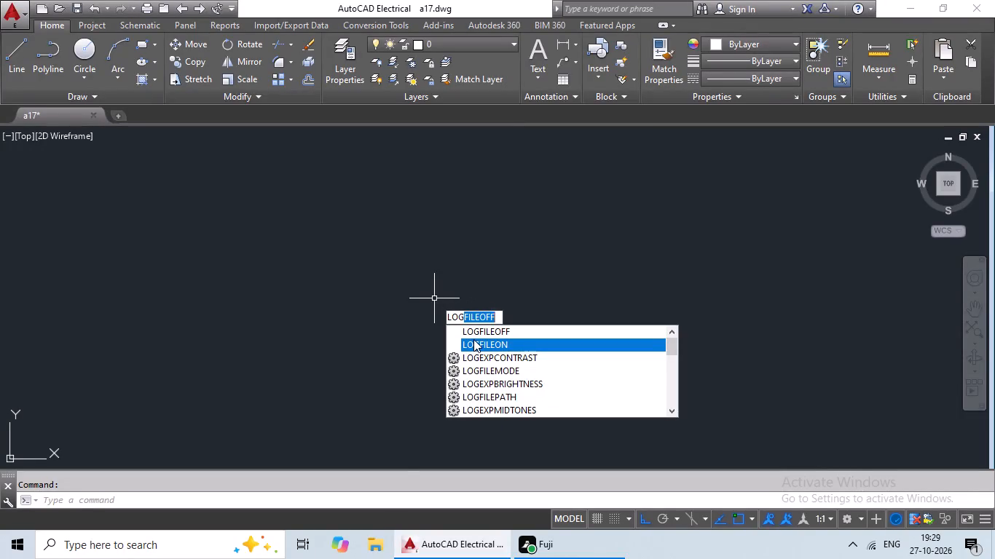
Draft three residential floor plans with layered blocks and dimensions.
Turn on command logging for the a17 drawing by running LOGFILEON.
click(473, 339)
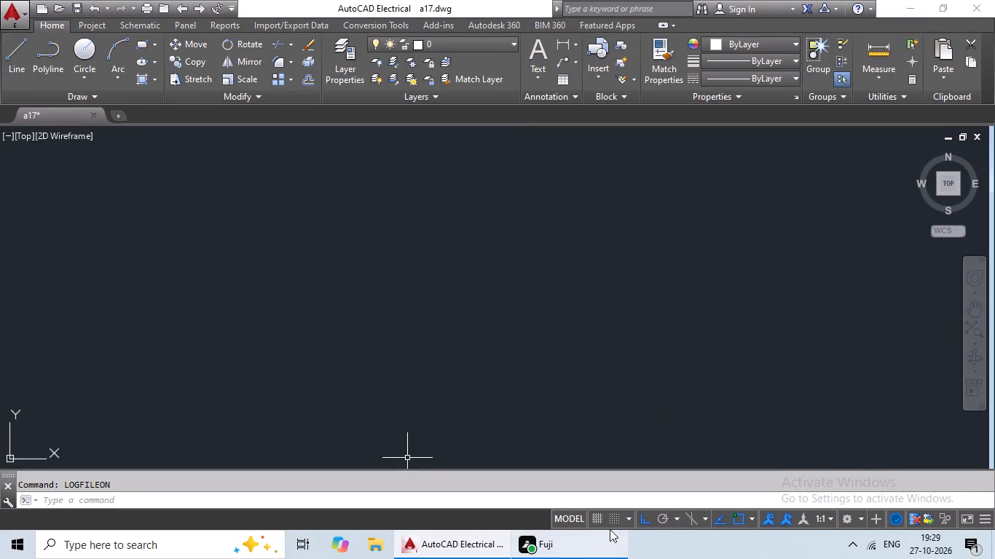
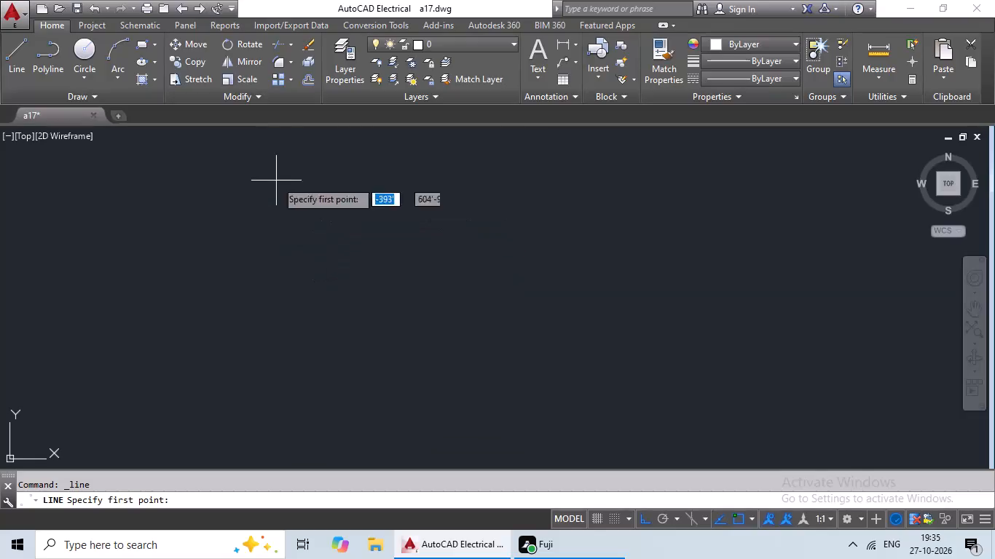
Draw a closed rectangular outline 50' wide and 87' high using the Line command.
drag(190, 178, 203, 185)
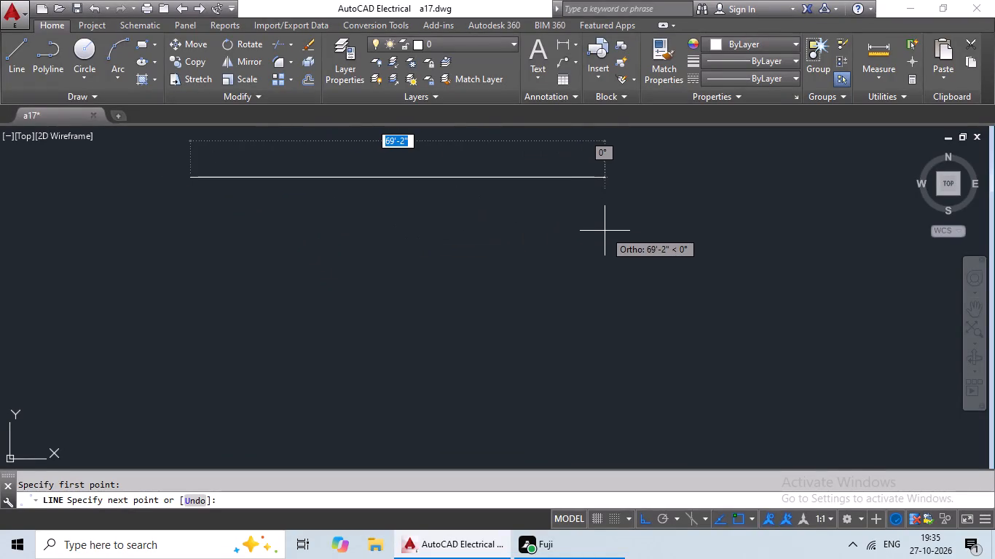
text(50')
key(Return)
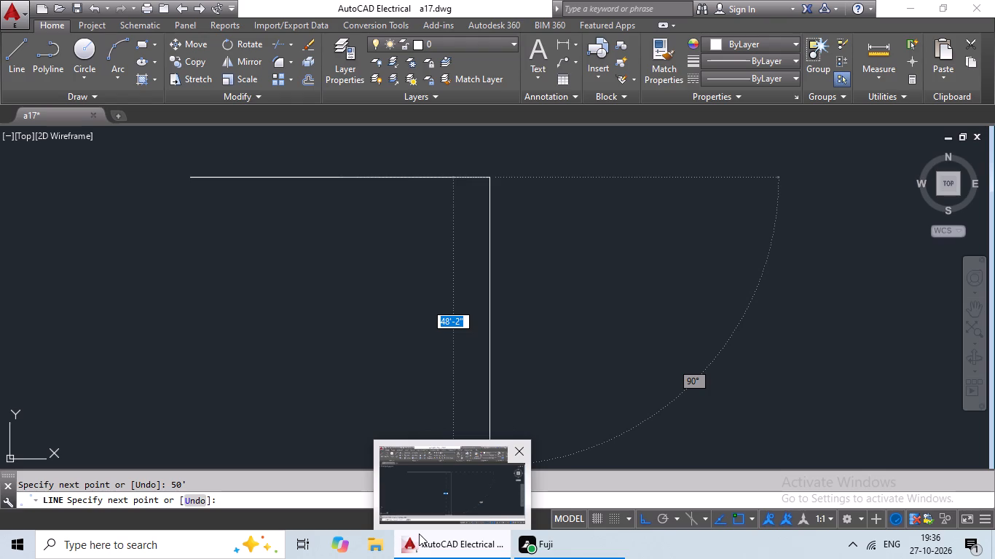
text(897')
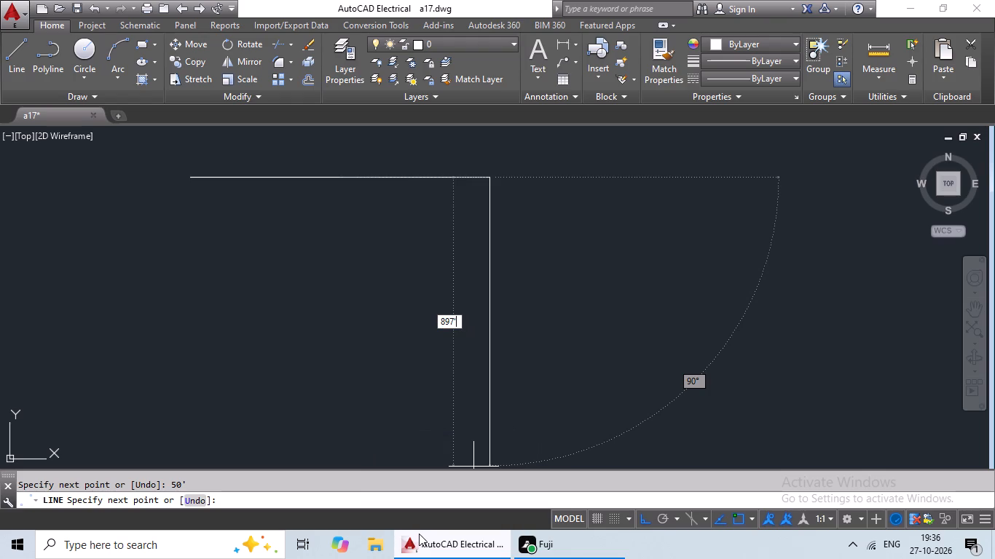
key(BackSpace)
key(BackSpace)
key(BackSpace)
text(7')
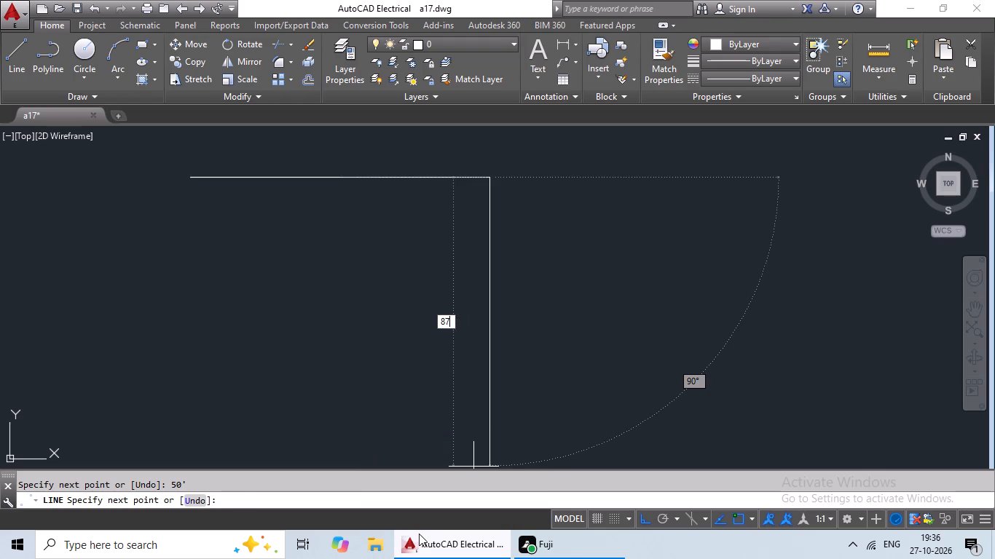
key(Return)
middle_drag(524, 397, 547, 151)
scroll(547, 151, down, 5)
middle_drag(523, 165, 336, 429)
middle_click(363, 380)
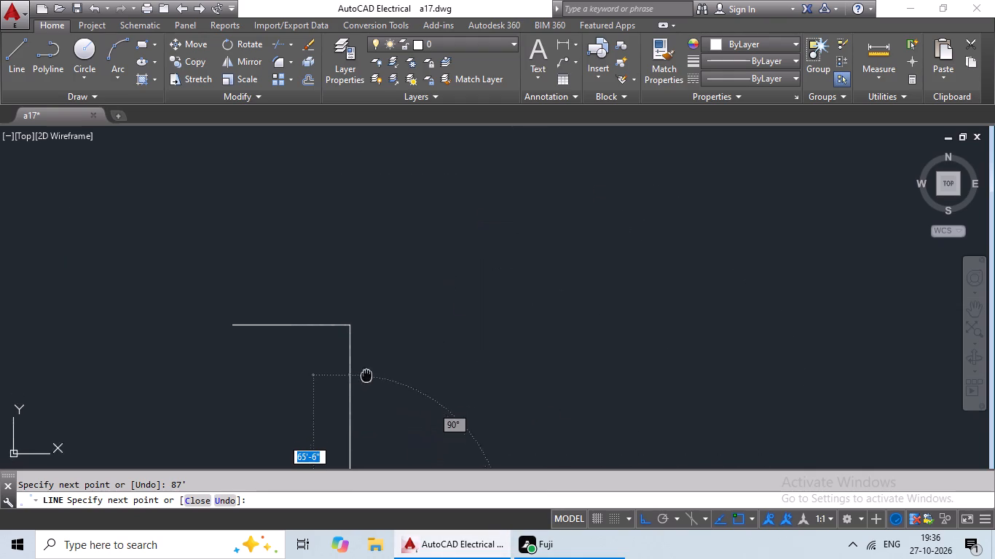
middle_drag(366, 375, 484, 226)
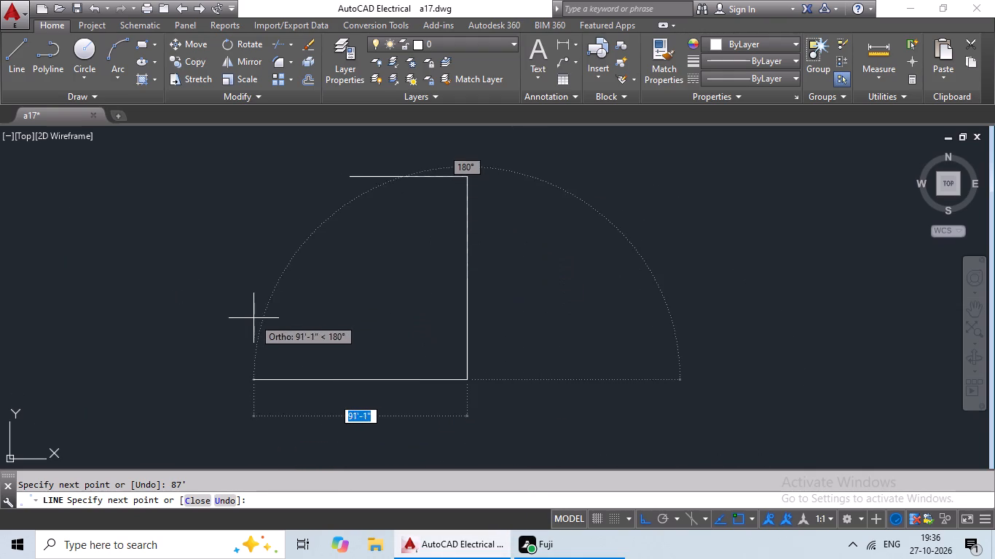
text(50)
key(apostrophe)
key(Return)
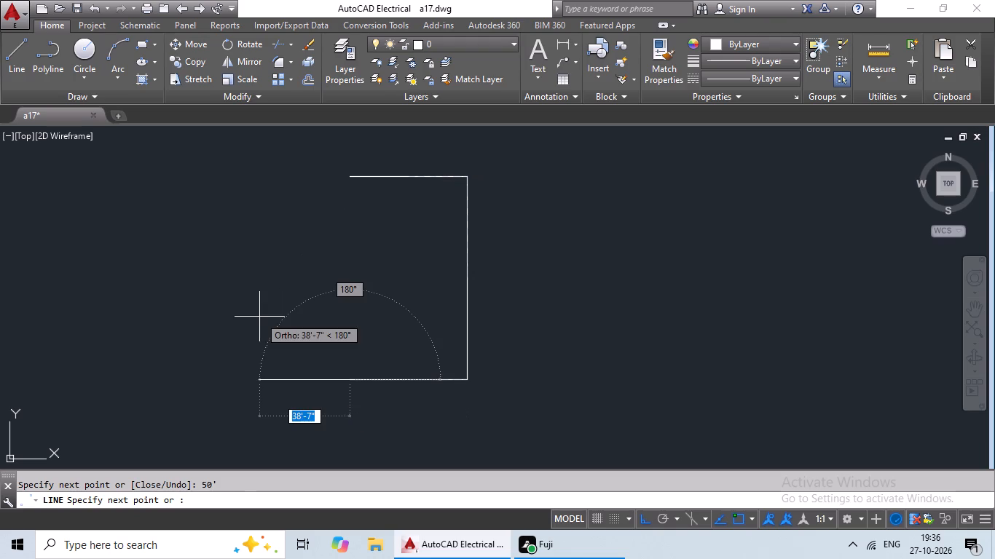
click(350, 177)
key(Escape)
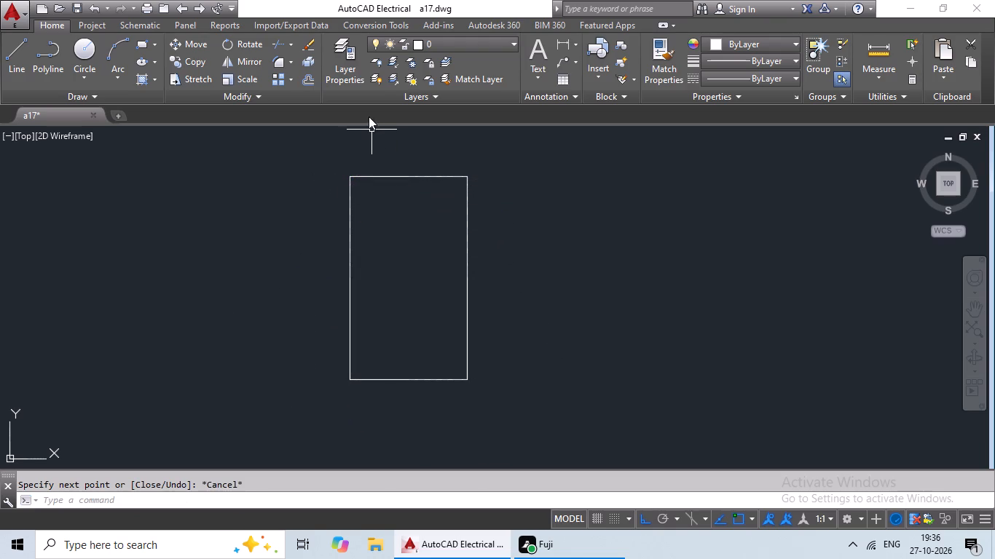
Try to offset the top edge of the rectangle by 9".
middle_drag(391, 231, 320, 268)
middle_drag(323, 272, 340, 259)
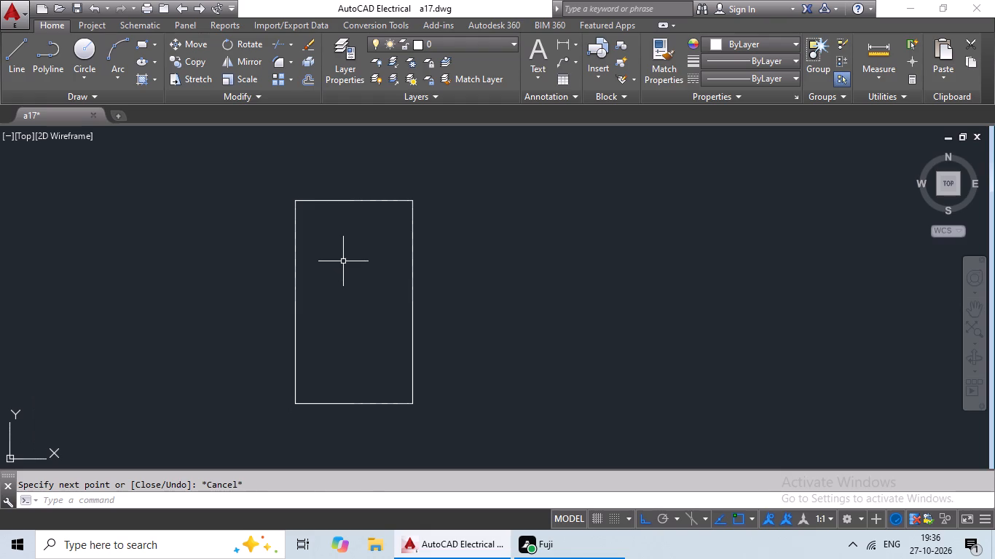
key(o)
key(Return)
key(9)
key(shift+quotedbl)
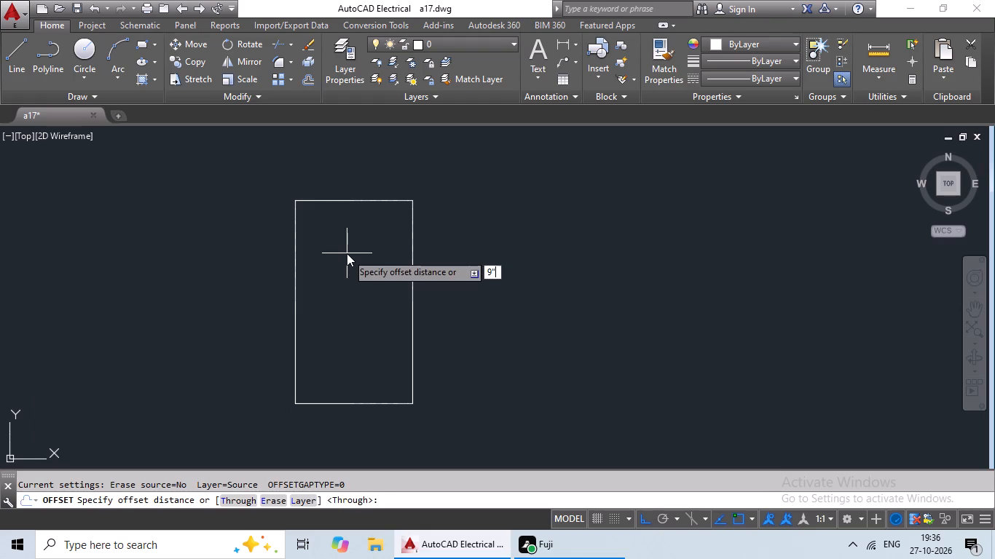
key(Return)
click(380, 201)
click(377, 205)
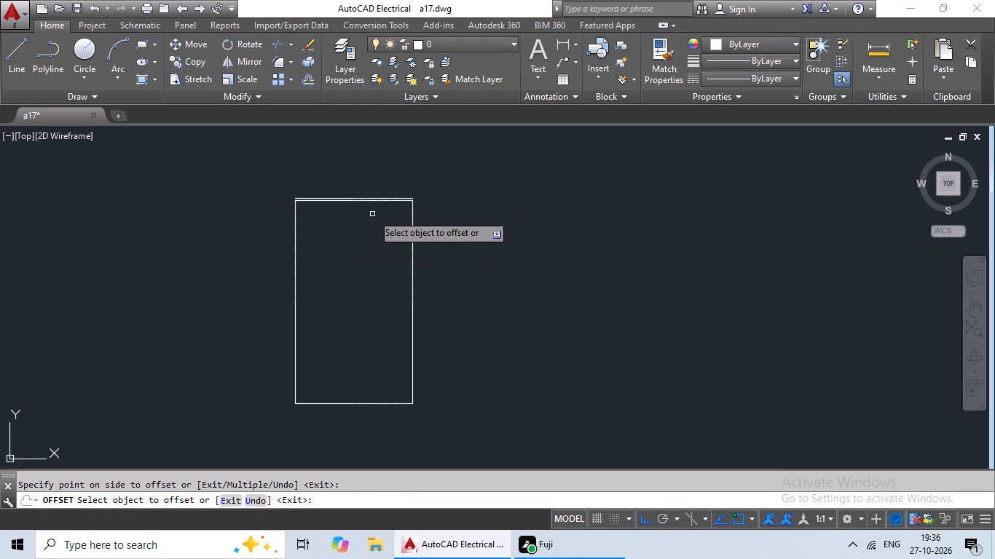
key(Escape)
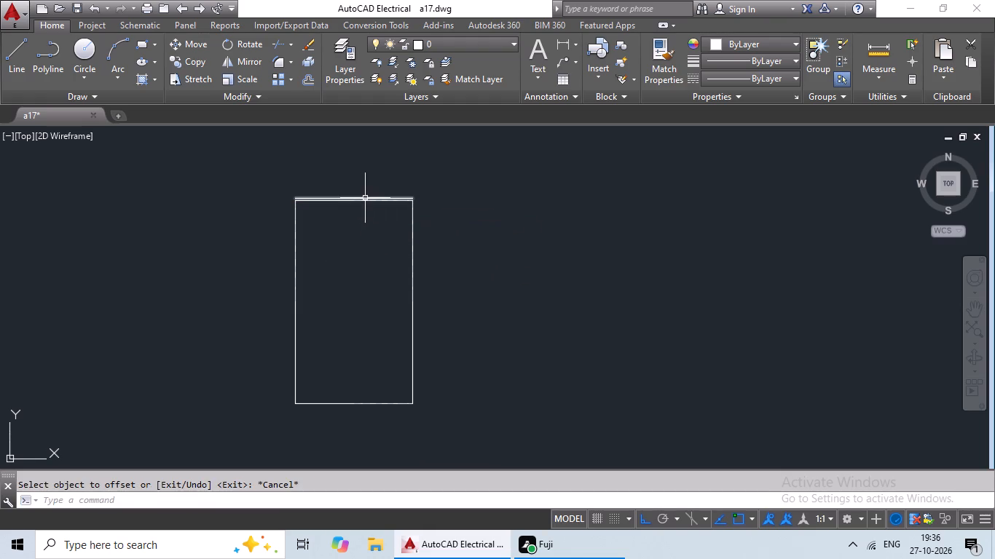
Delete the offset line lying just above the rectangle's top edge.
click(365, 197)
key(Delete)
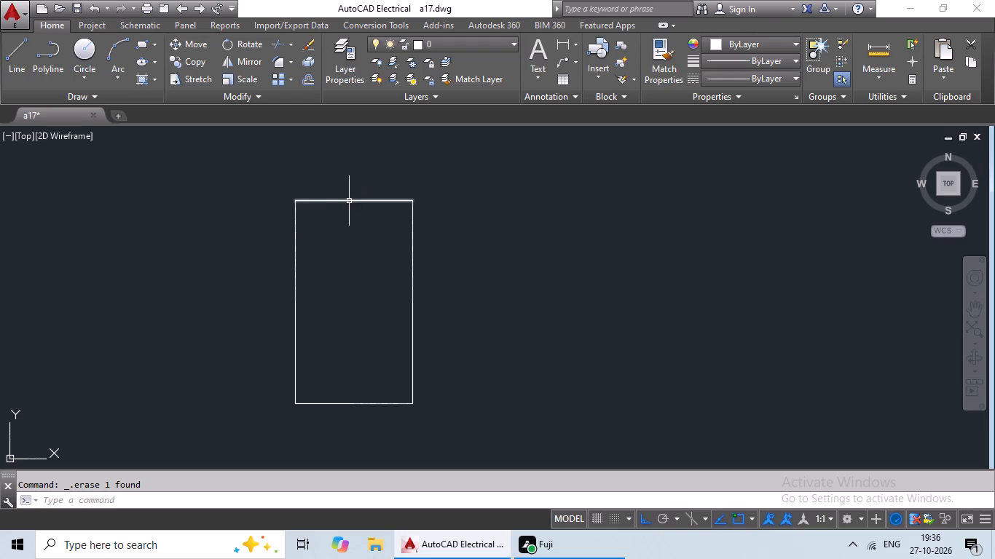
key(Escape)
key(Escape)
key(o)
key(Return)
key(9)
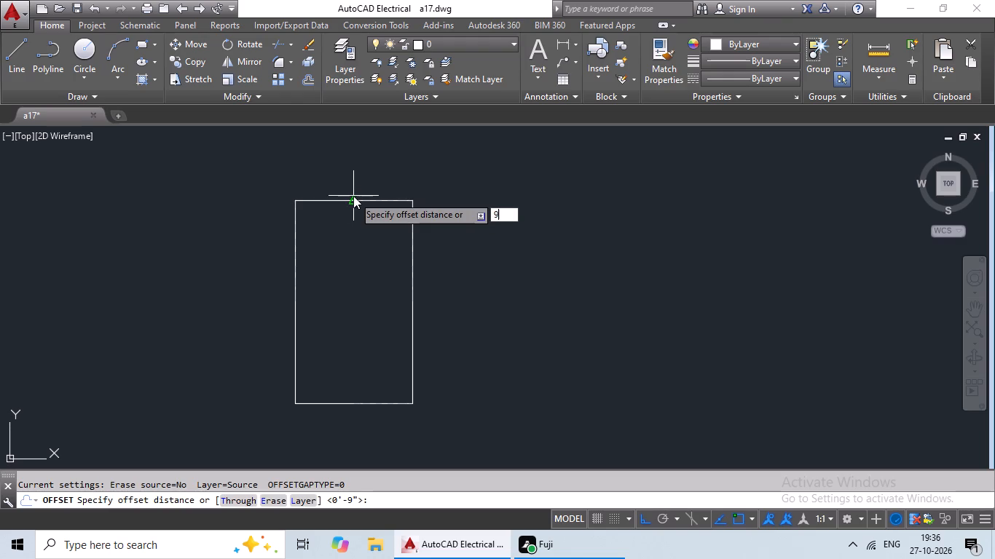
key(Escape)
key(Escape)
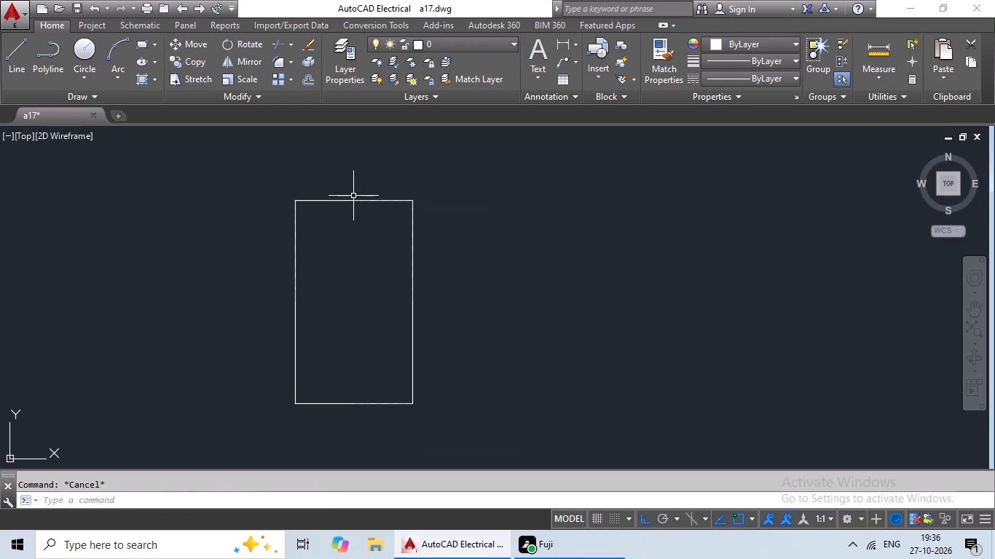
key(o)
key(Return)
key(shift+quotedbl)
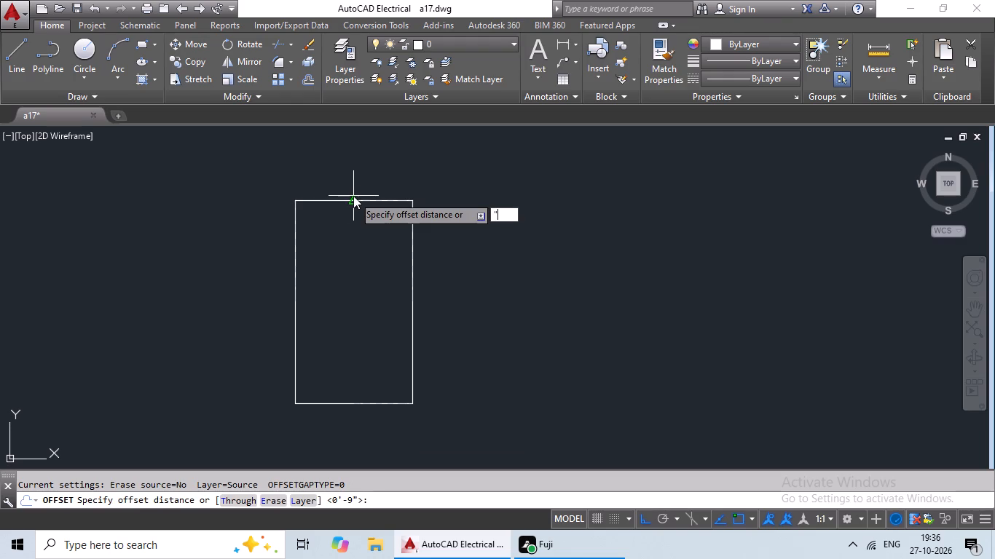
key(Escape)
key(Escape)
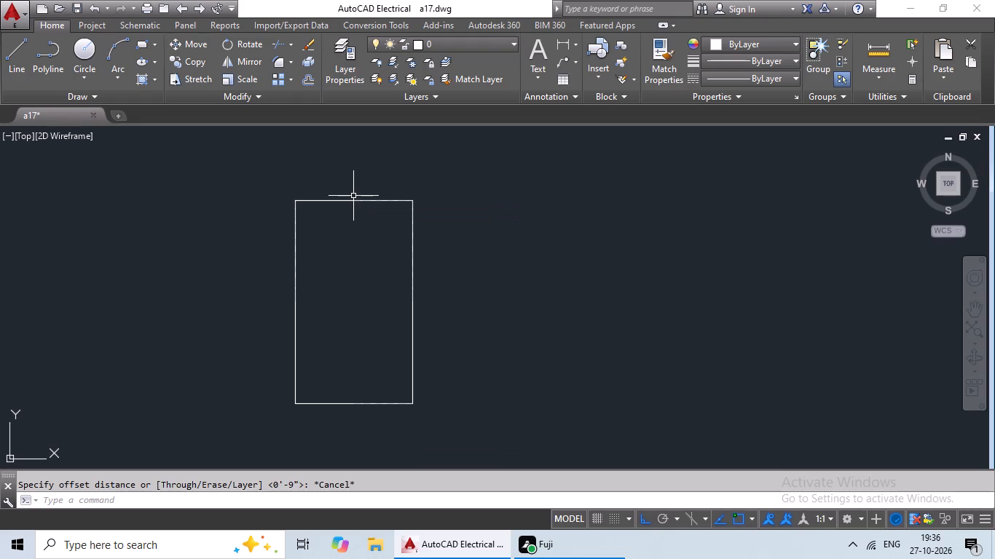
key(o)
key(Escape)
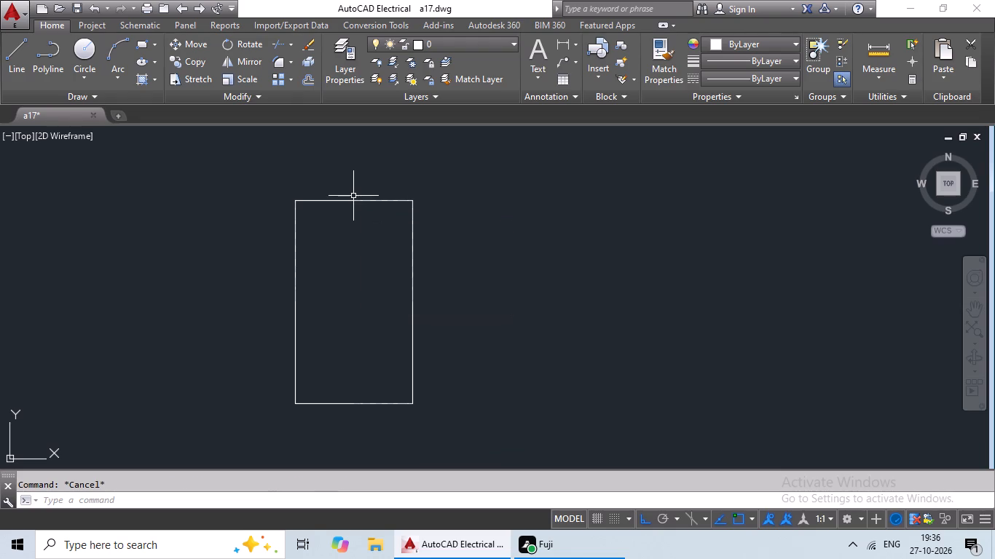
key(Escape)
Offset all four edges of the rectangle inward by 9" to form the outer wall thickness.
key(o)
key(Return)
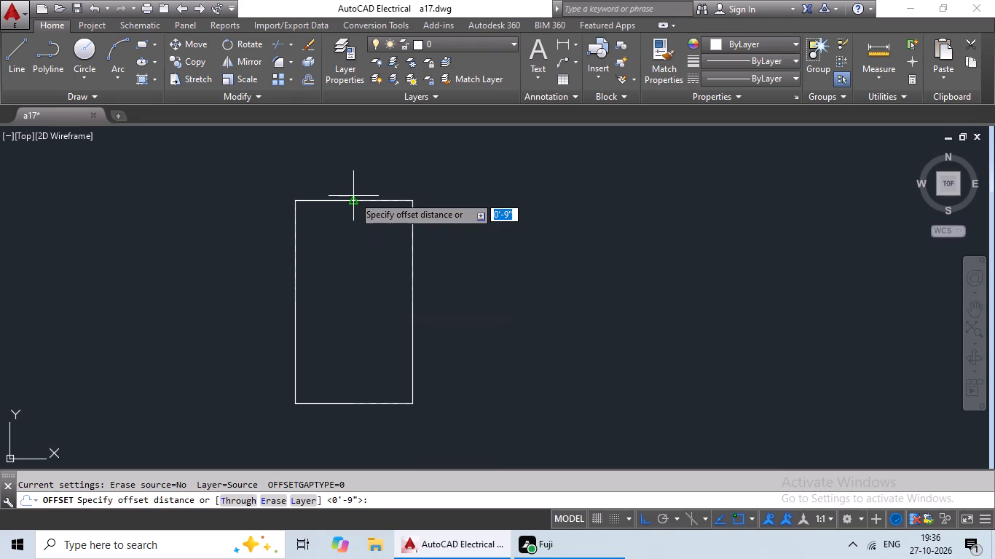
key(9)
key(shift+quotedbl)
key(Return)
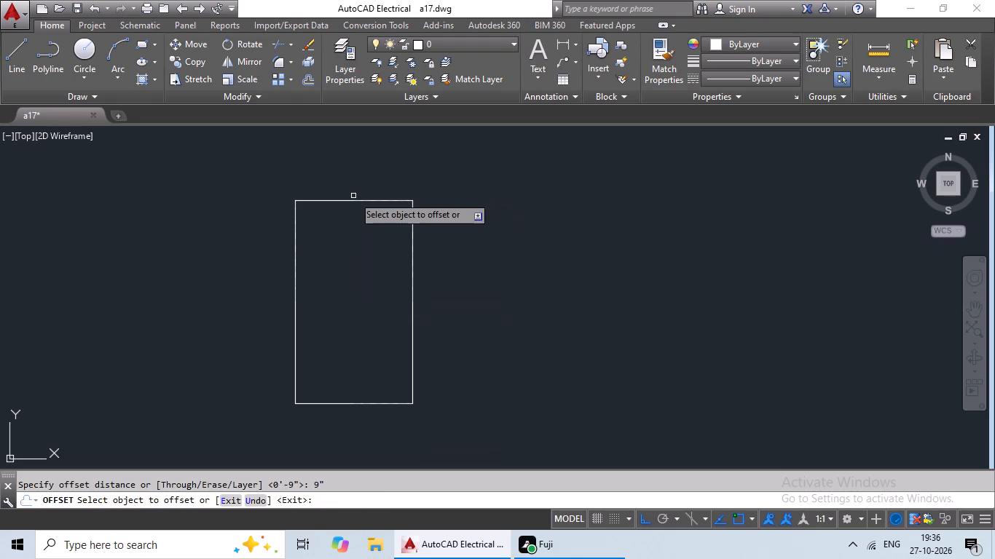
drag(350, 200, 345, 215)
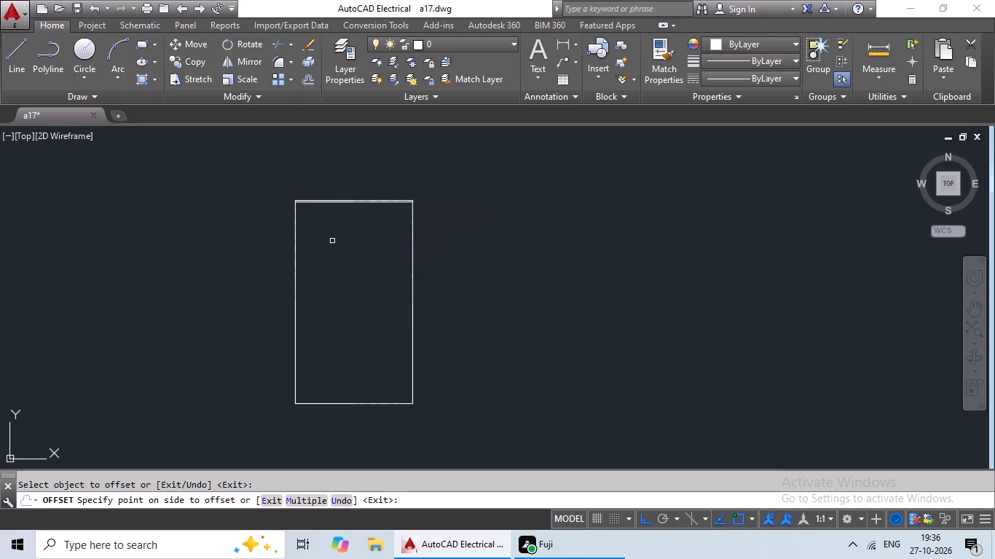
click(332, 241)
drag(295, 260, 304, 261)
drag(323, 258, 339, 255)
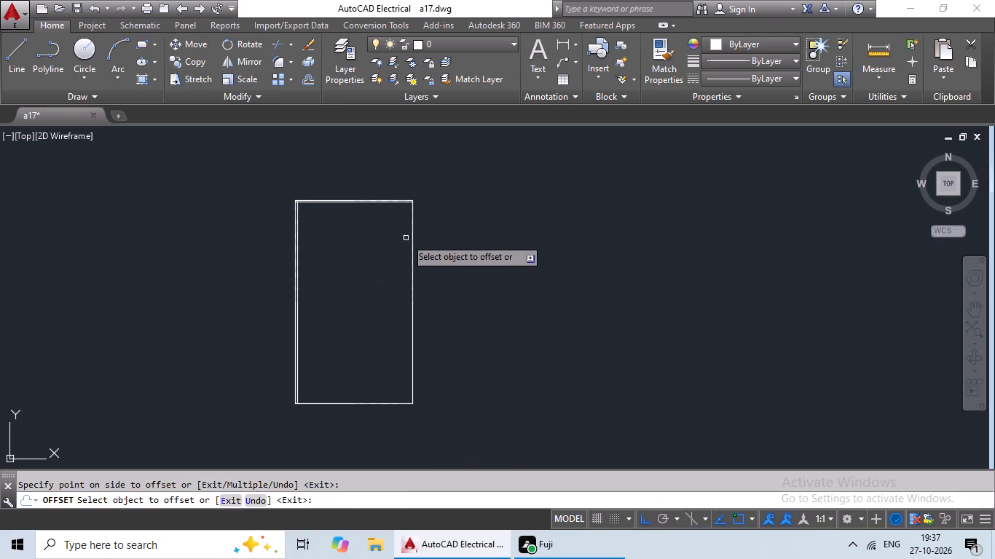
drag(413, 234, 390, 238)
click(379, 242)
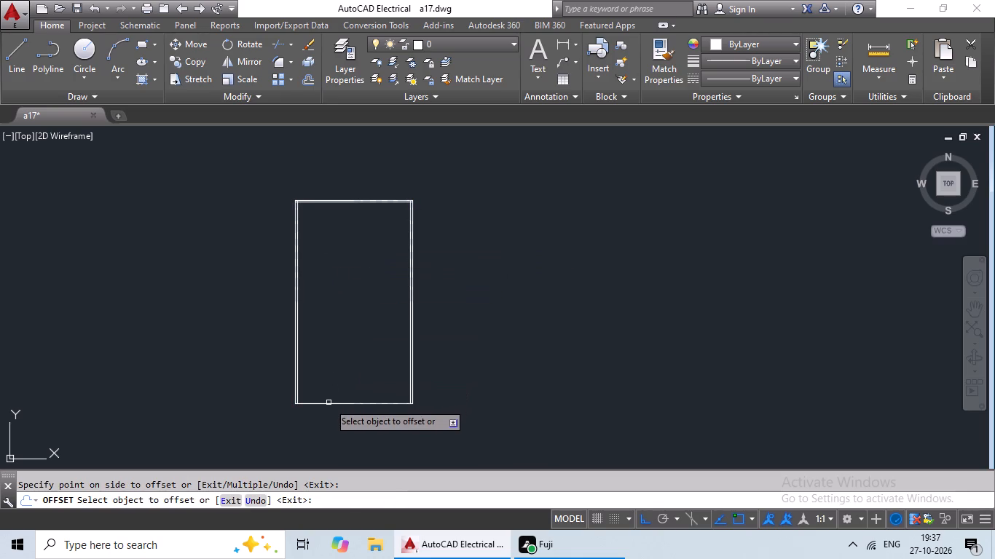
drag(329, 403, 335, 395)
click(360, 360)
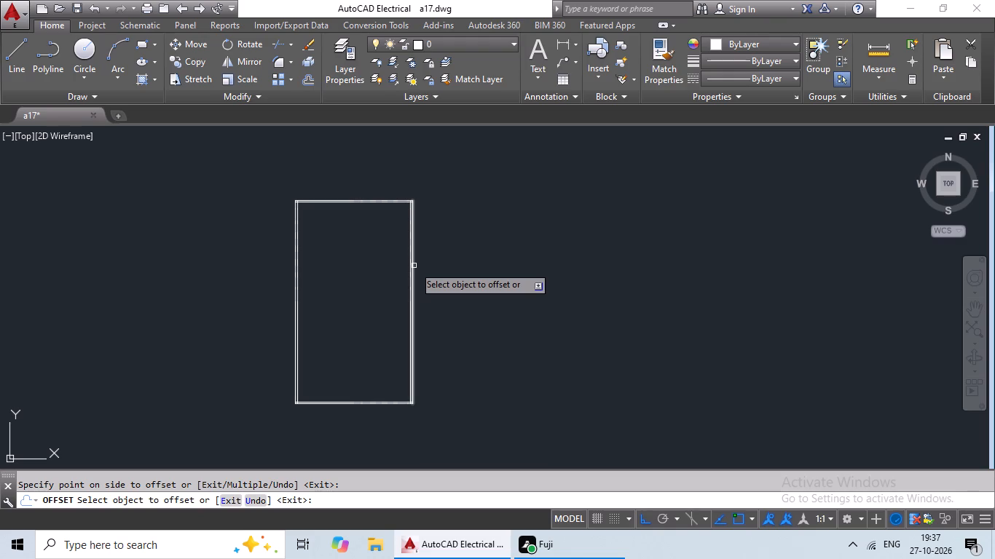
key(Escape)
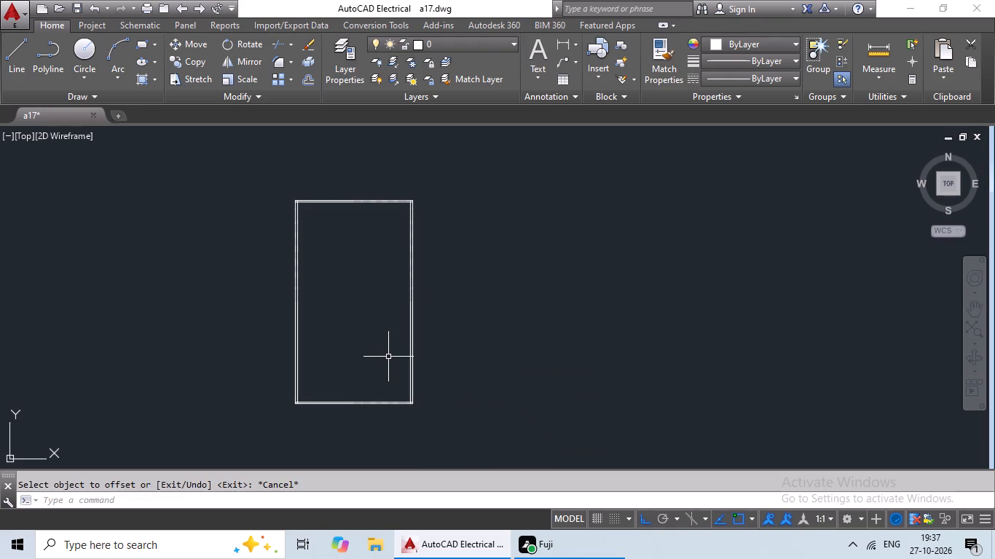
key(Escape)
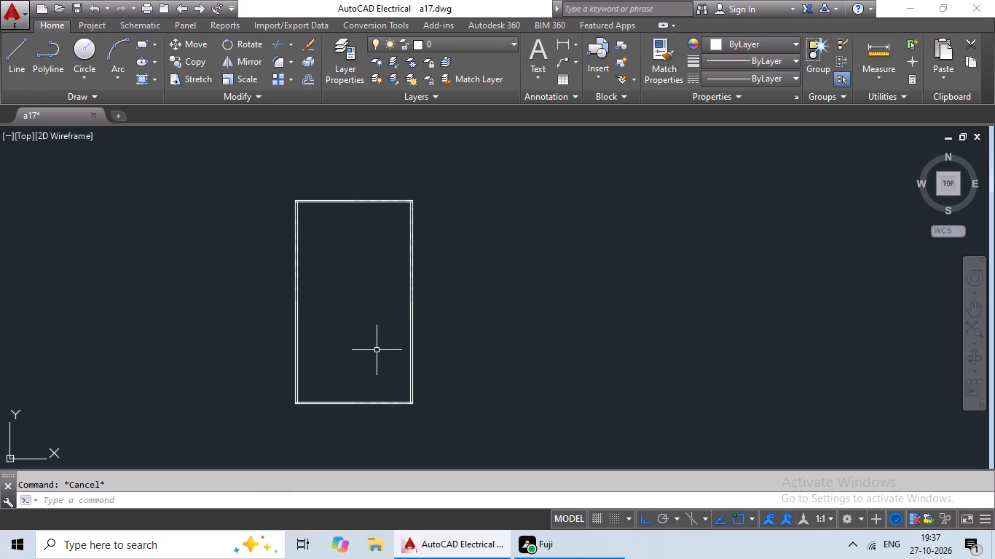
key(Escape)
key(Escape)
Offset the inner line of the right wall 6' toward the inside of the outline.
key(o)
key(Return)
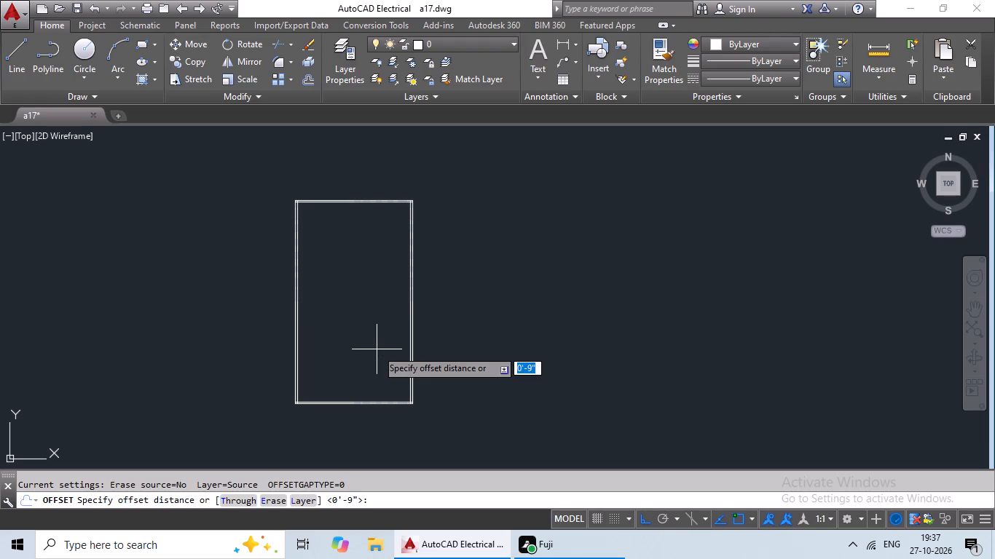
text(6')
key(Return)
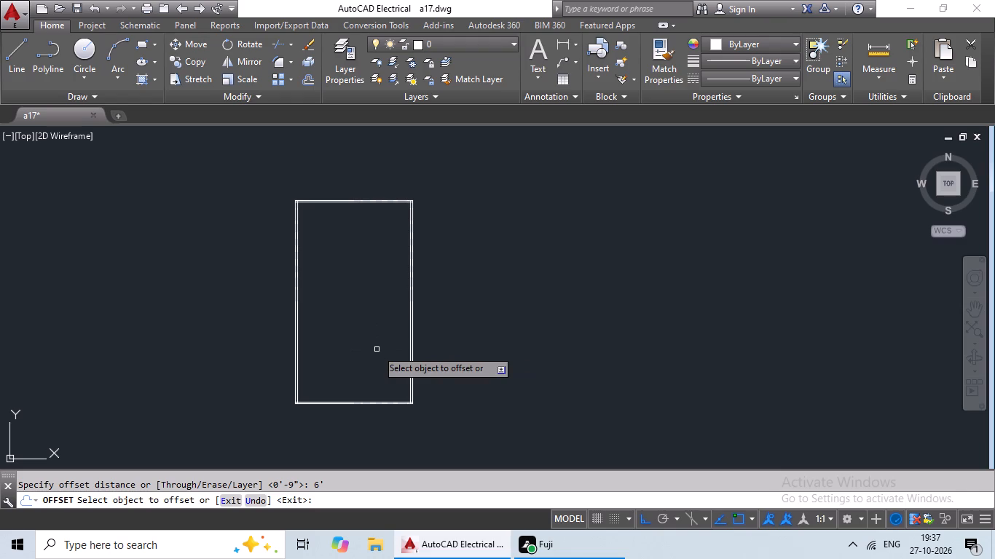
scroll(409, 262, up, 3)
click(408, 261)
click(368, 269)
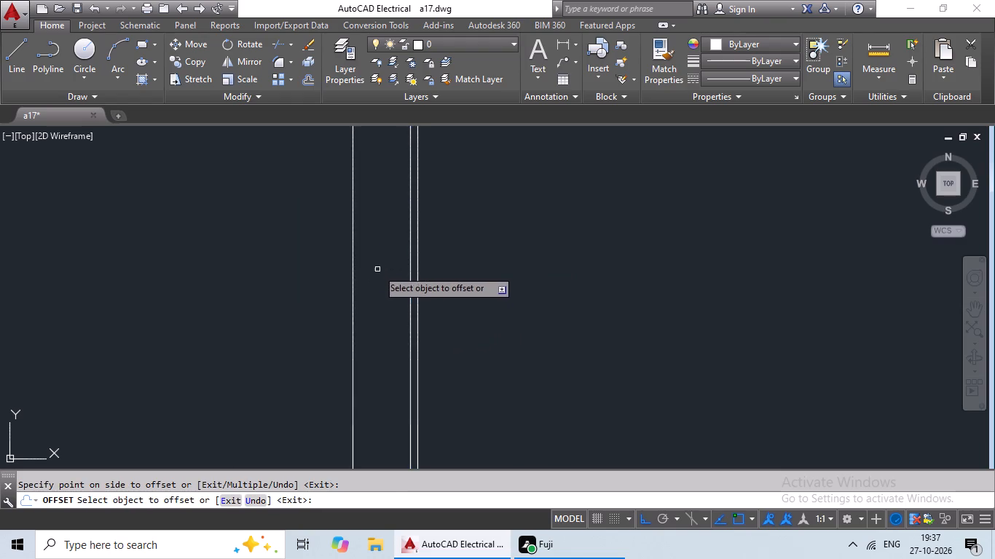
scroll(382, 269, down, 1)
middle_drag(382, 268, 417, 288)
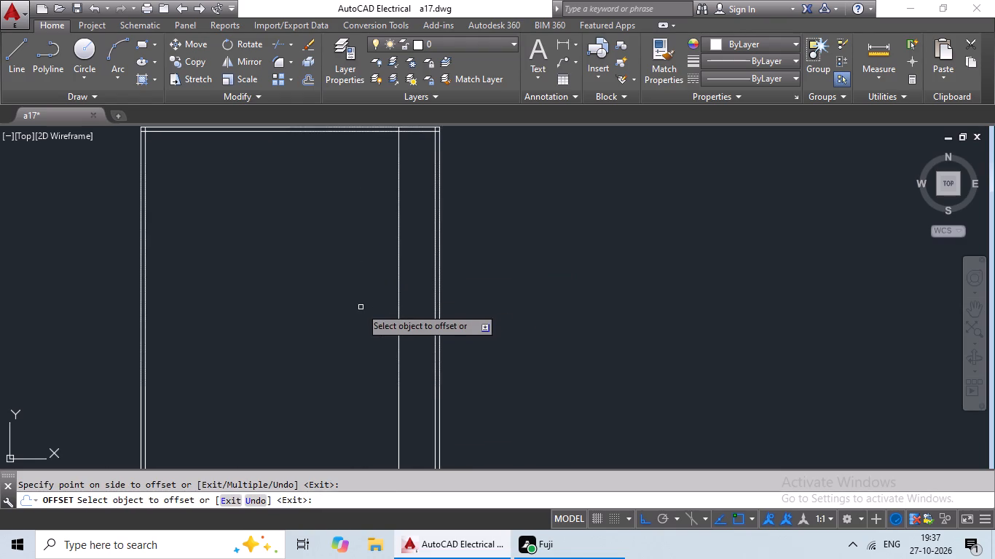
key(Escape)
key(Escape)
Offset the inner line of the left wall 3' toward the inside of the outline.
key(o)
key(Return)
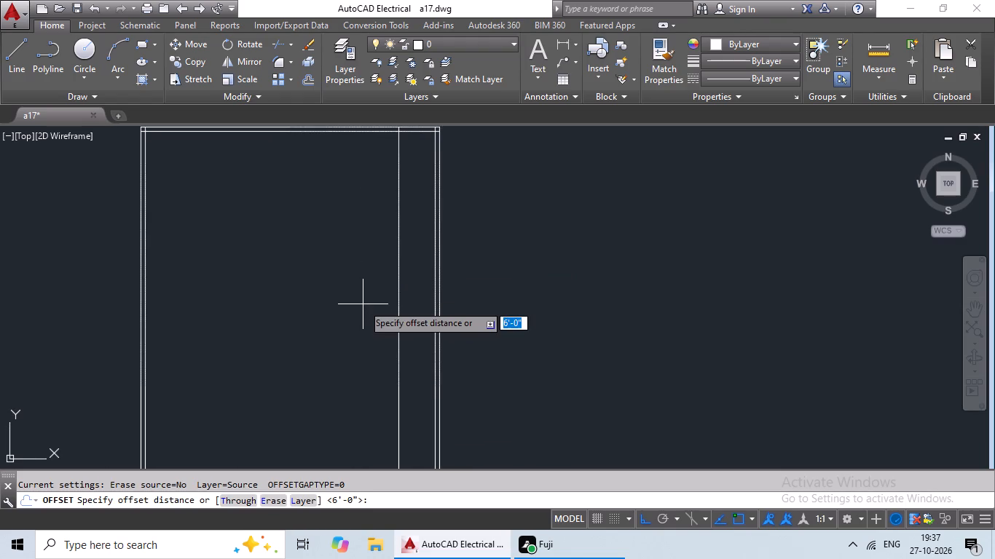
text(3')
key(Return)
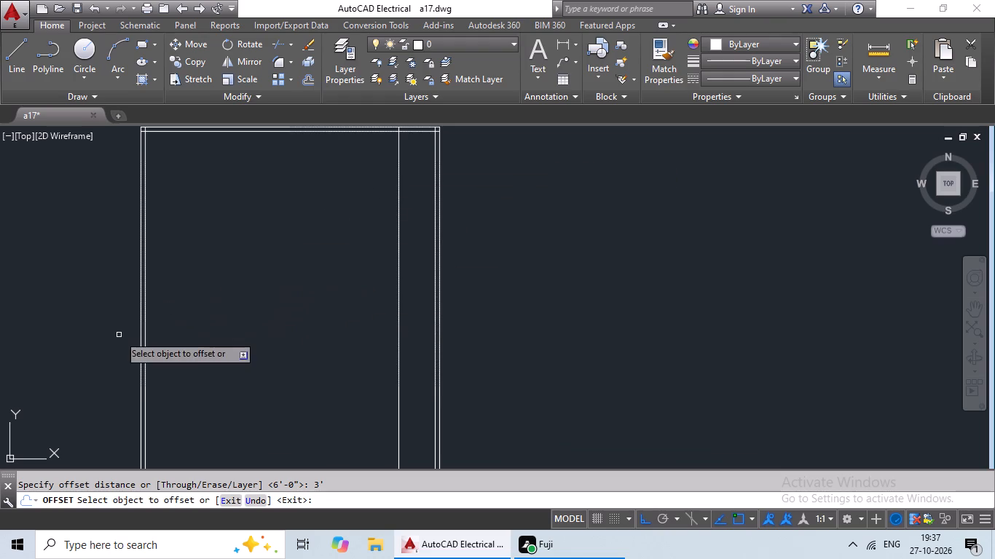
click(146, 327)
click(267, 316)
key(Escape)
key(Escape)
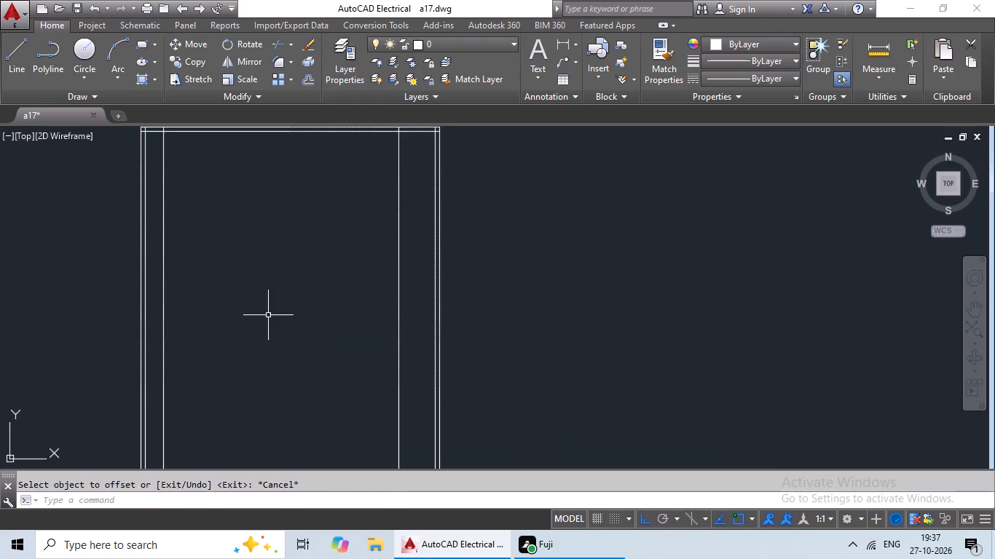
key(Escape)
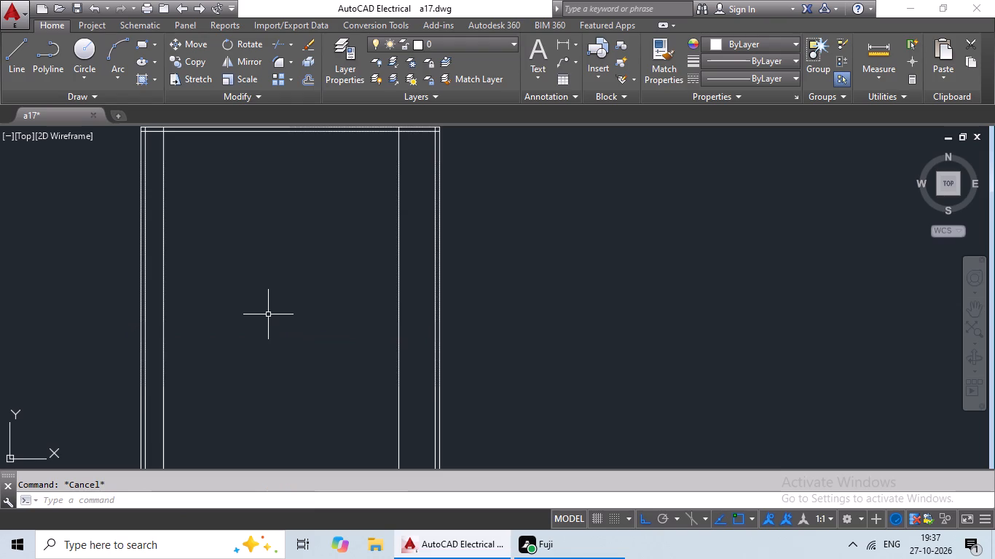
key(Escape)
key(Escape)
Offset both vertical interior lines 6" toward the middle of the plan to give the partition walls their thickness.
key(o)
key(Return)
key(6)
key(shift+quotedbl)
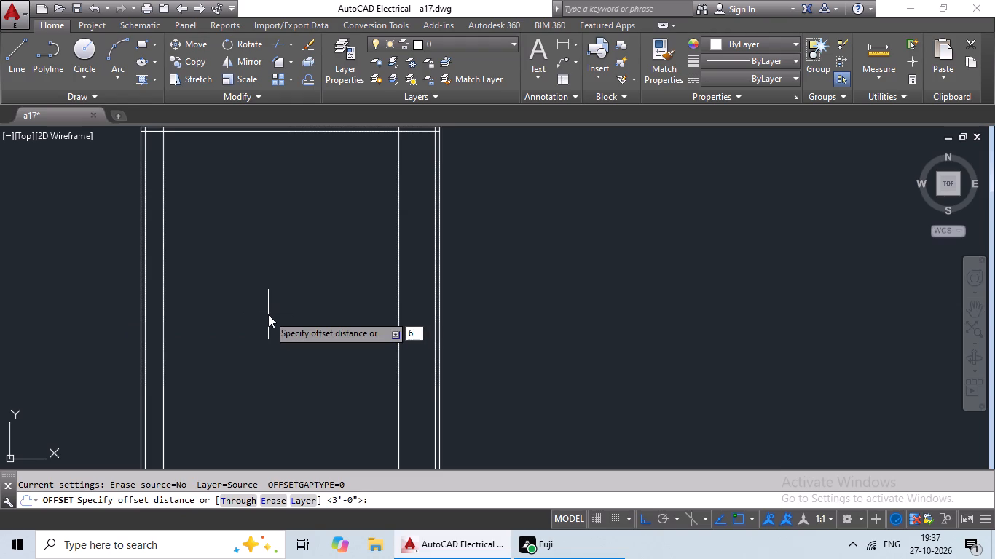
key(Return)
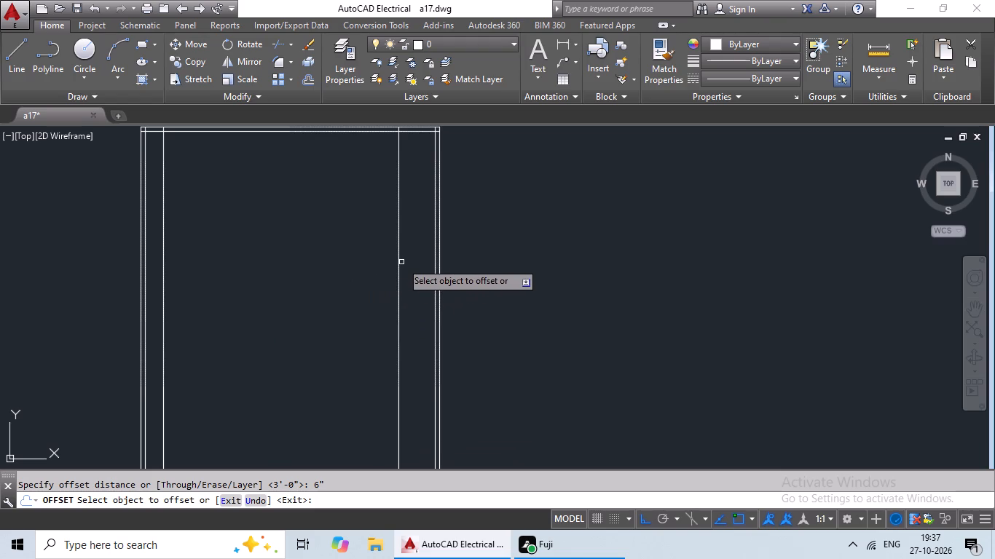
click(397, 263)
click(361, 271)
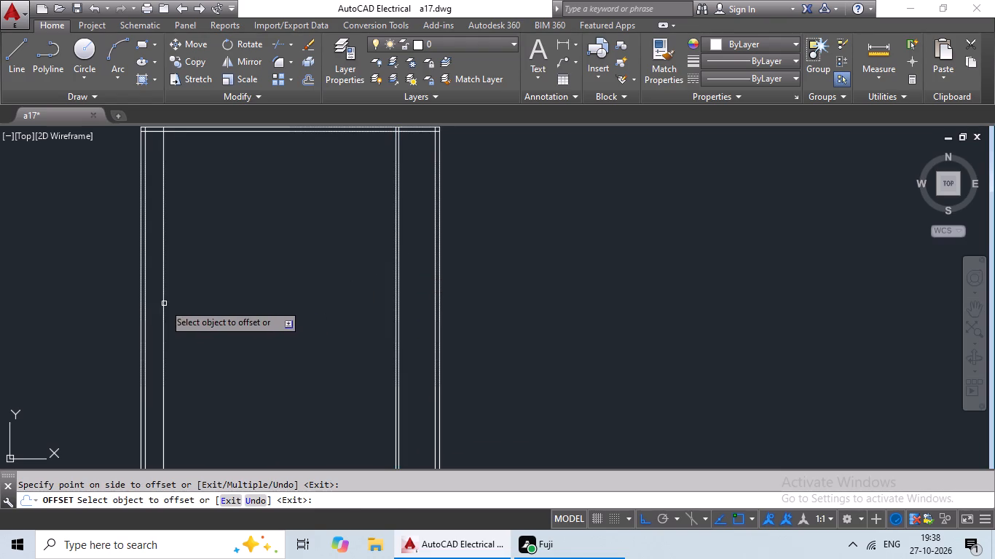
drag(164, 304, 208, 305)
click(237, 305)
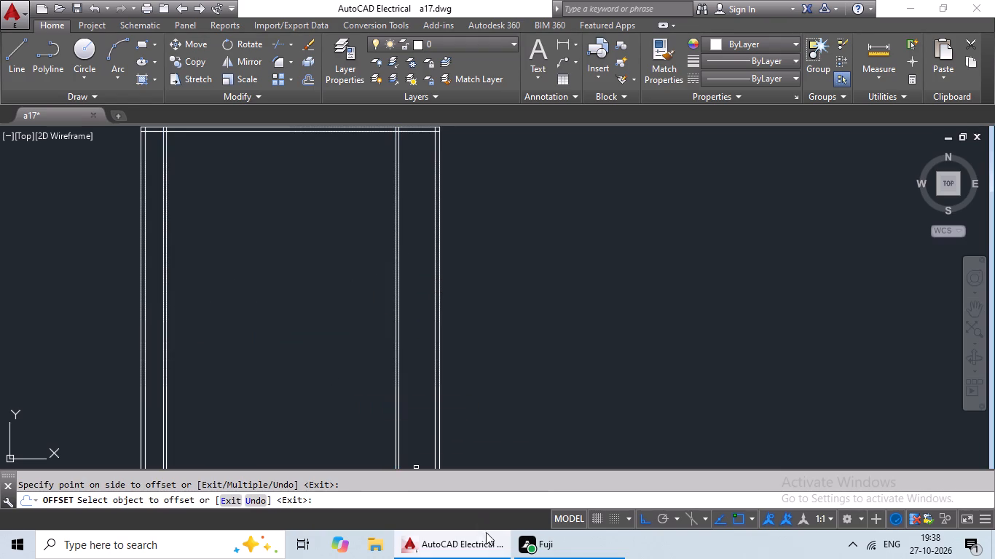
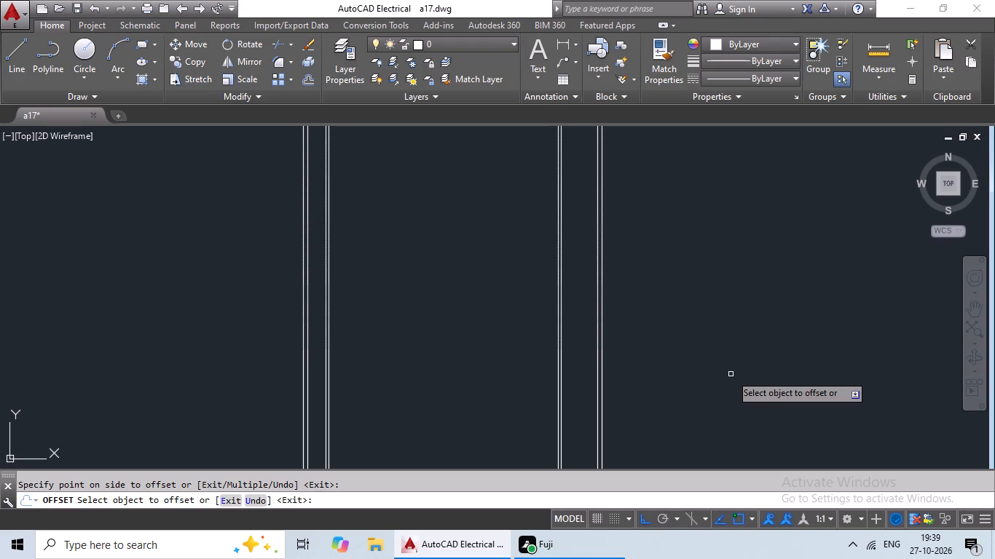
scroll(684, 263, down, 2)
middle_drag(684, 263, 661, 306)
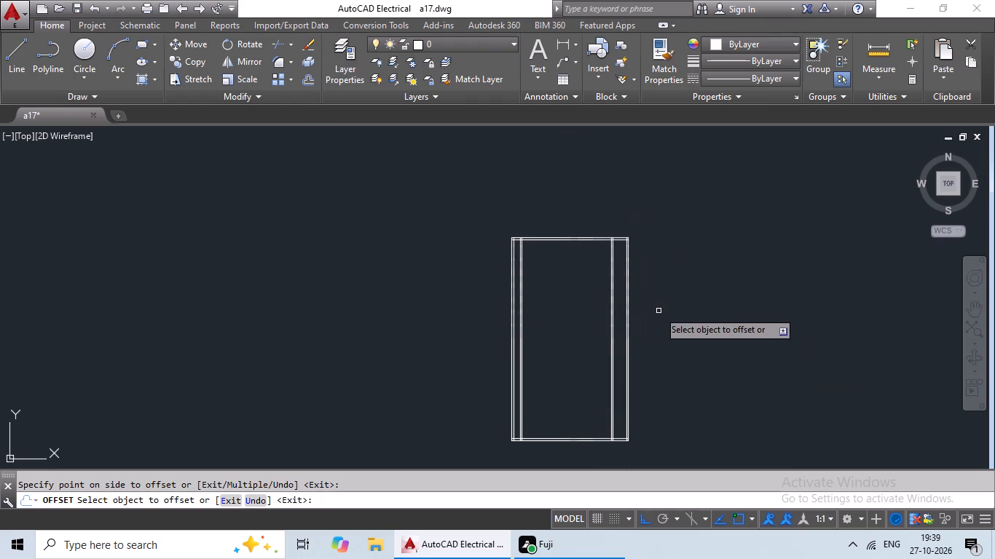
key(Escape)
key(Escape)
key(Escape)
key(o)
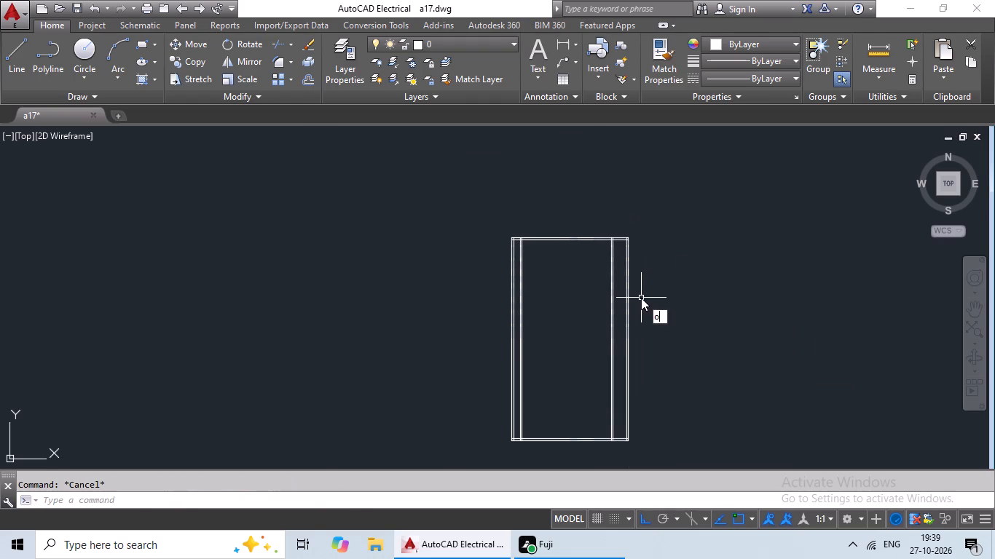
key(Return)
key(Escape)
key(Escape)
Offset the inner line of the top wall 2' downward into the plan.
key(o)
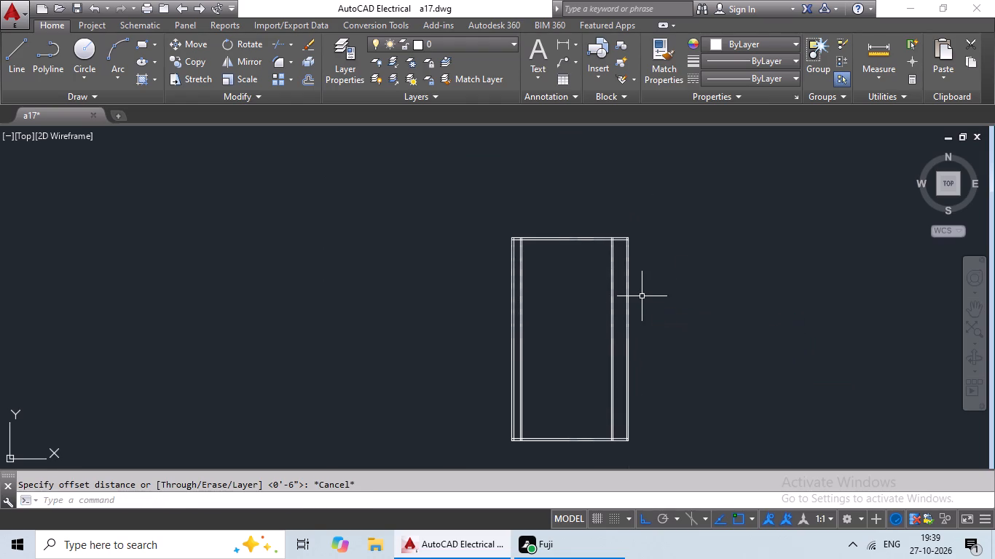
key(Return)
text(2')
key(Return)
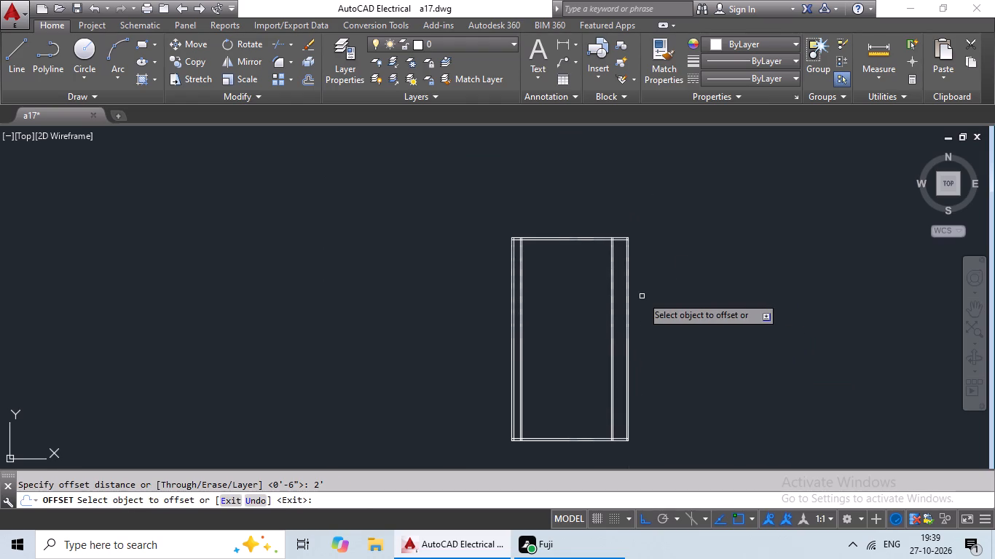
click(570, 241)
click(565, 274)
key(Escape)
key(Escape)
Offset the new horizontal line below the top wall 6" downward to give that partition its thickness.
key(o)
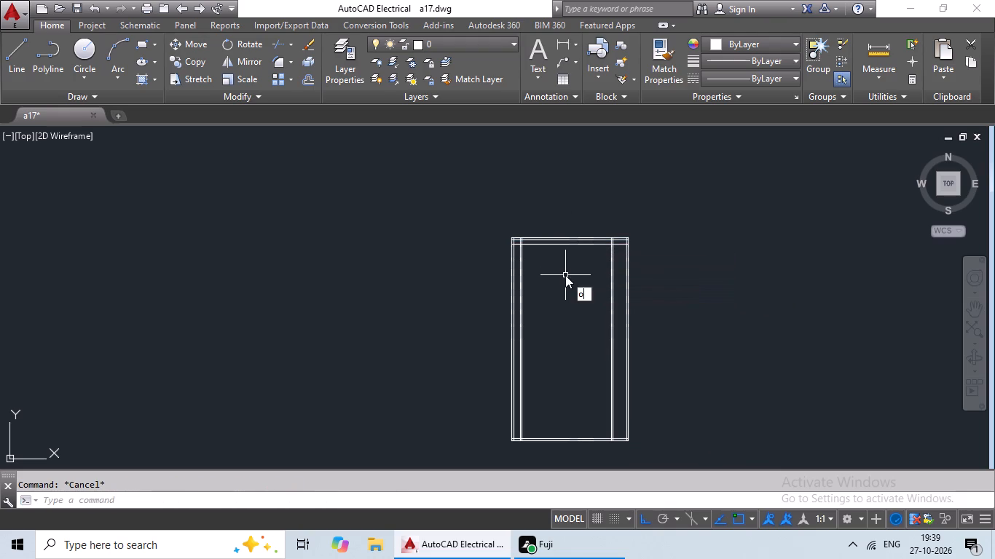
key(Return)
key(6)
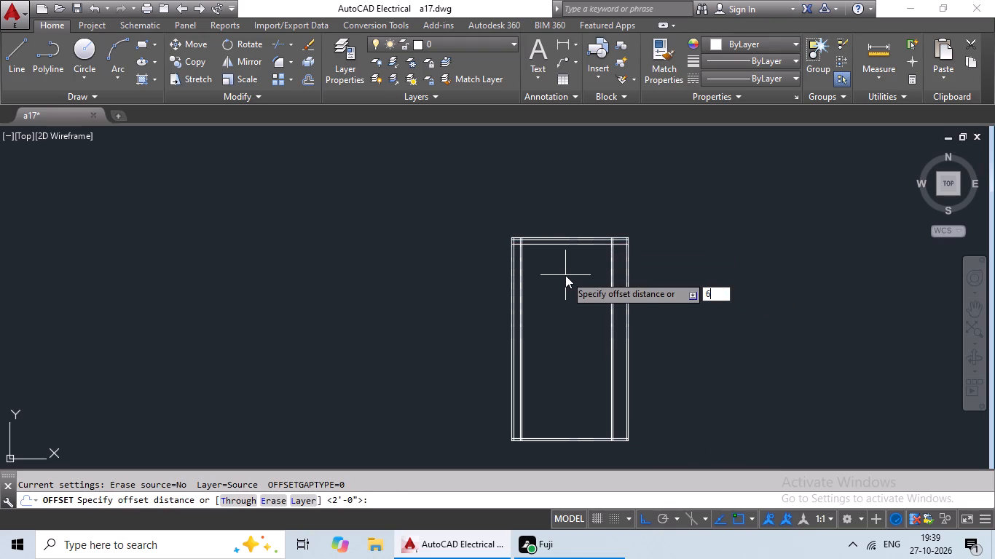
key(shift+quotedbl)
key(Return)
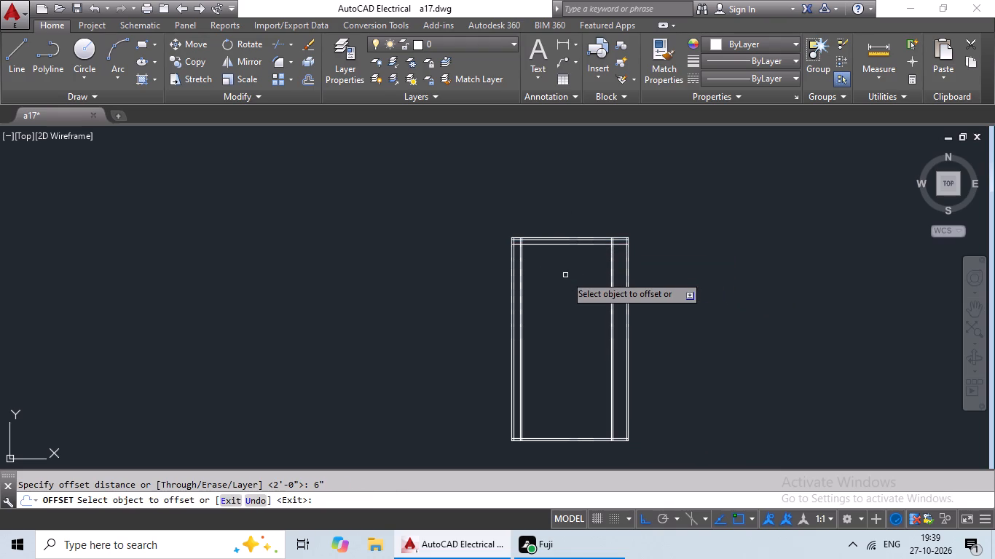
drag(575, 244, 572, 255)
click(569, 266)
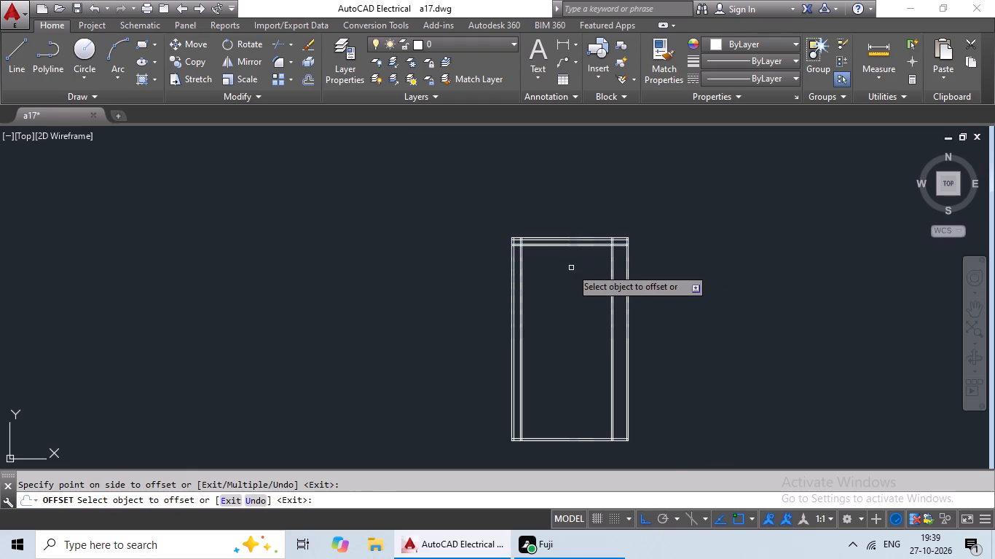
scroll(571, 268, up, 2)
middle_drag(568, 264, 581, 251)
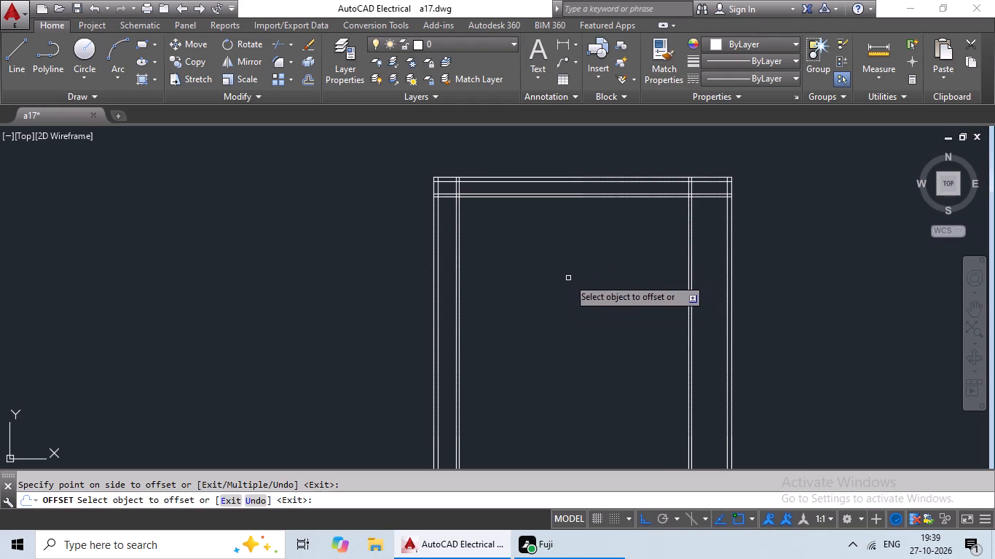
middle_drag(559, 298, 613, 129)
scroll(555, 340, down, 1)
middle_drag(572, 328, 538, 314)
key(Escape)
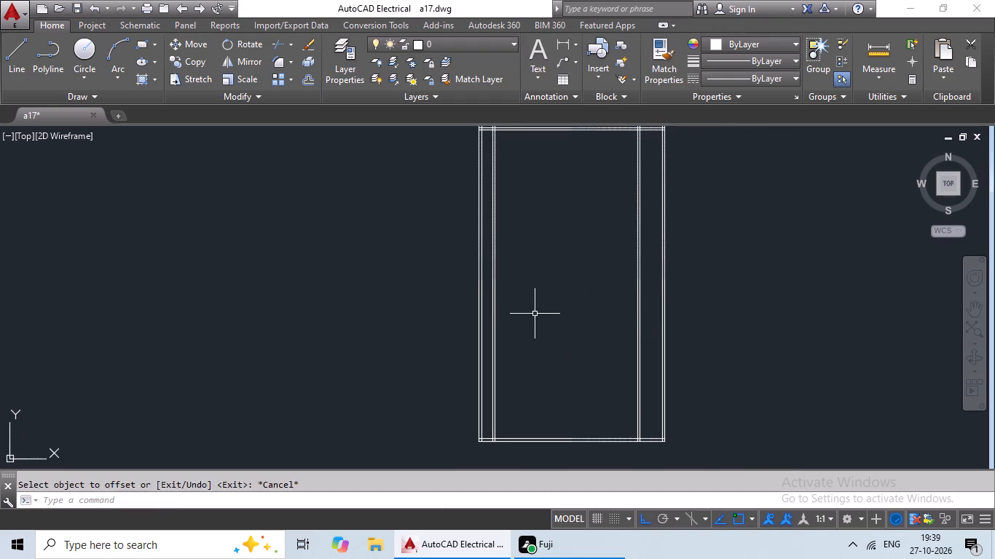
key(Escape)
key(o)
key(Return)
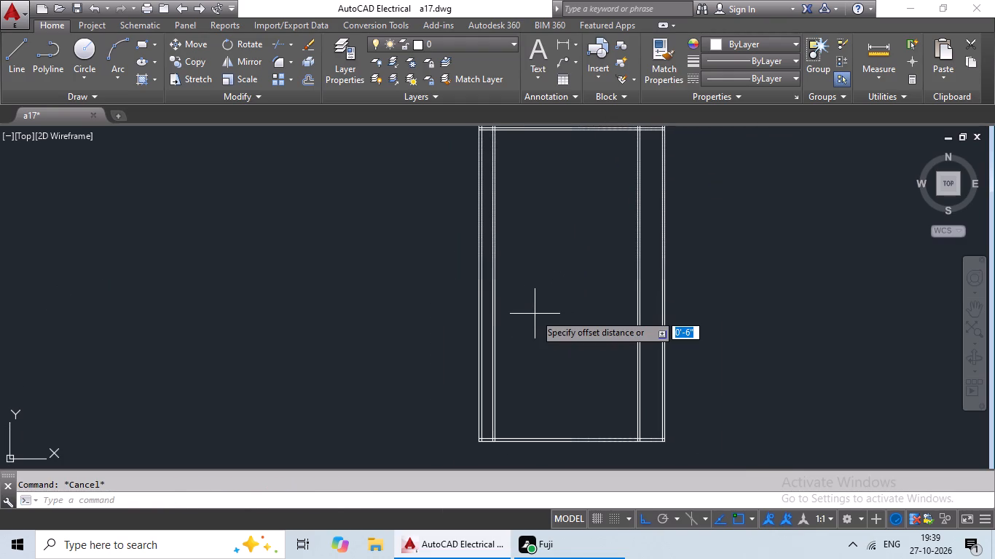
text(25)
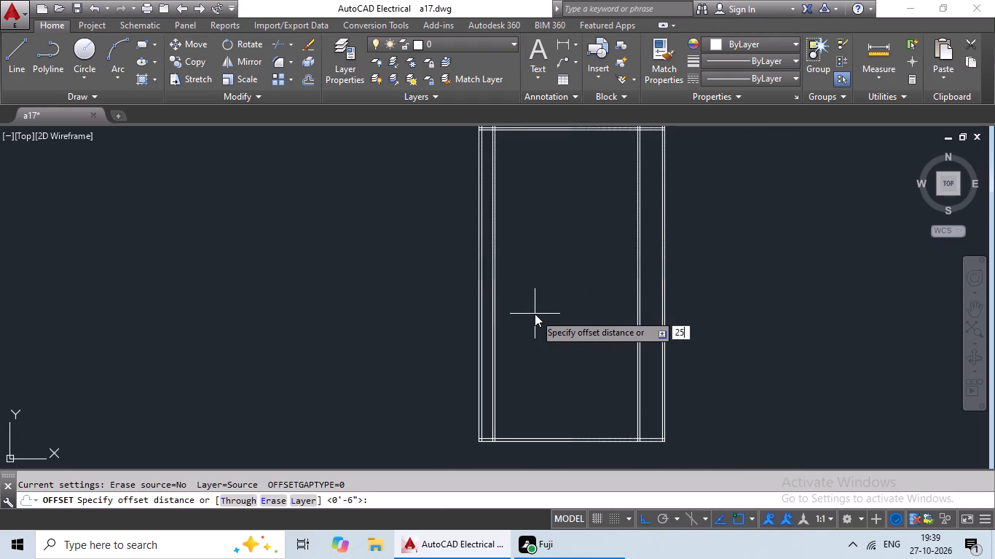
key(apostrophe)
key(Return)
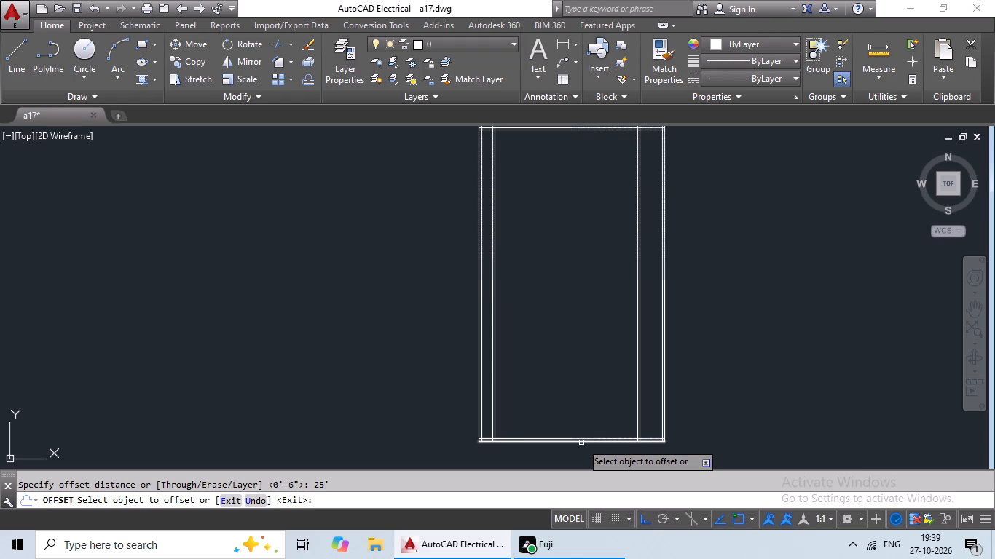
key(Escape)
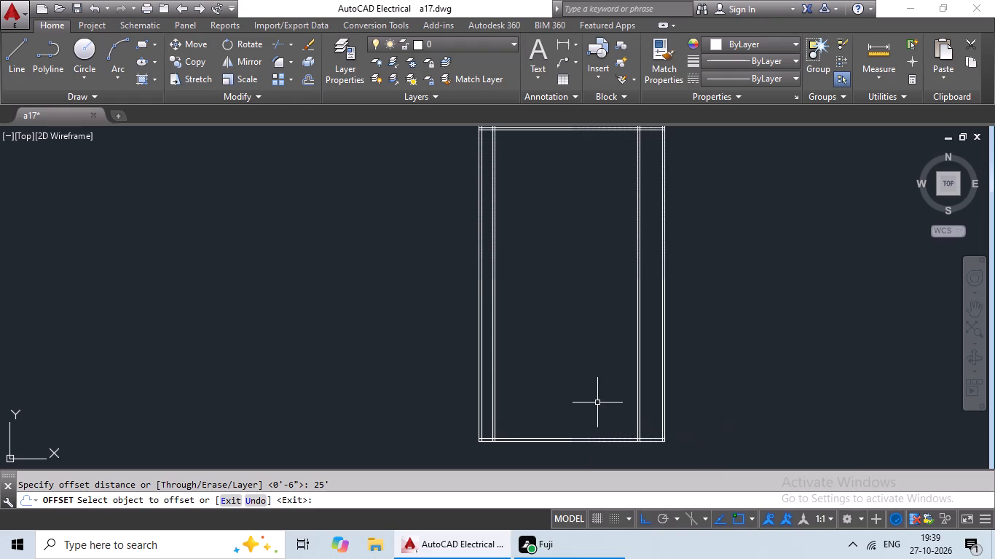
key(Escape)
Offset the inner line of the bottom wall 2' upward into the plan.
key(o)
key(Return)
text(2')
key(Return)
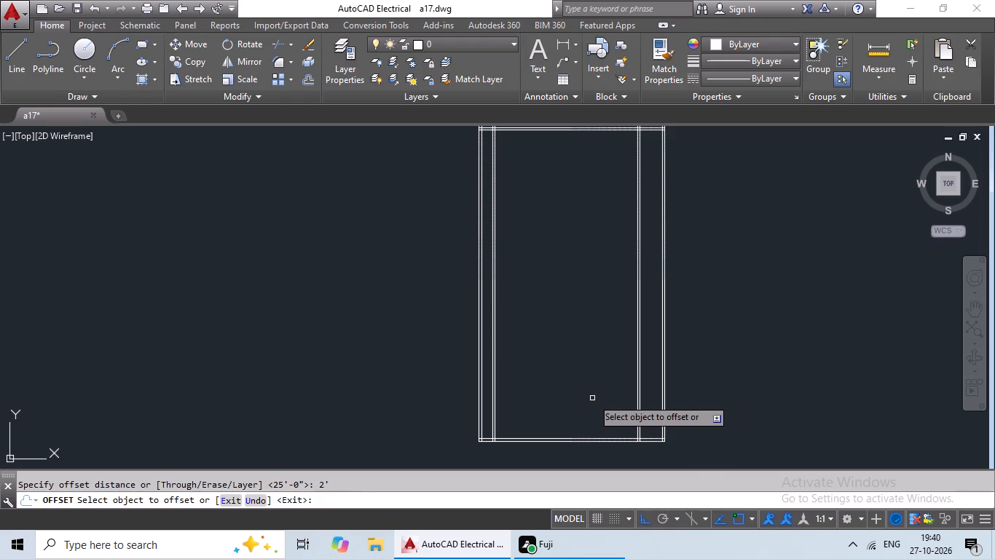
scroll(562, 444, up, 3)
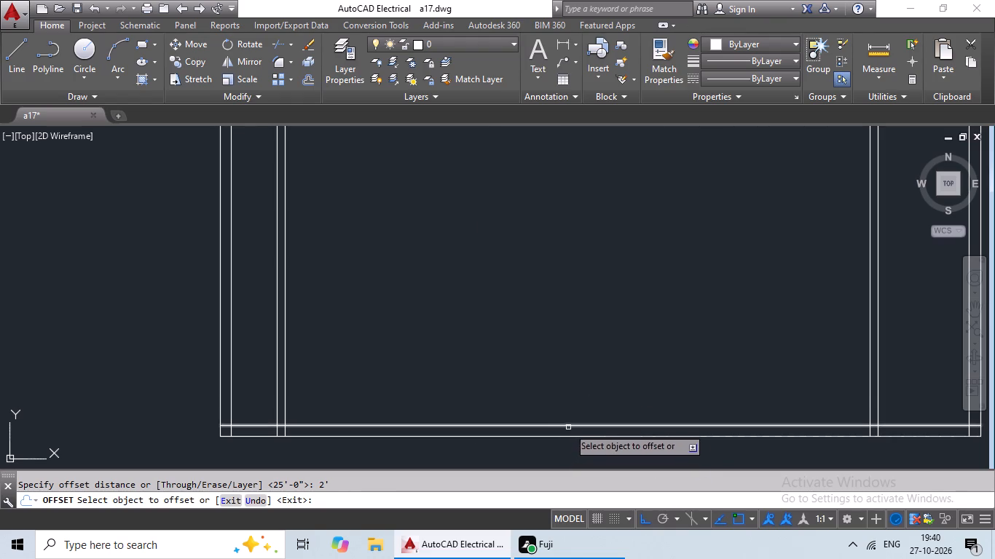
drag(570, 426, 581, 412)
click(618, 344)
key(Escape)
key(Escape)
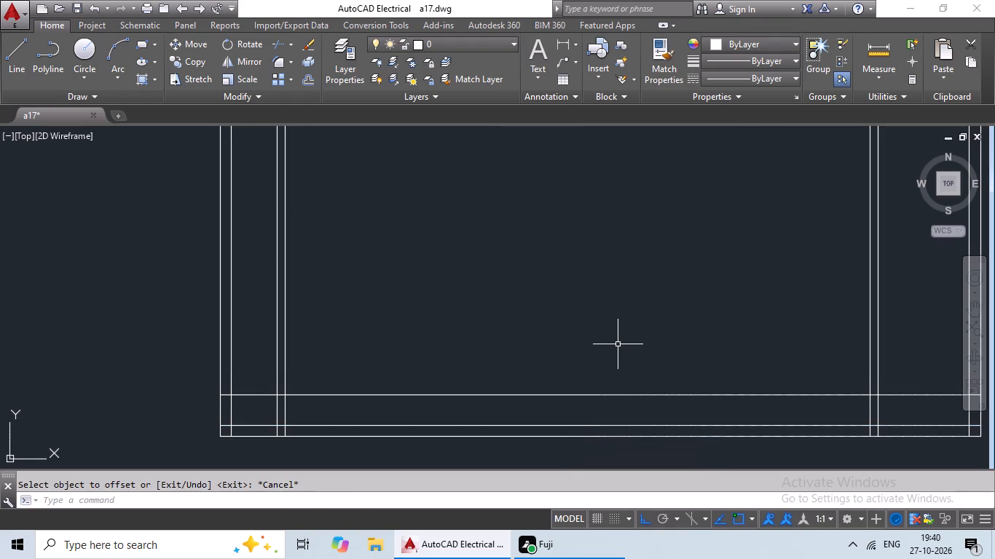
Offset the new horizontal line above the bottom wall 25' upward.
key(o)
key(Return)
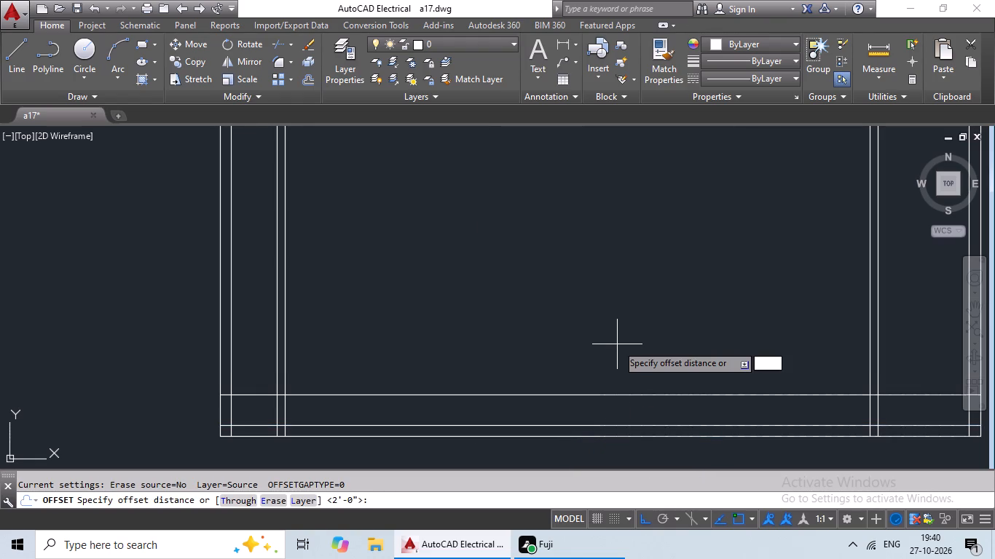
text(25')
key(Return)
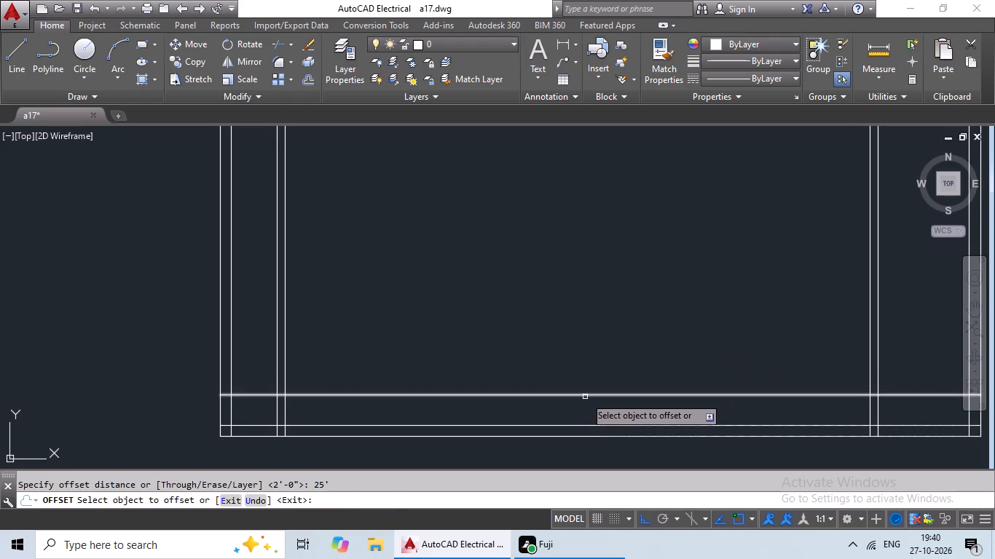
drag(585, 397, 596, 376)
click(653, 278)
scroll(653, 281, down, 3)
middle_drag(632, 289, 556, 342)
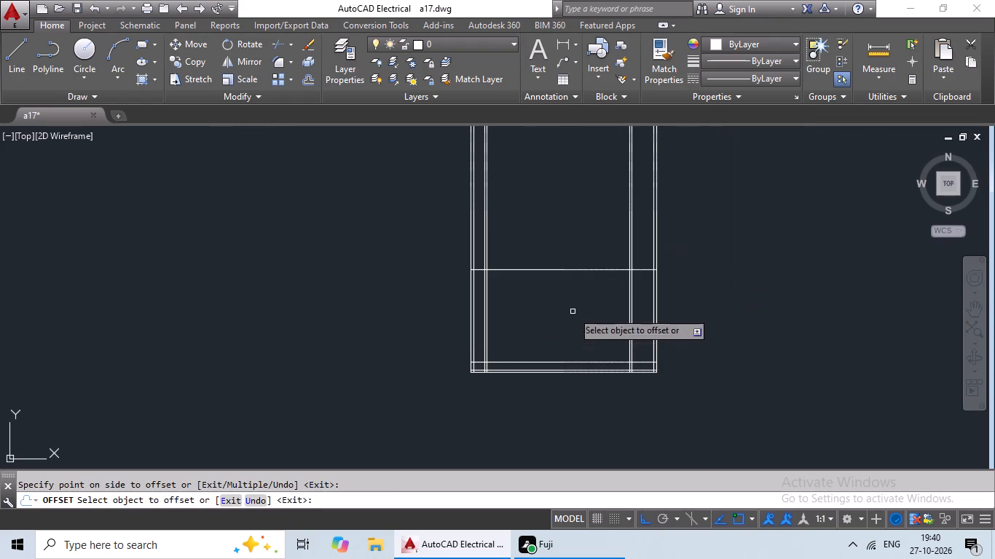
middle_drag(573, 311, 535, 370)
middle_click(538, 363)
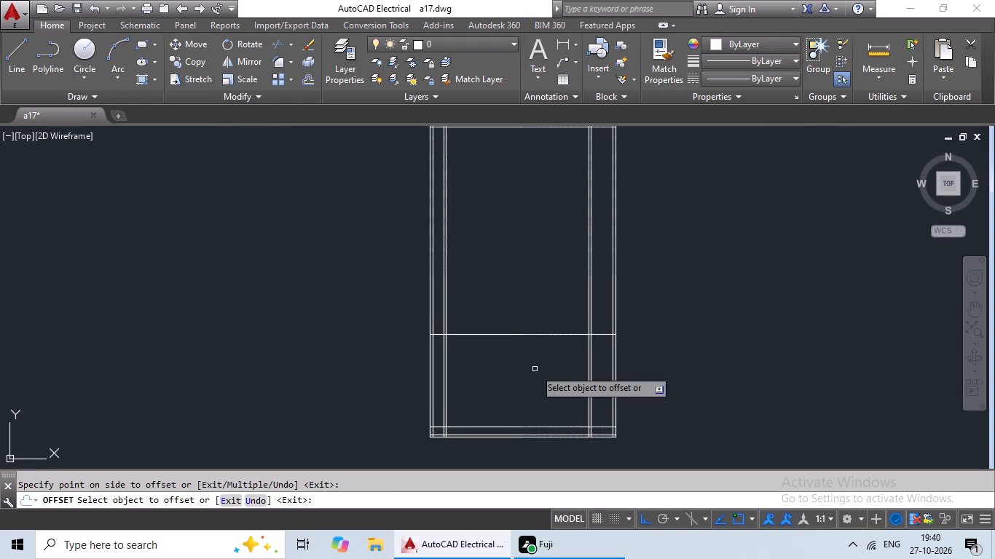
key(Escape)
key(Escape)
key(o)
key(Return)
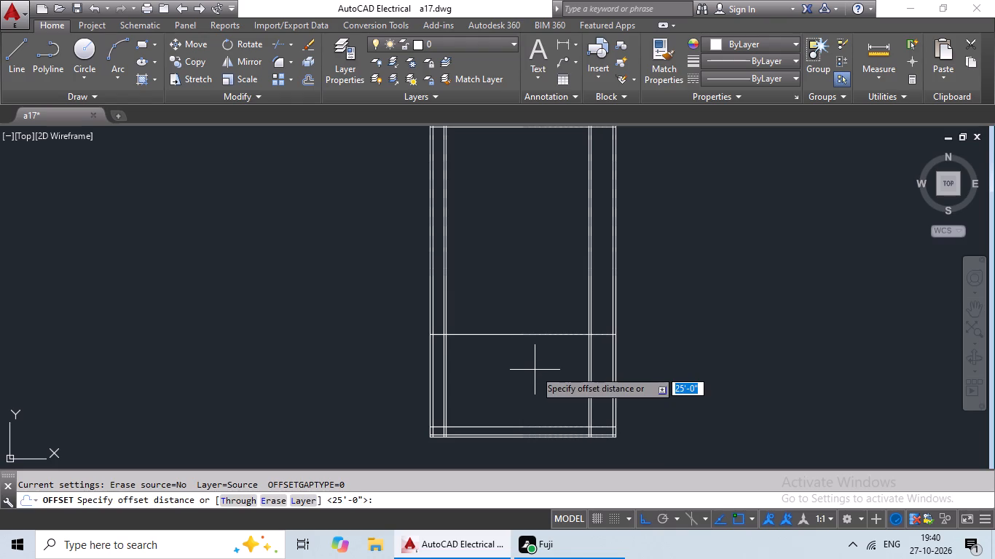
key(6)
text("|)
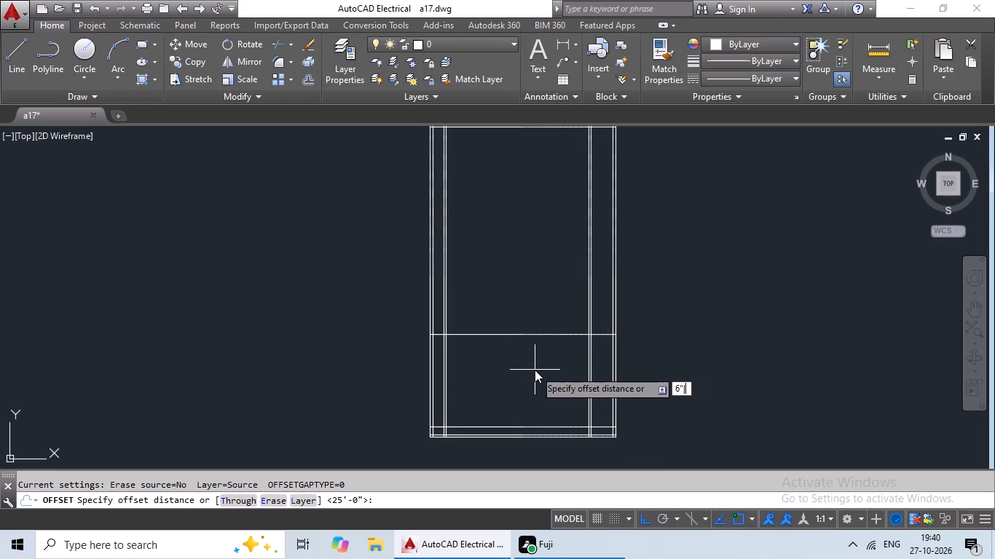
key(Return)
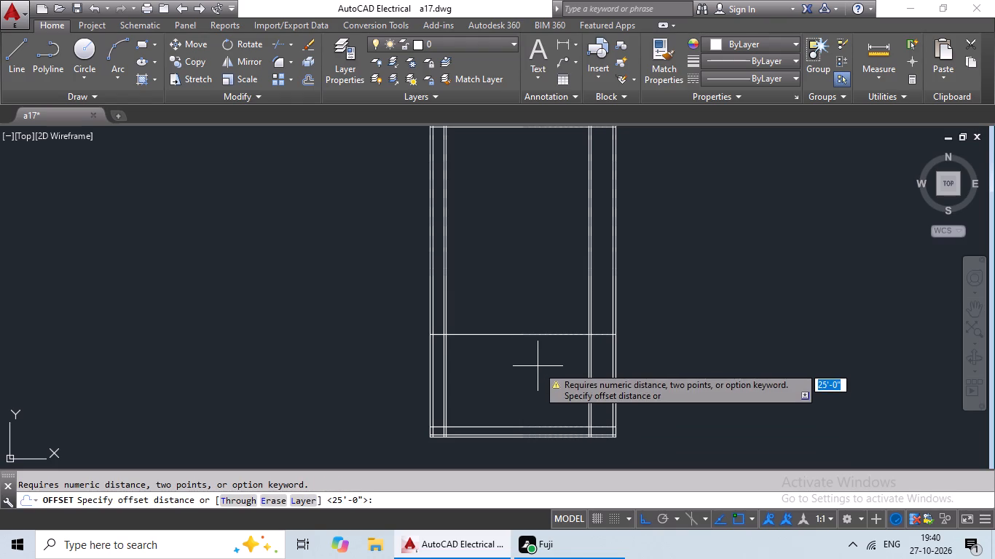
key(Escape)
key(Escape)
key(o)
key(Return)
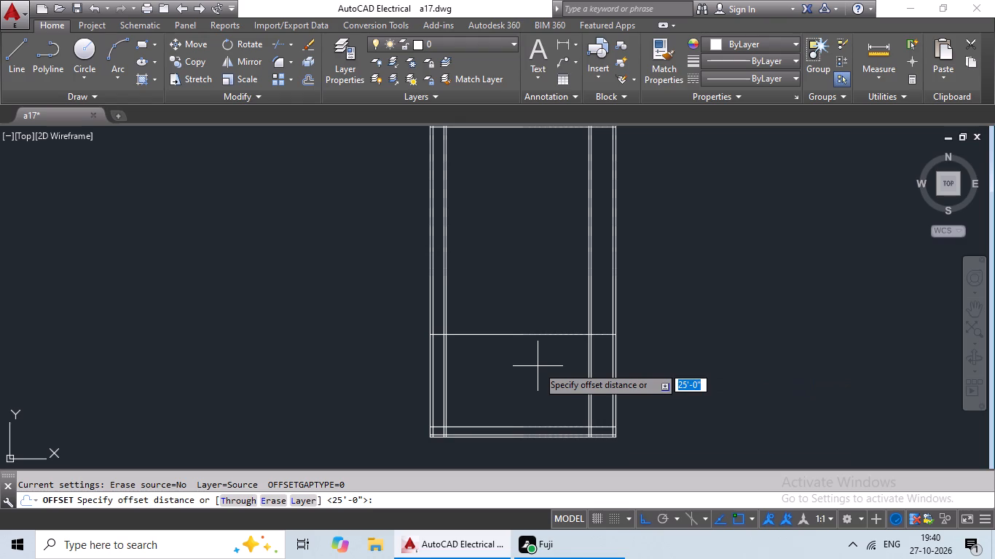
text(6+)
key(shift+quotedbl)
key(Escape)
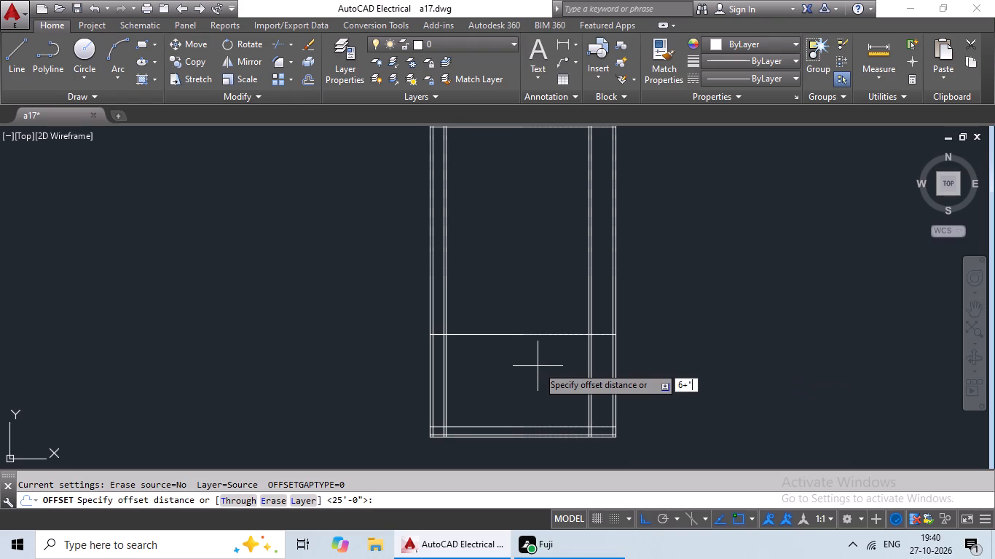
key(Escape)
Offset the horizontal line crossing the lower part of the plan 6" upward to form the partition wall thickness.
key(o)
key(Return)
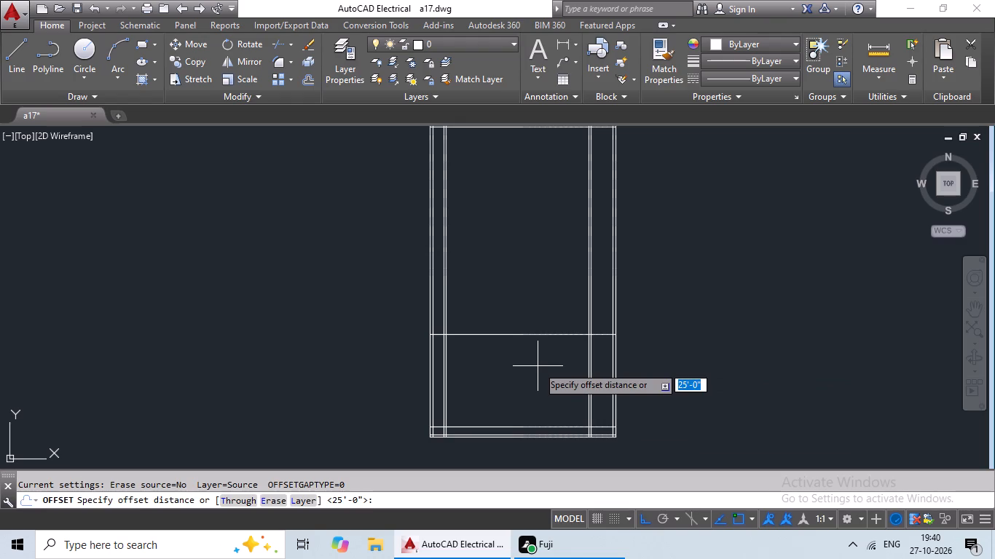
key(6)
key(shift+quotedbl)
key(Return)
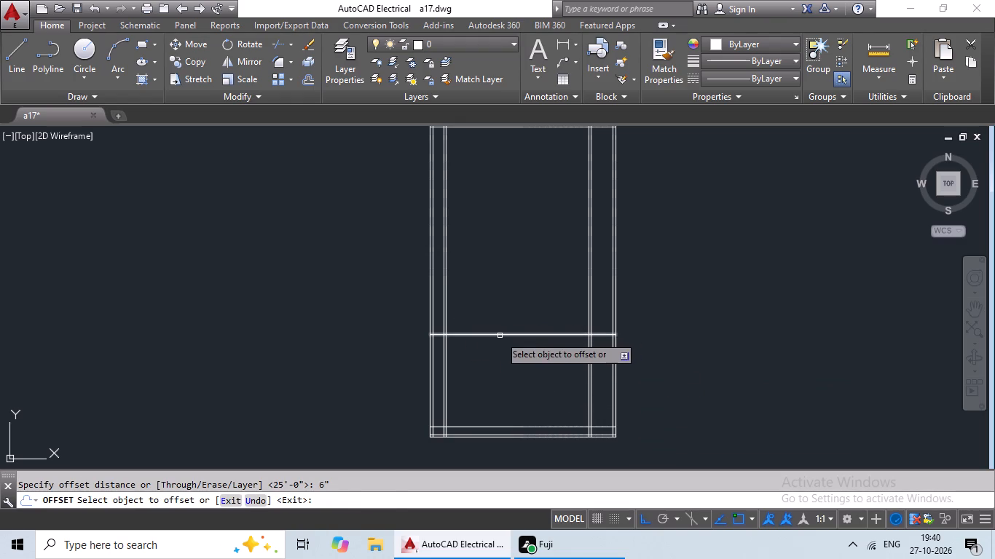
drag(500, 336, 507, 330)
click(517, 325)
middle_drag(551, 314, 543, 336)
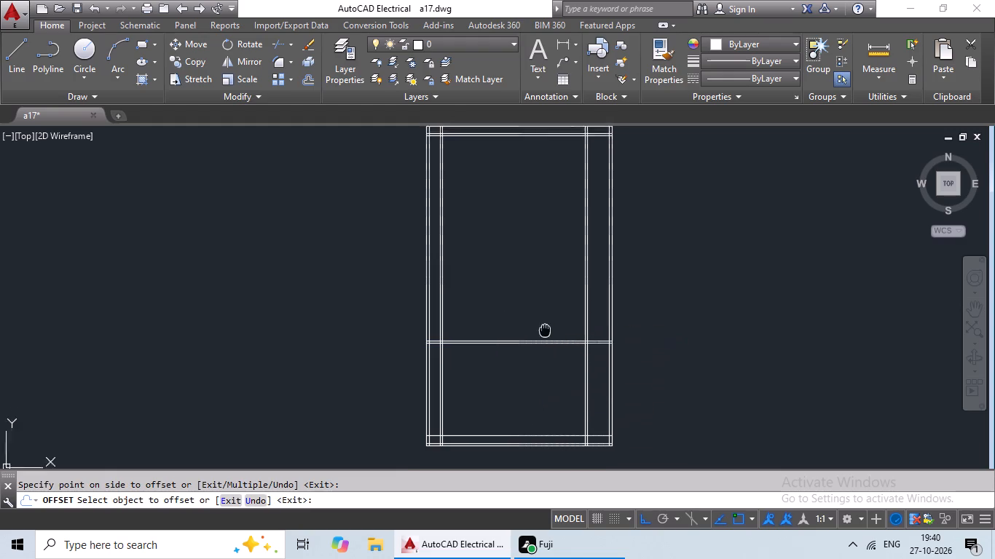
middle_drag(543, 336, 528, 380)
key(Escape)
key(Escape)
key(Escape)
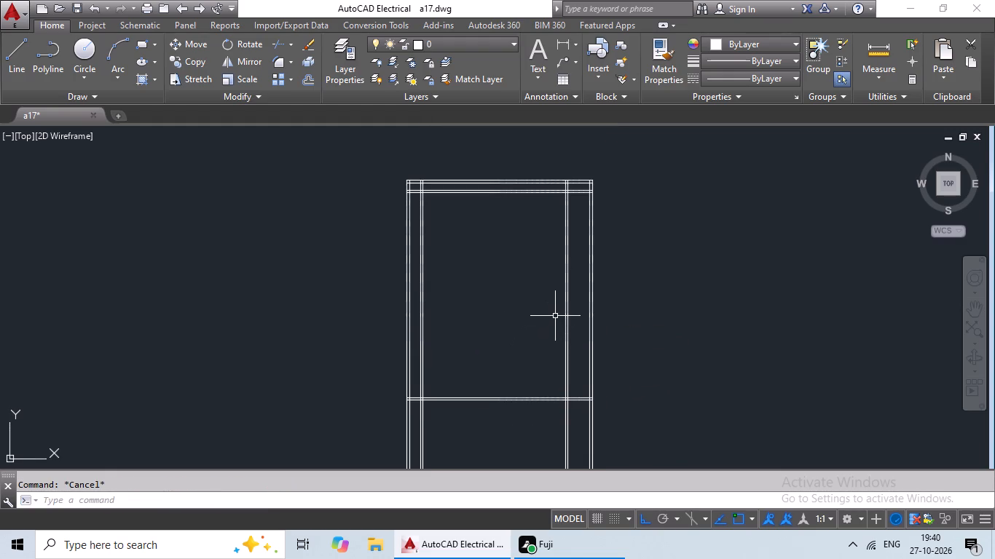
Offset the inner line of the left vertical partition 16' toward the middle of the plan.
middle_drag(563, 310, 573, 287)
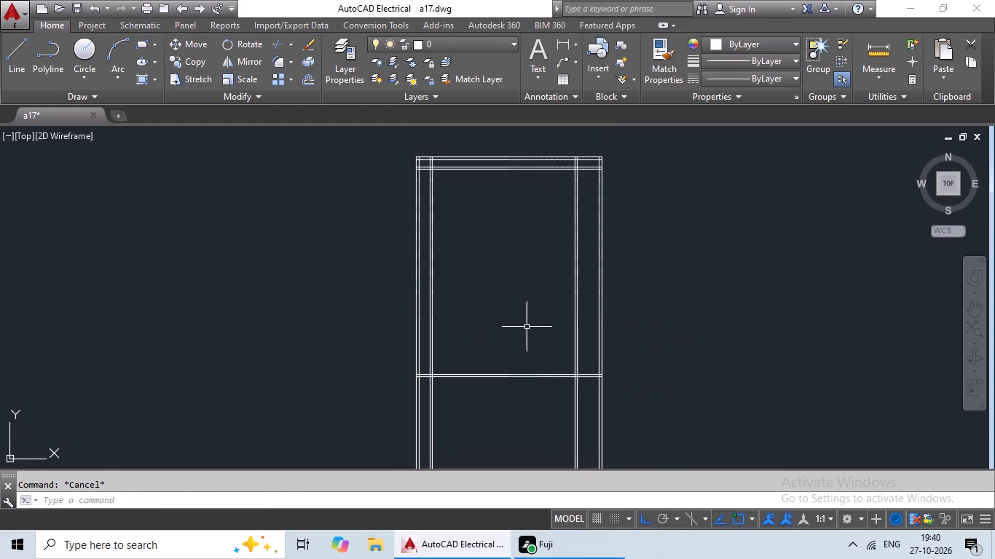
middle_drag(570, 258, 587, 213)
middle_drag(562, 227, 558, 341)
middle_drag(557, 289, 565, 261)
key(Escape)
key(Escape)
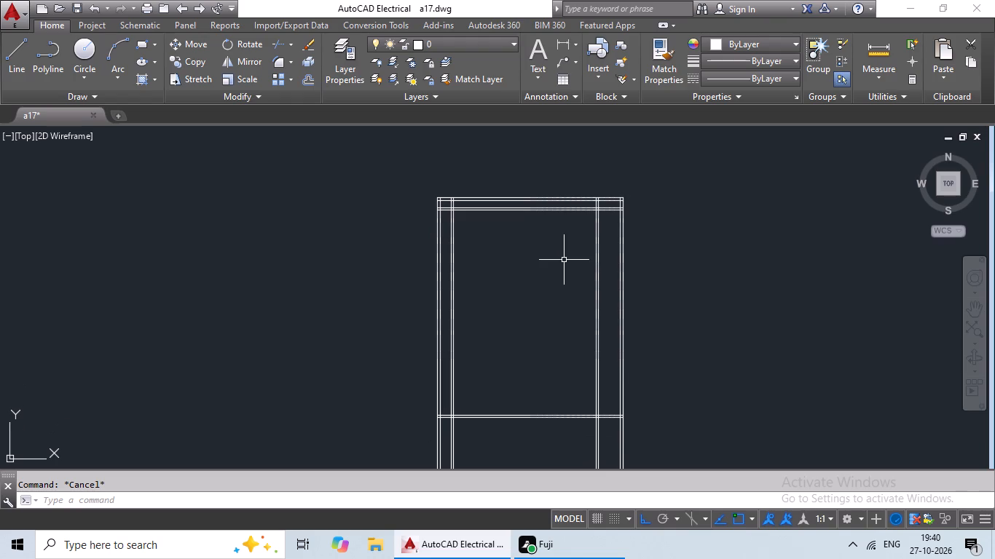
key(Escape)
key(o)
key(Return)
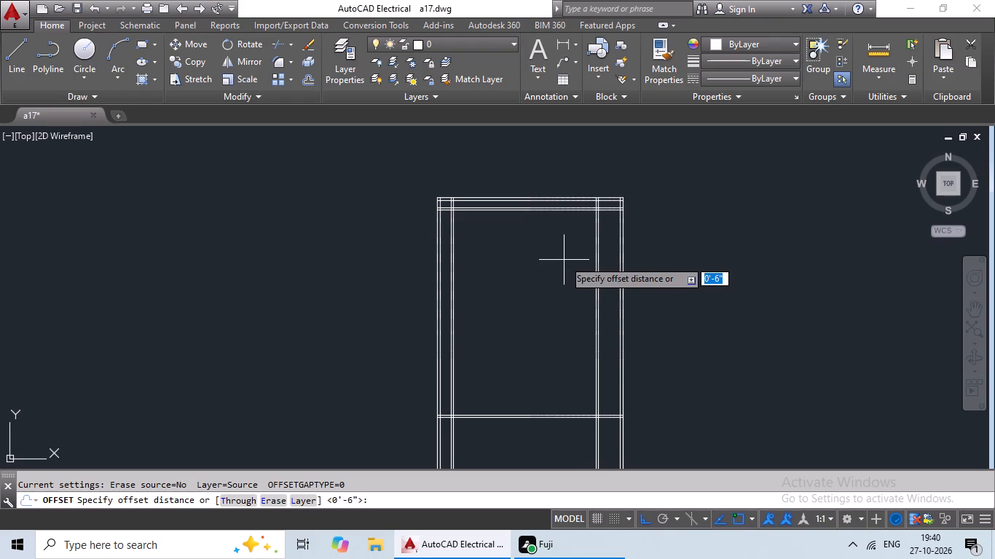
text(16')
key(Return)
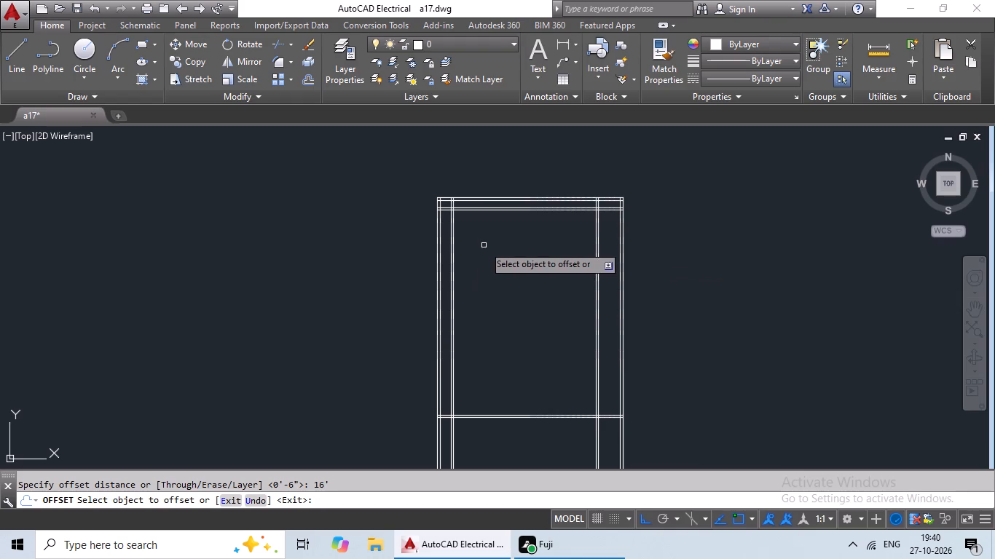
drag(455, 260, 467, 260)
click(503, 260)
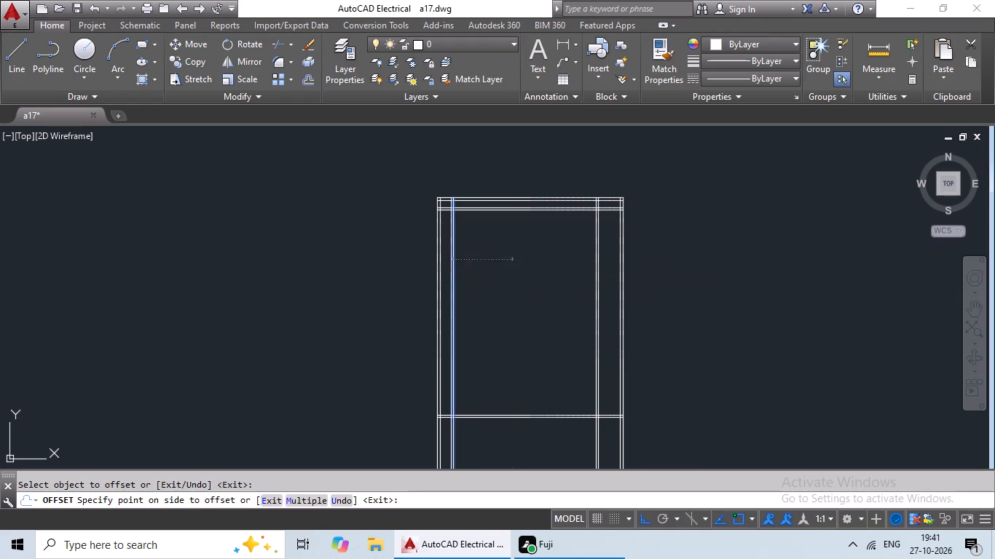
Offset the single vertical line between the left and right partitions 6" to its right to form the partition wall thickness.
key(Escape)
key(Escape)
key(Escape)
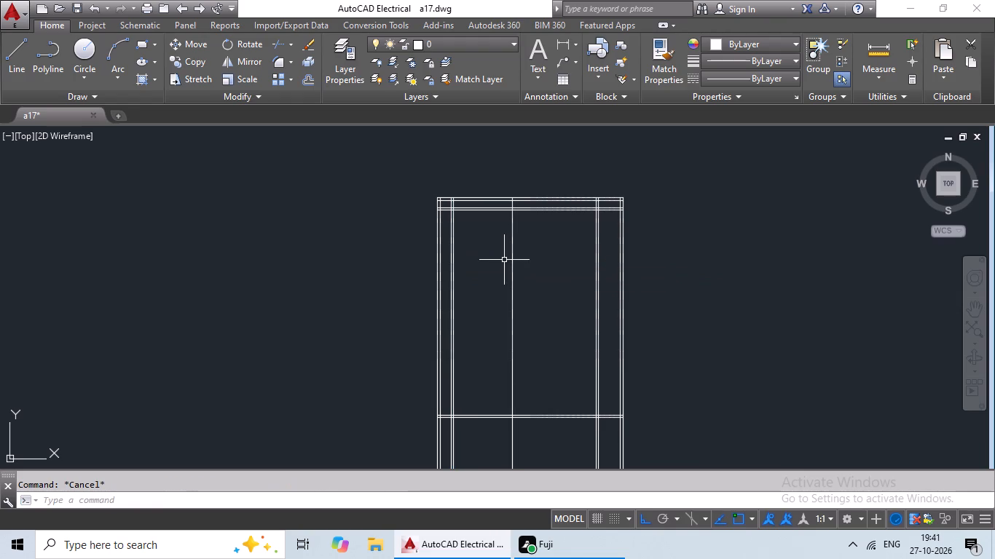
key(o)
key(Return)
key(6)
key(shift+quotedbl)
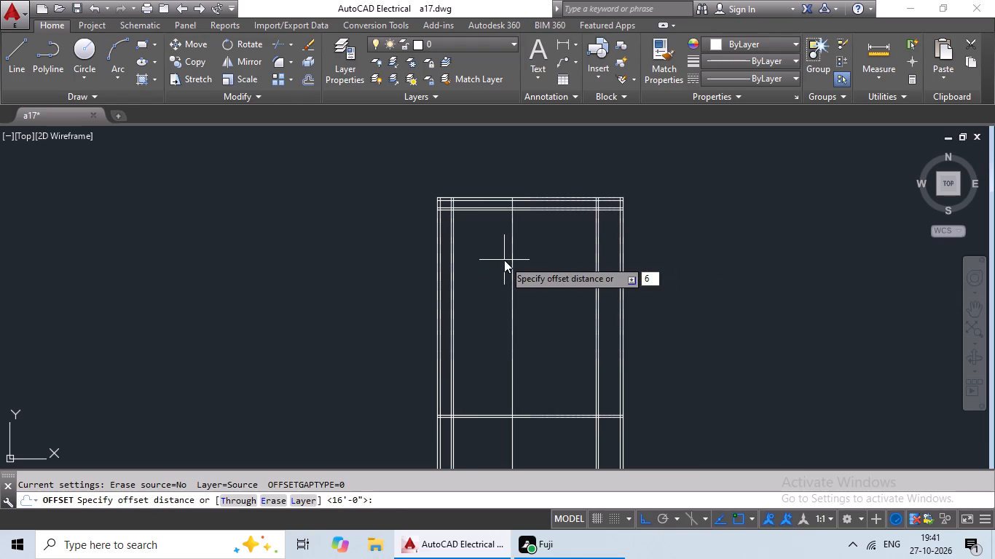
key(Return)
click(513, 253)
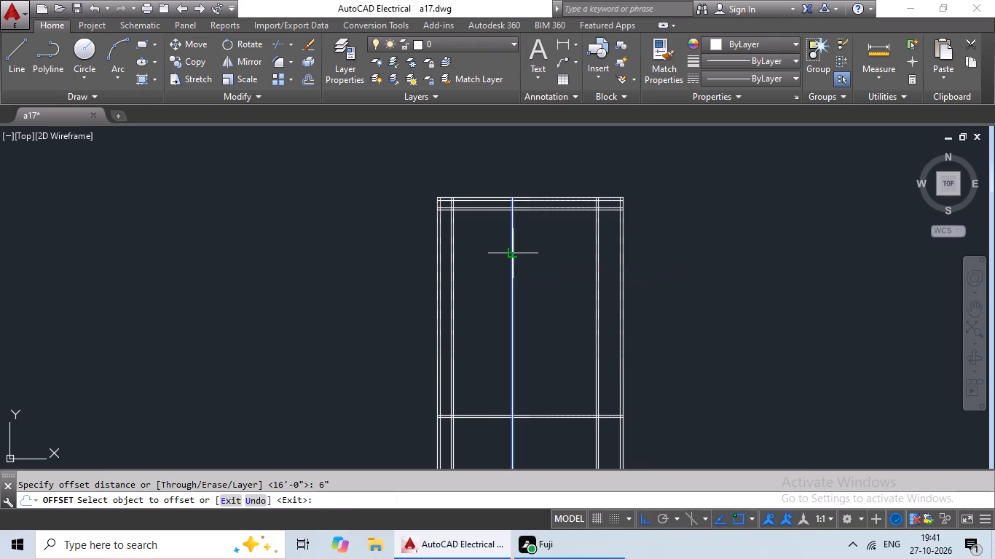
click(519, 253)
middle_drag(546, 249, 470, 258)
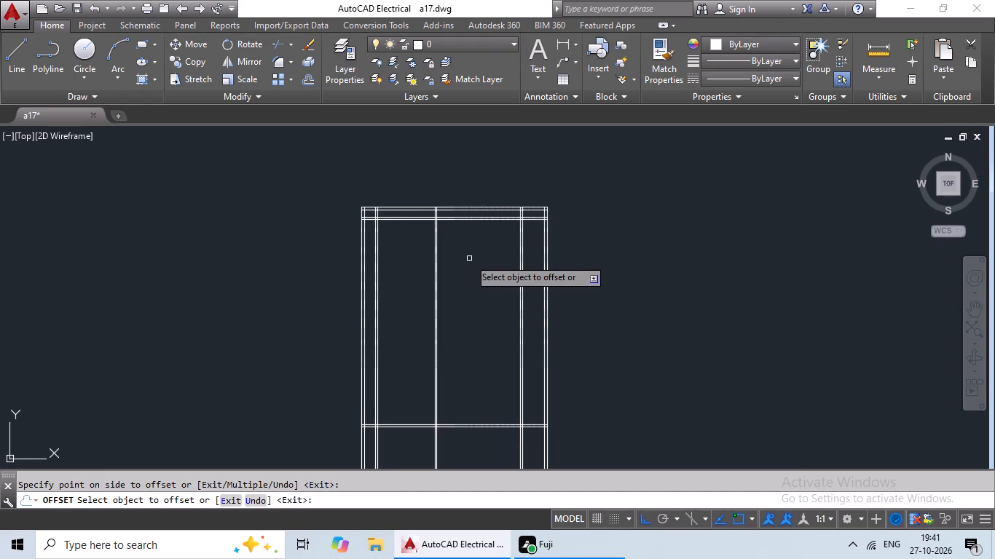
middle_drag(444, 266, 420, 275)
scroll(439, 255, up, 2)
middle_drag(420, 288, 384, 347)
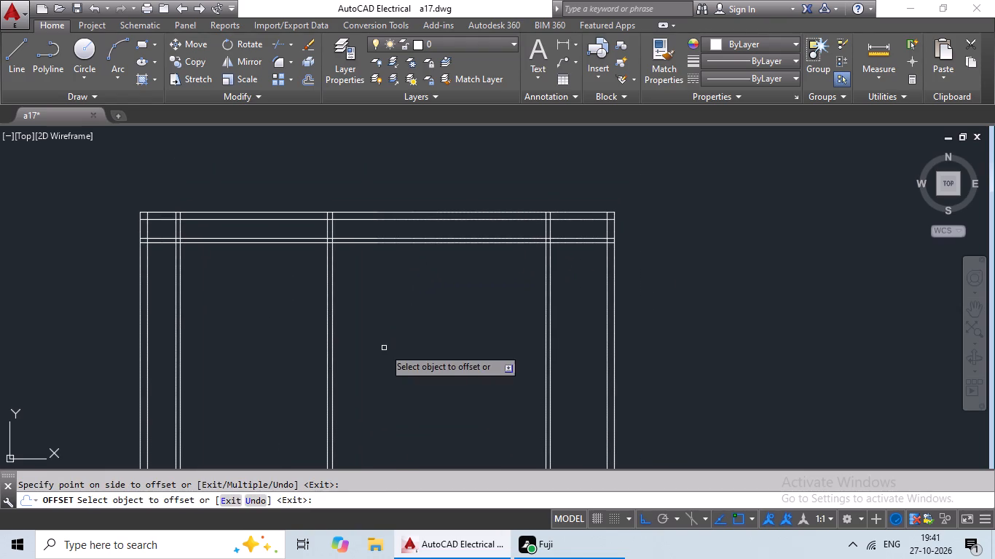
key(Escape)
key(Escape)
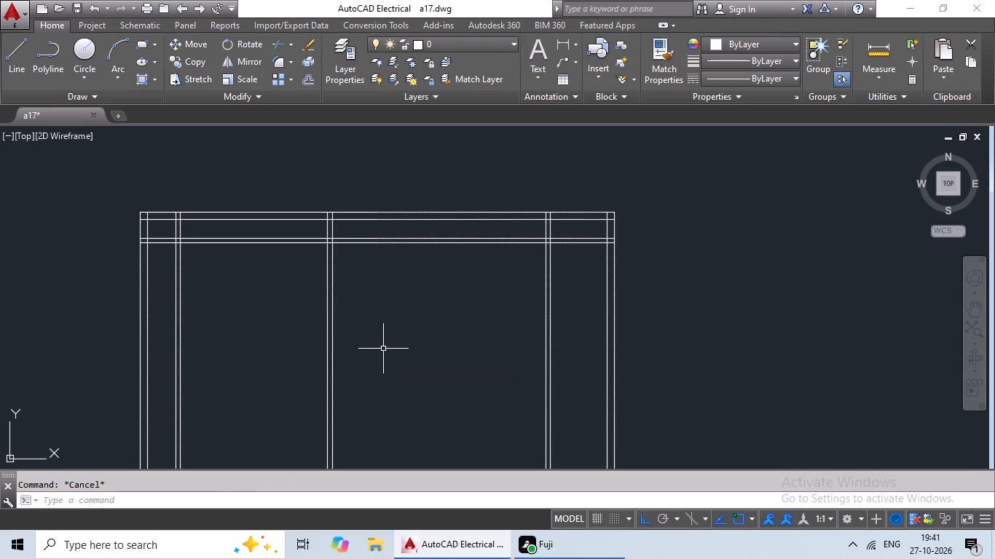
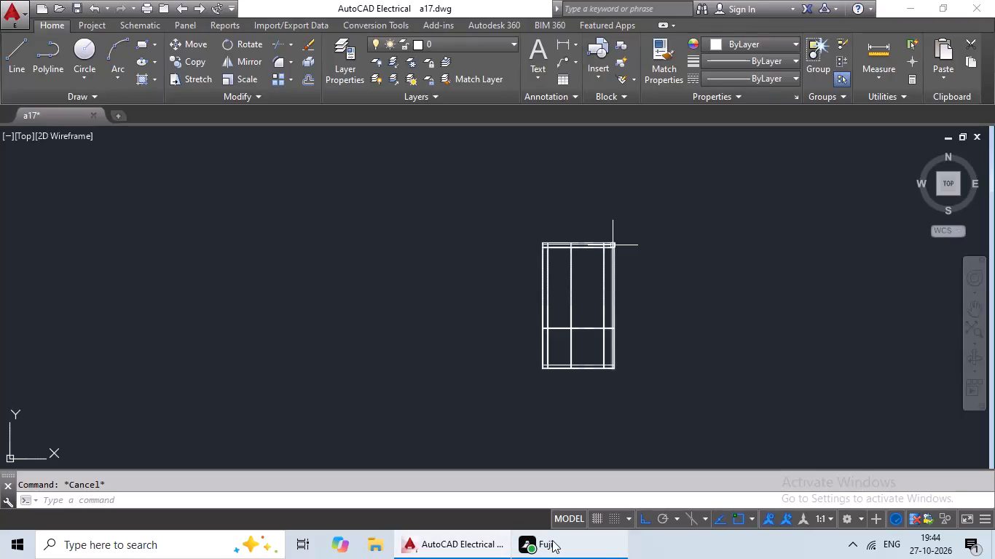
Delete the entire existing floor plan, including all outer wall and partition lines.
middle_drag(712, 320, 632, 306)
drag(648, 213, 515, 173)
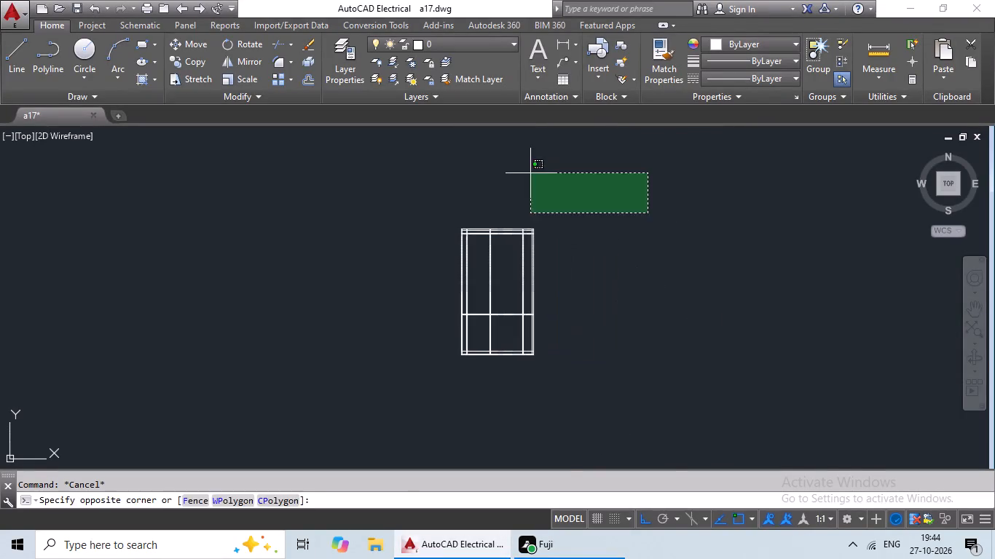
drag(515, 173, 643, 470)
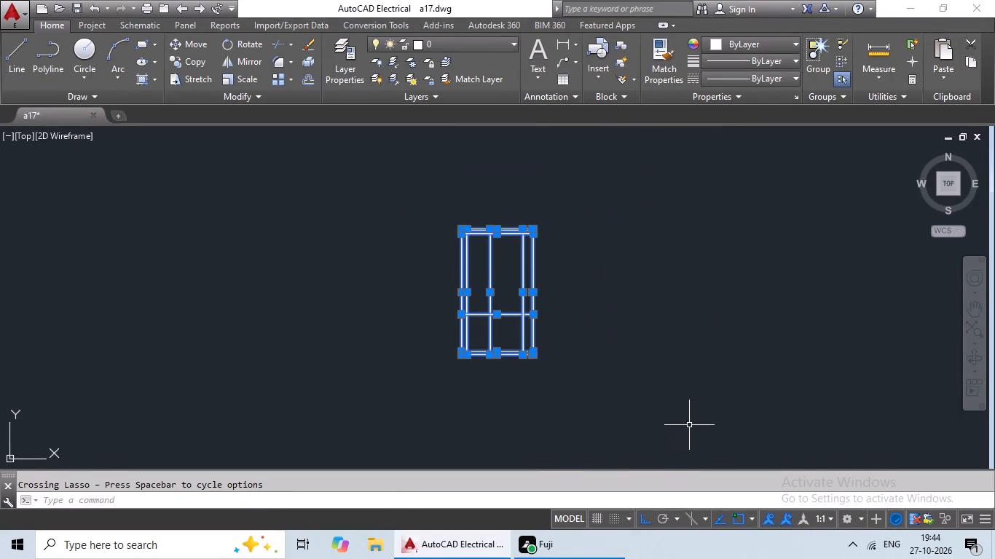
key(Delete)
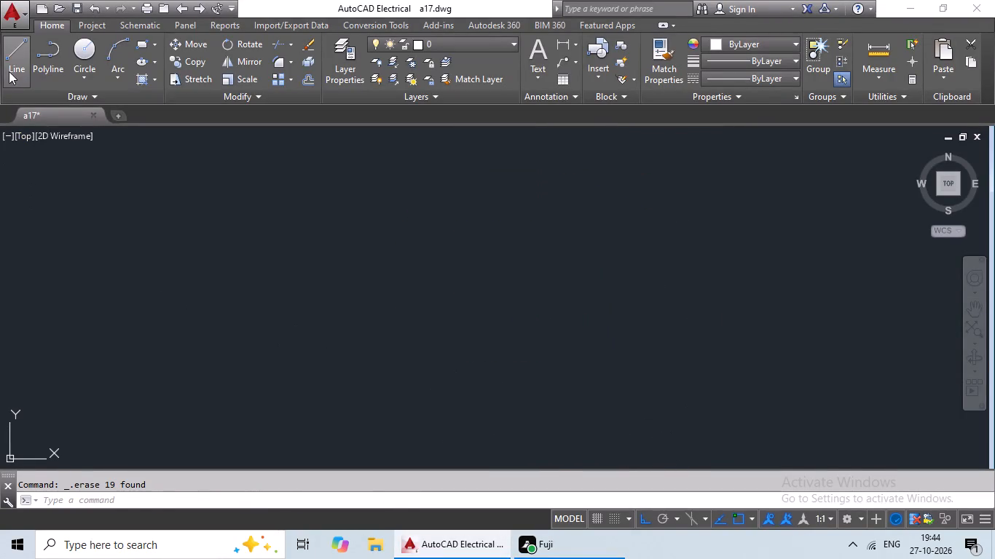
Draw a closed rectangular outline with the Line tool, 50' wide and 125' long, in the empty drawing.
click(12, 68)
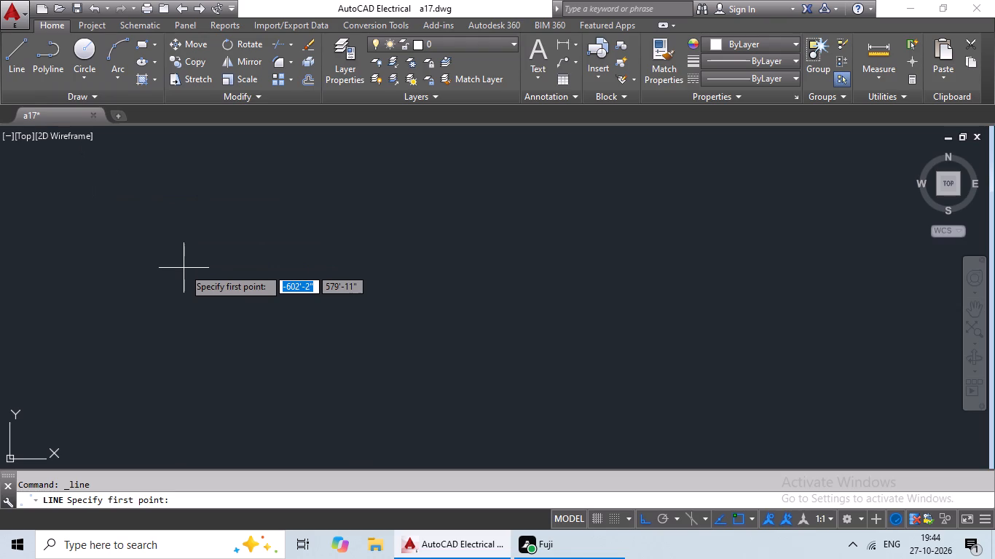
click(21, 79)
drag(211, 201, 220, 207)
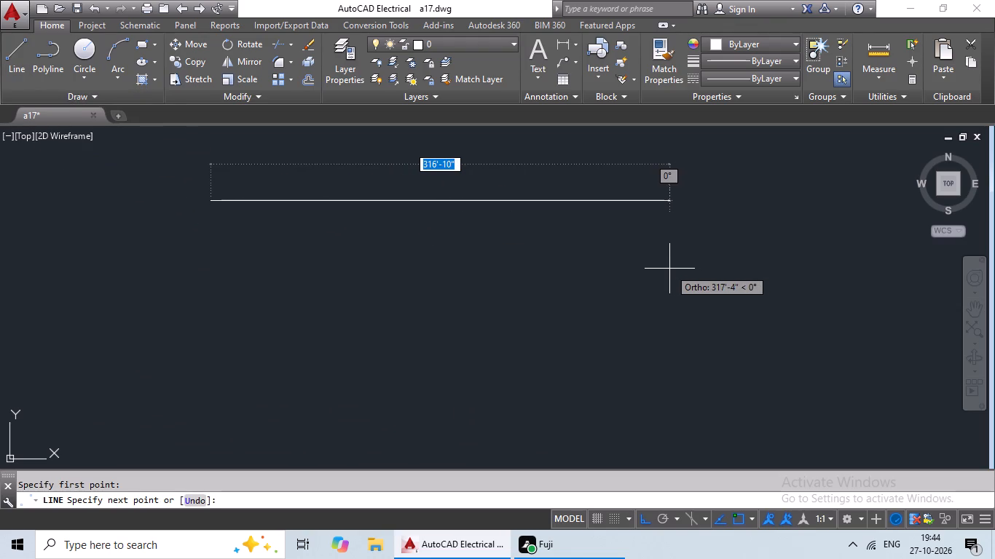
text(50')
key(Return)
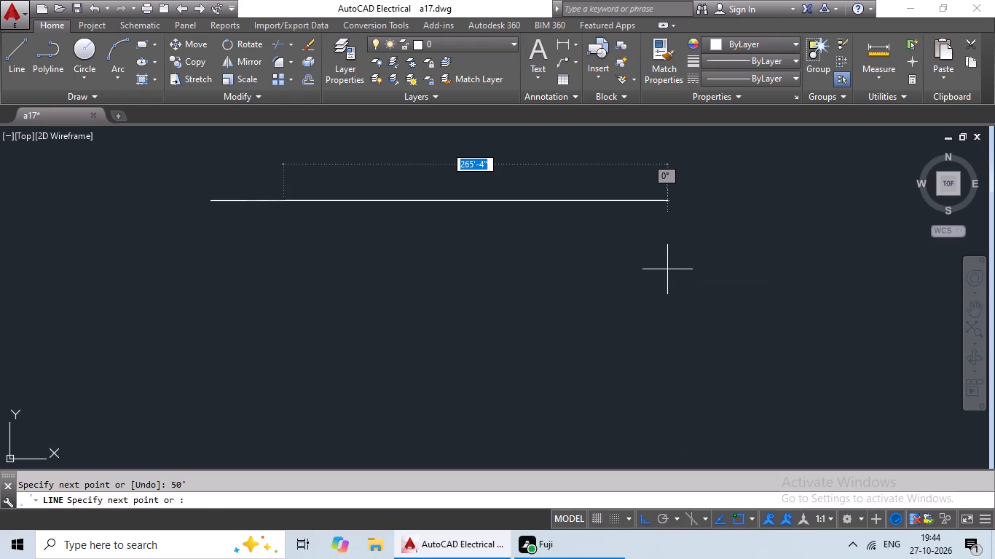
middle_drag(290, 342, 375, 349)
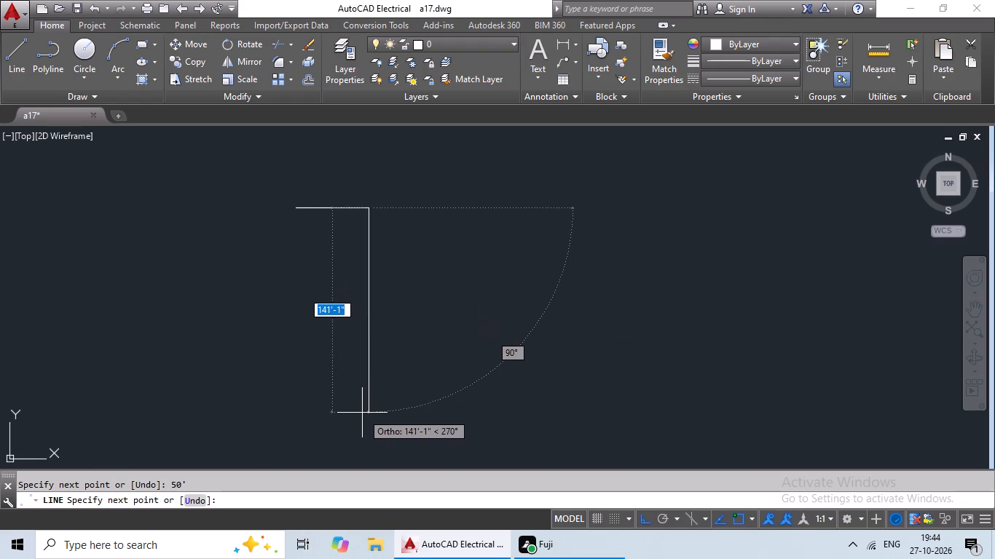
text(125')
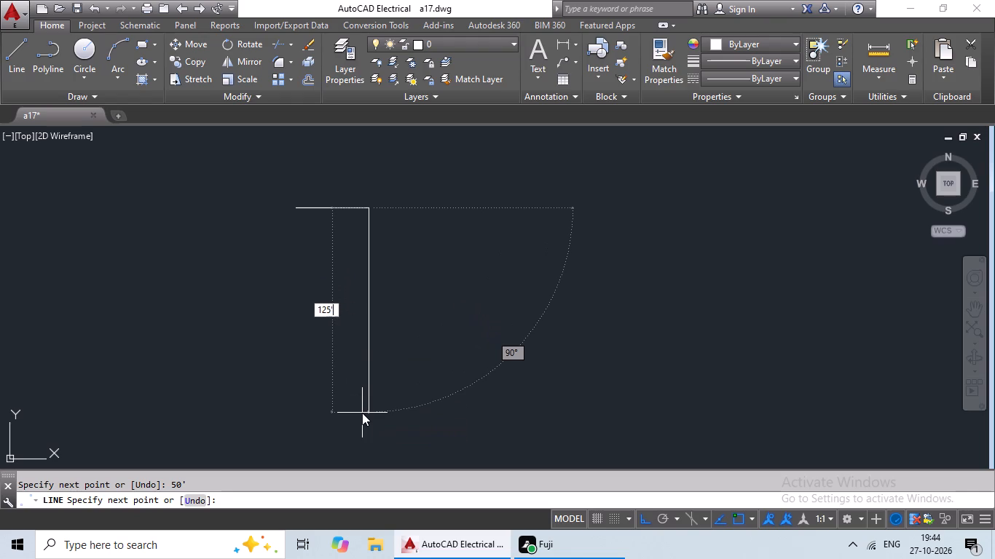
key(Return)
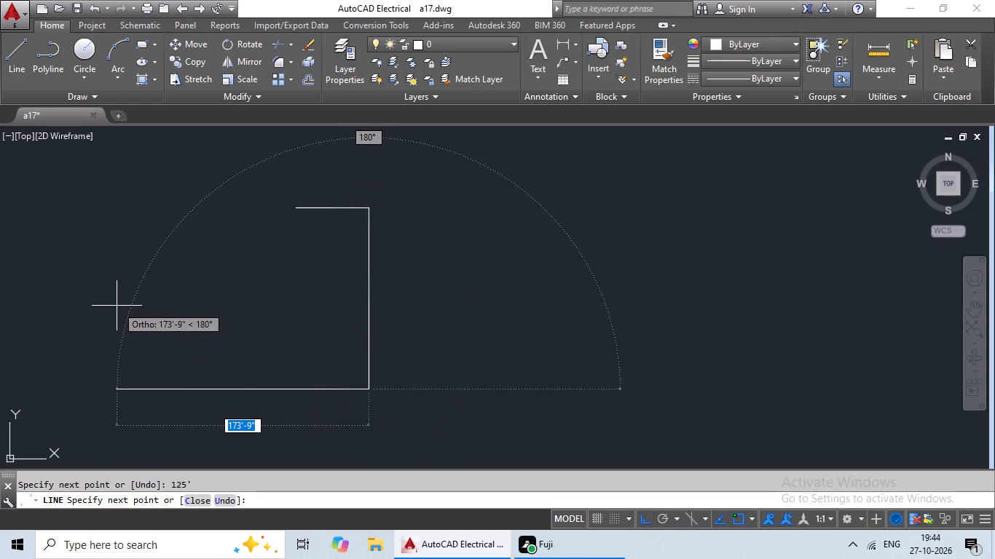
text(50)
key(apostrophe)
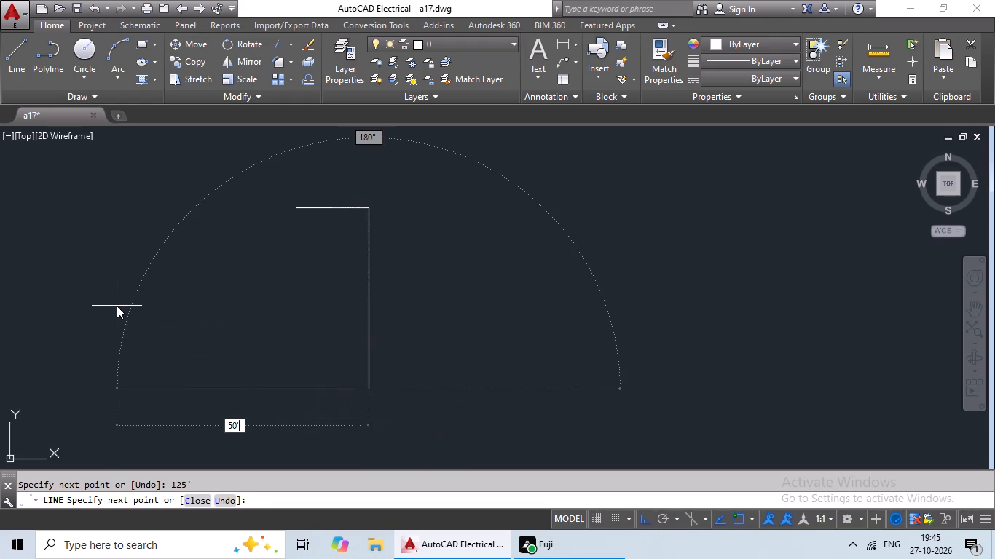
key(Return)
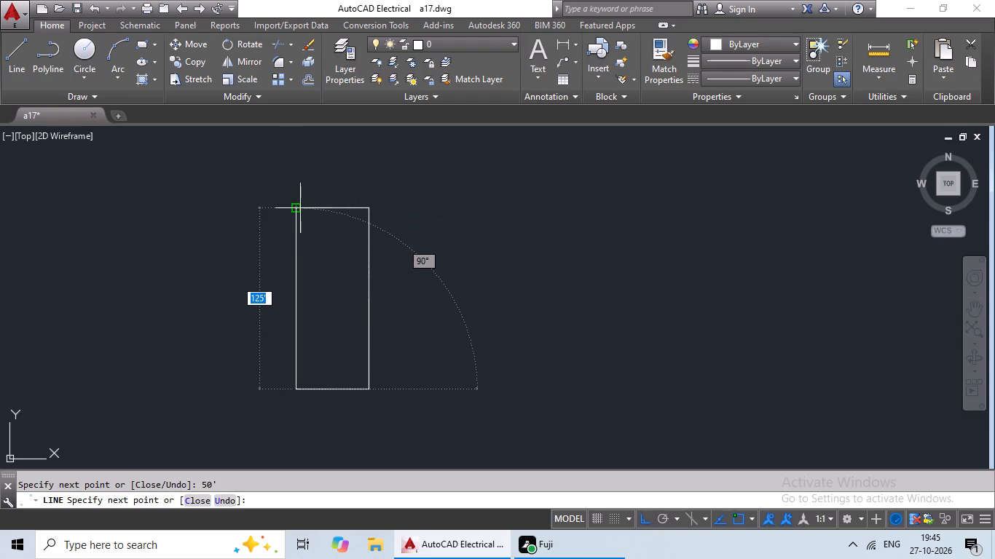
scroll(300, 208, up, 2)
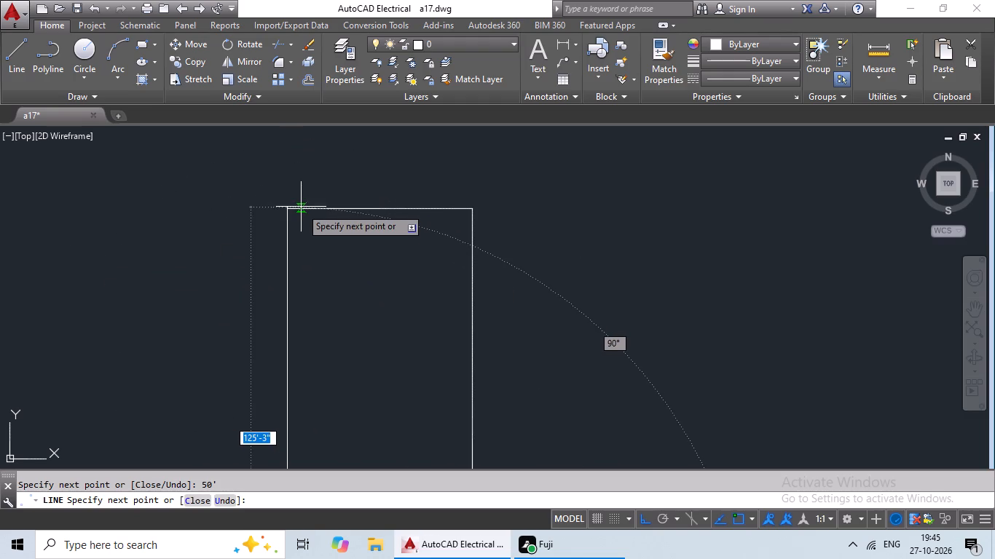
drag(286, 208, 293, 208)
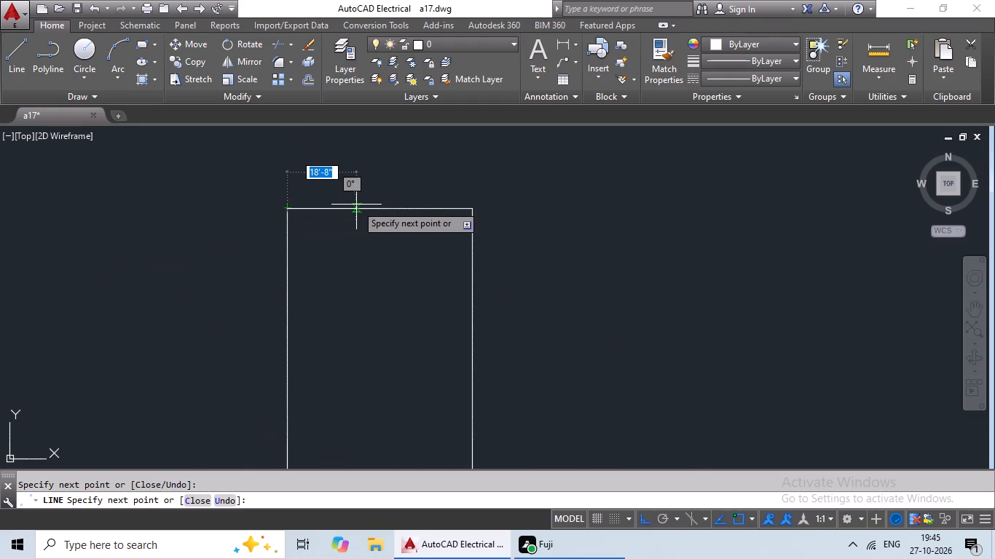
key(Escape)
middle_drag(353, 259, 386, 210)
scroll(386, 210, down, 2)
middle_drag(383, 223, 297, 229)
key(Escape)
key(Escape)
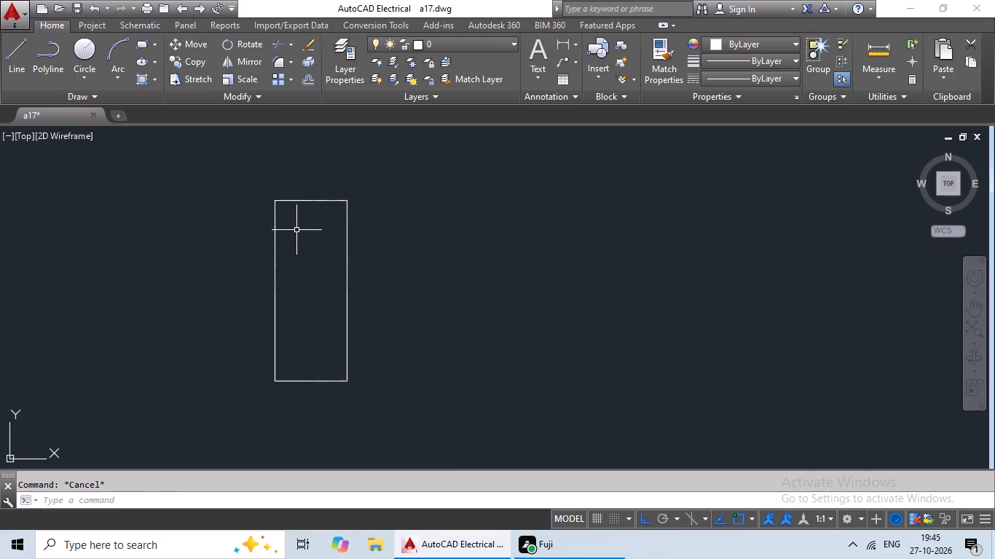
Offset all four outline edges 9" inward to form the outer wall thickness.
key(o)
key(Return)
key(9)
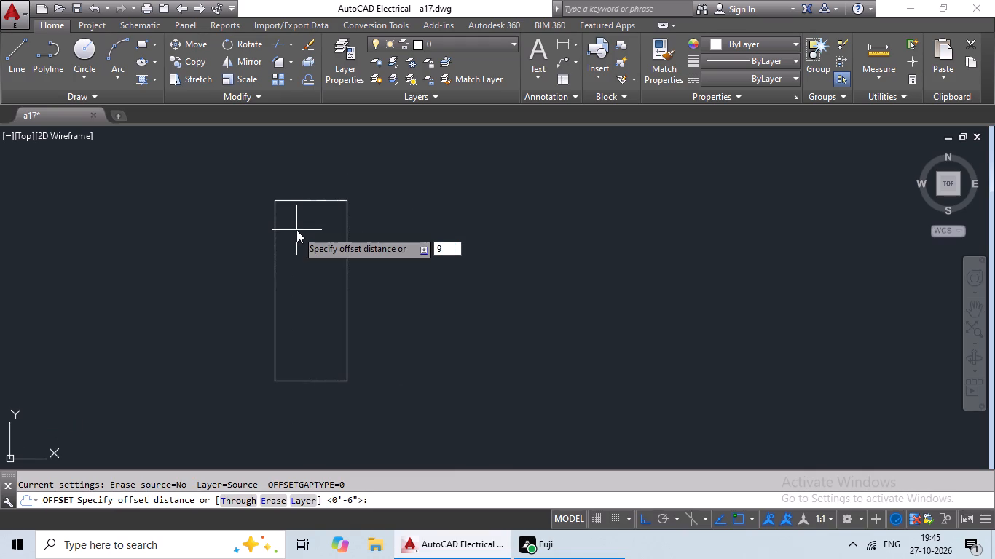
key(shift+quotedbl)
key(Return)
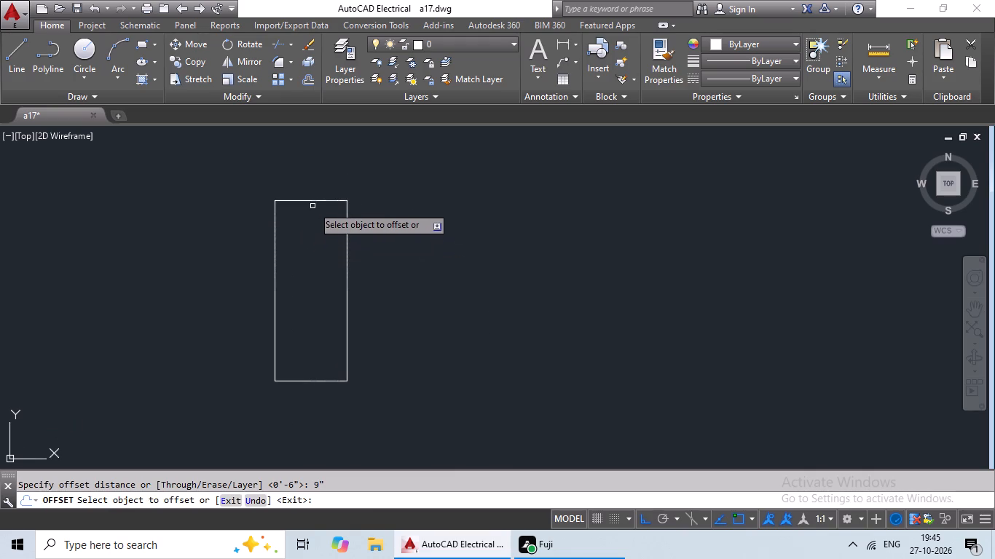
drag(318, 199, 315, 207)
click(303, 234)
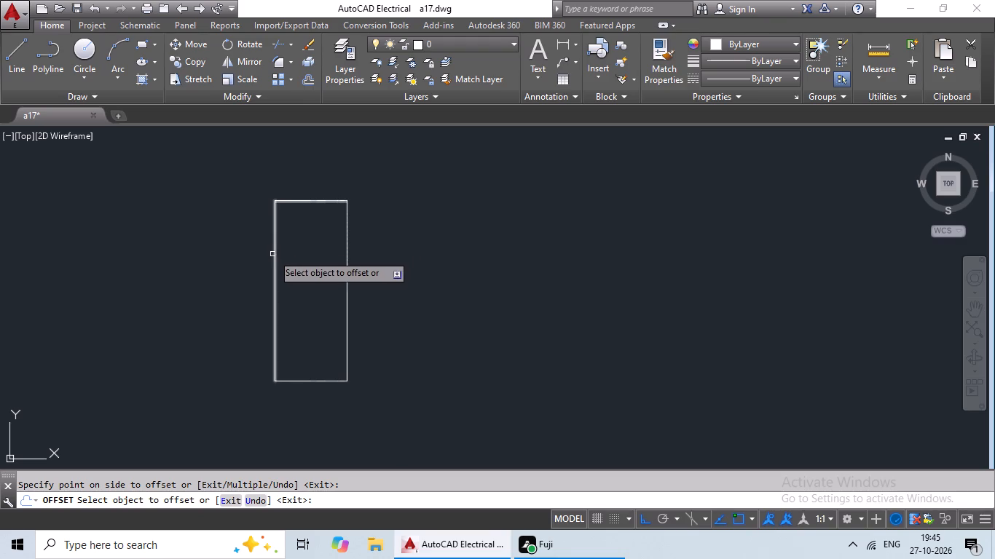
click(275, 257)
click(302, 257)
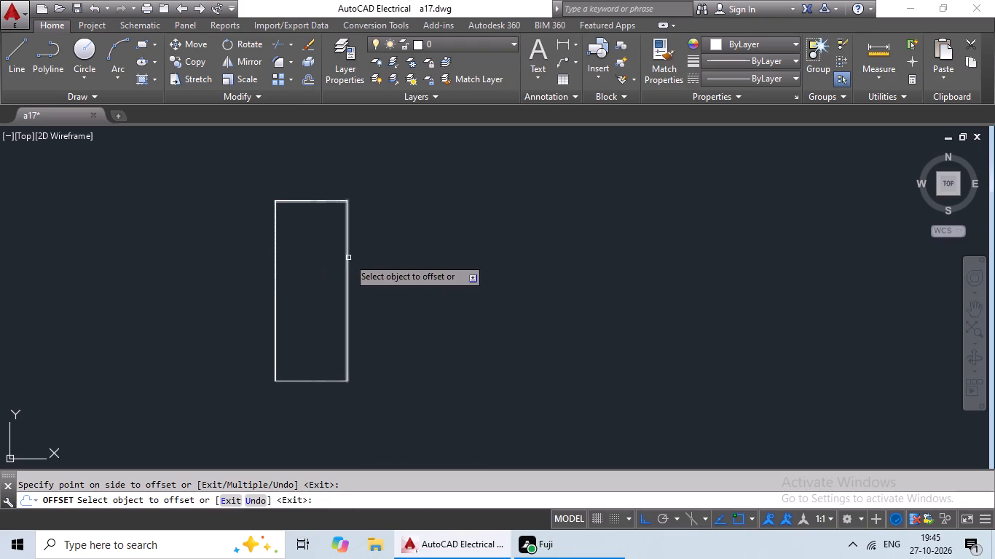
drag(348, 258, 342, 258)
click(319, 262)
drag(325, 380, 327, 372)
click(331, 352)
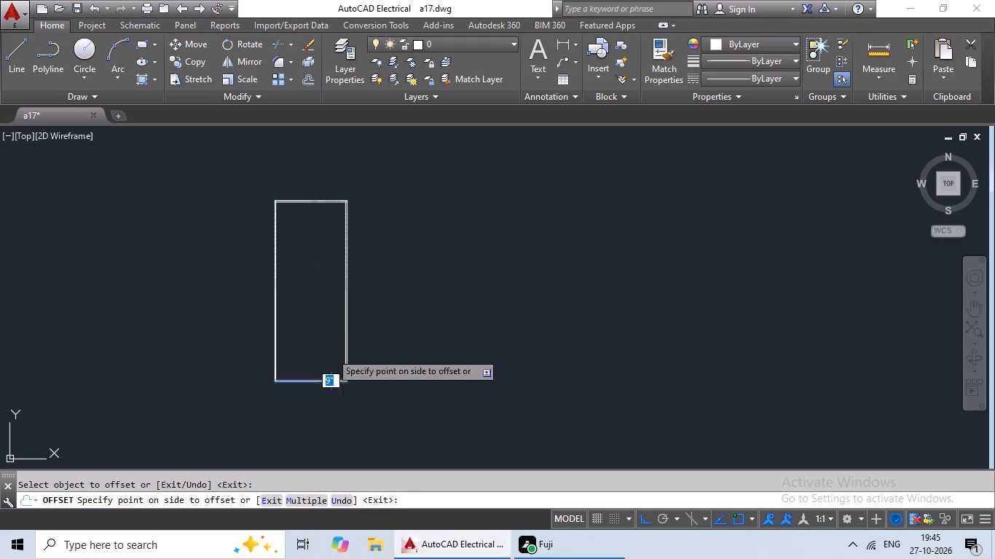
scroll(313, 299, up, 2)
middle_drag(294, 247, 272, 362)
middle_drag(300, 294, 301, 294)
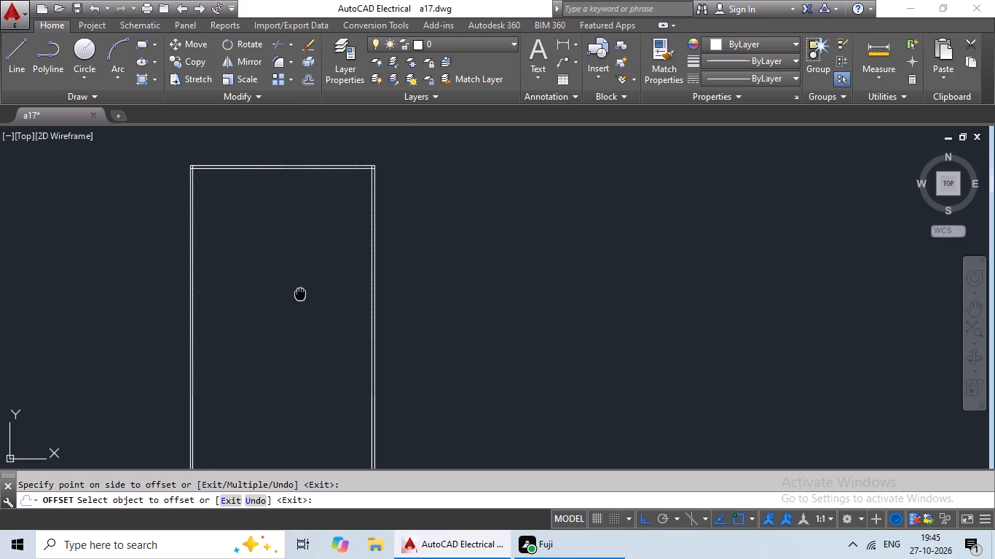
middle_drag(301, 294, 317, 377)
key(Escape)
key(Escape)
key(Escape)
key(Escape)
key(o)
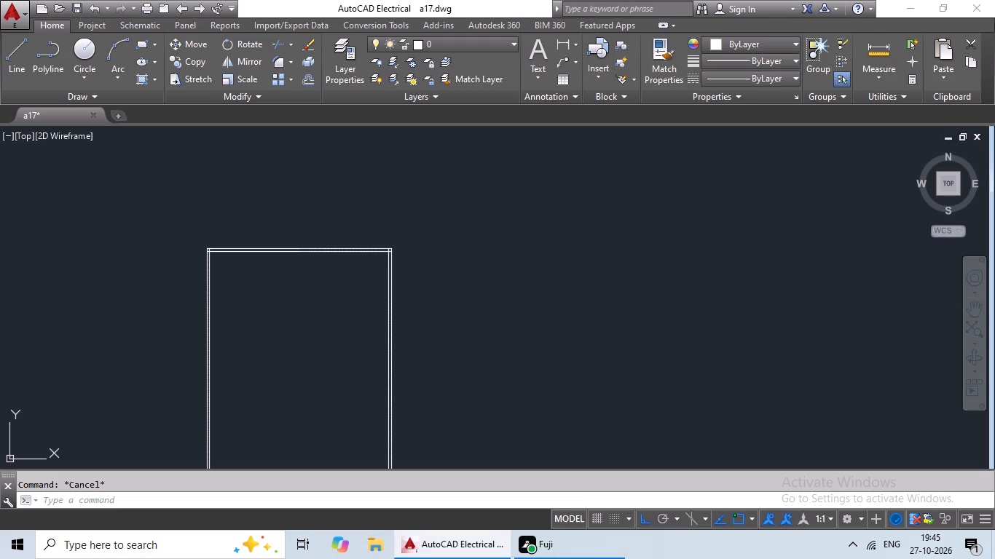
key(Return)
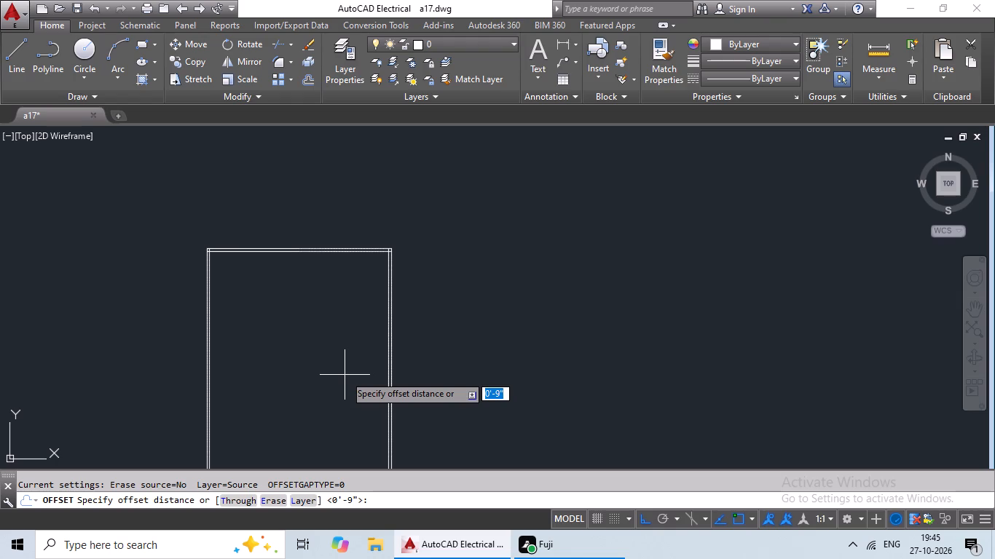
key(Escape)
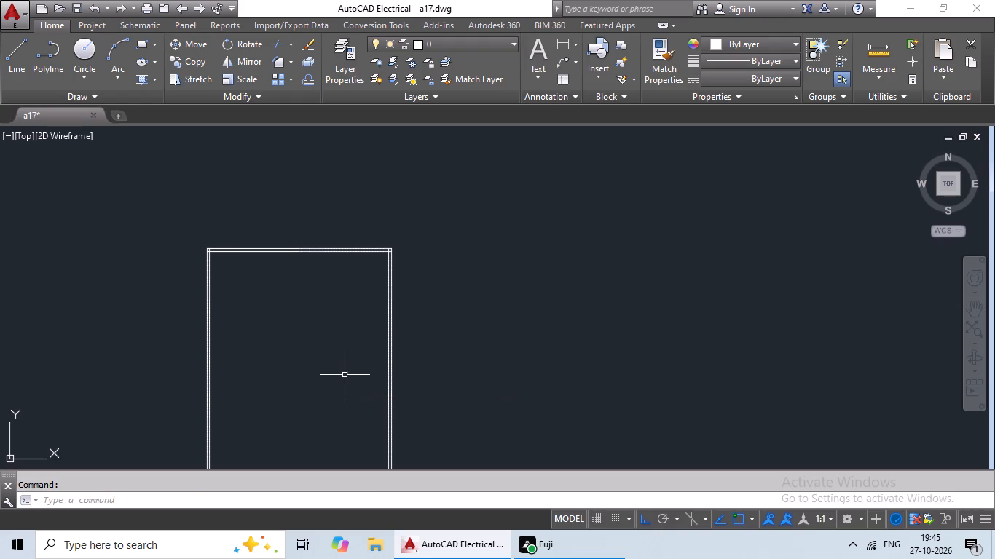
Offset the inner line of the right outer wall 5'3" toward the inside of the plan.
key(o)
key(Return)
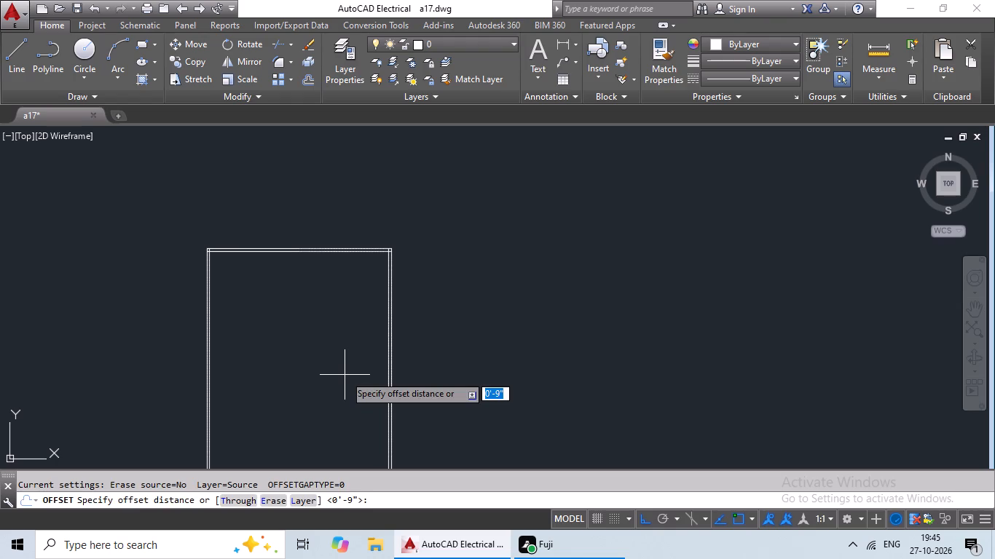
key(5)
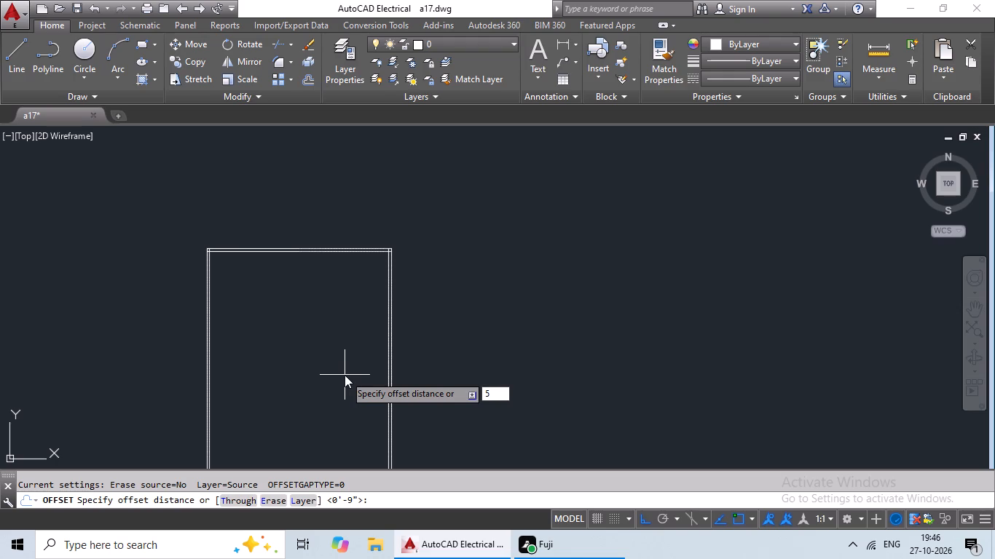
key(apostrophe)
key(3)
key(shift+quotedbl)
key(Return)
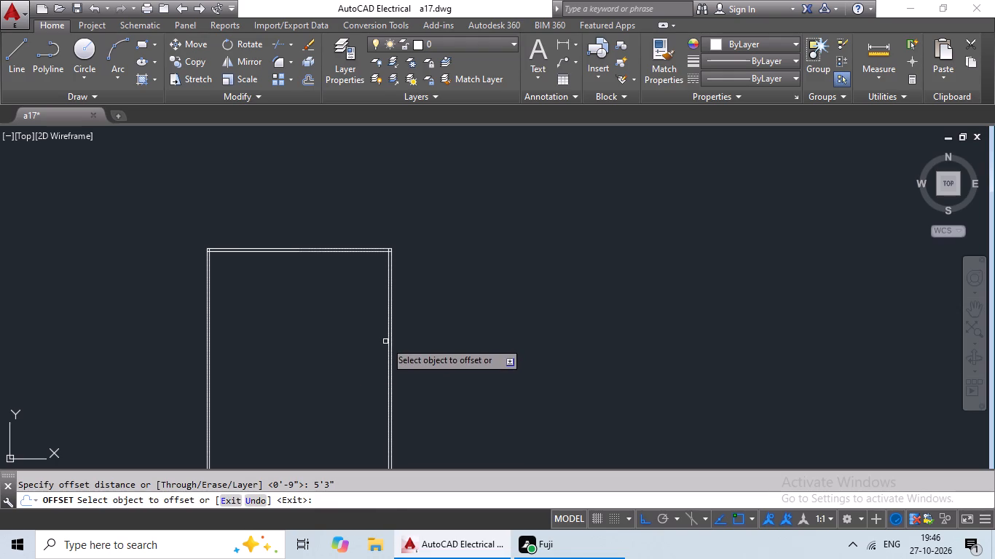
drag(387, 341, 361, 347)
click(349, 350)
middle_drag(355, 332, 414, 285)
key(Escape)
key(Escape)
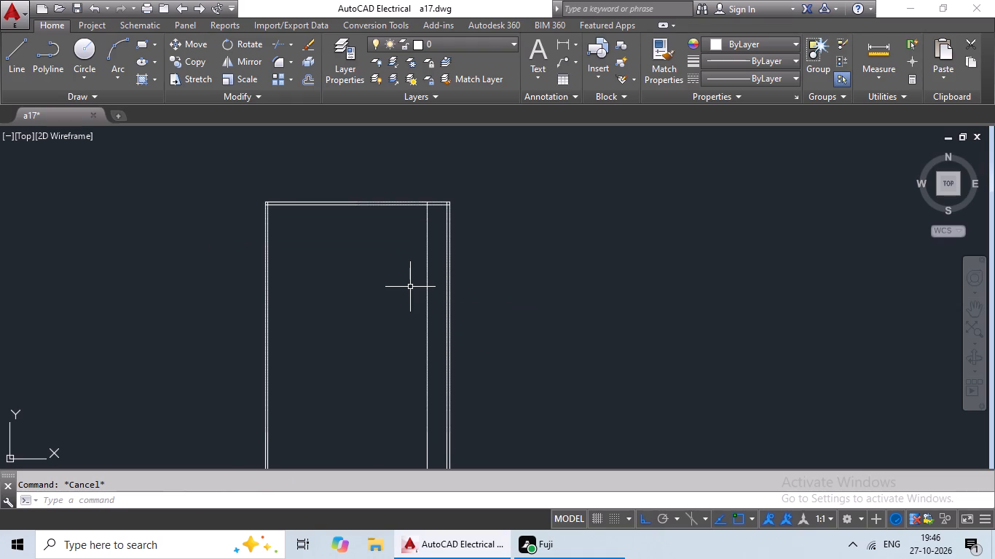
Offset the new vertical line near the right wall 6" to its left to form the partition wall thickness.
key(o)
key(Return)
key(6)
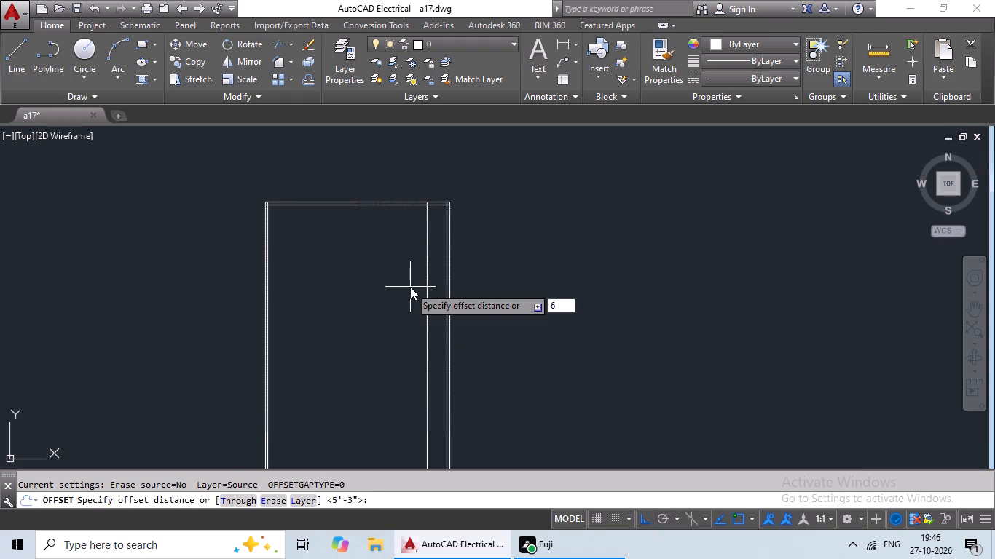
key(shift+quotedbl)
key(Return)
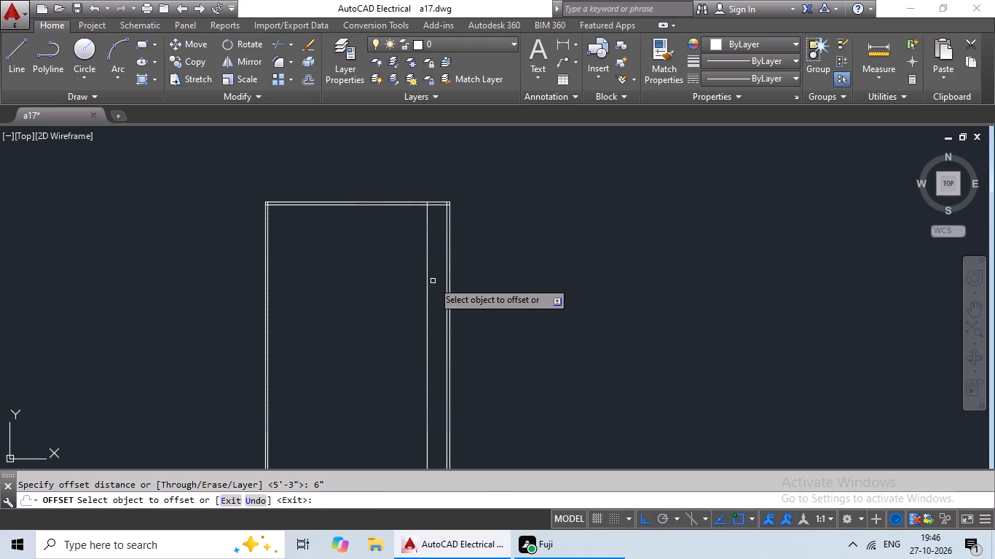
click(426, 288)
click(392, 296)
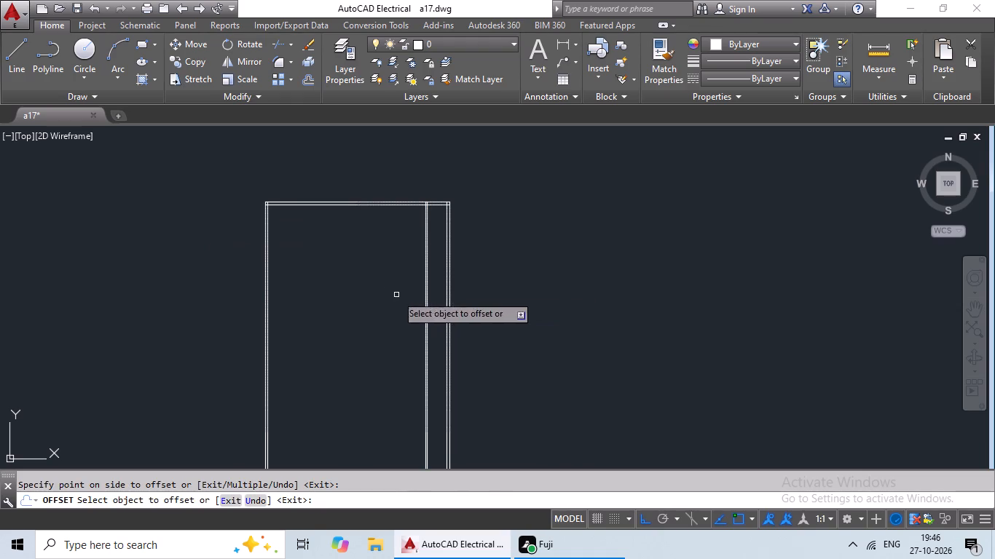
middle_drag(410, 282, 557, 253)
key(Escape)
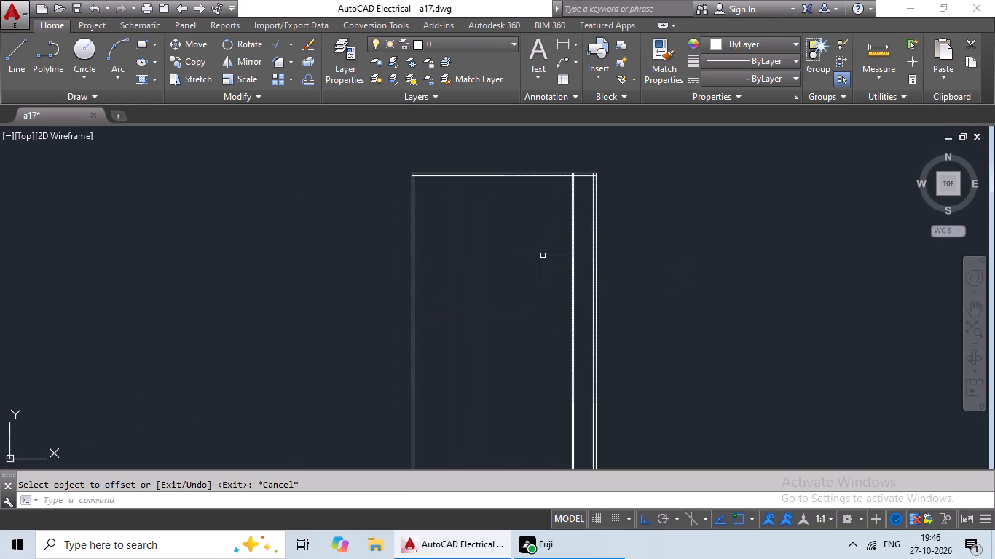
key(Escape)
key(Escape)
Offset the inner line of the left outer wall 1'5" toward the inside of the plan.
key(o)
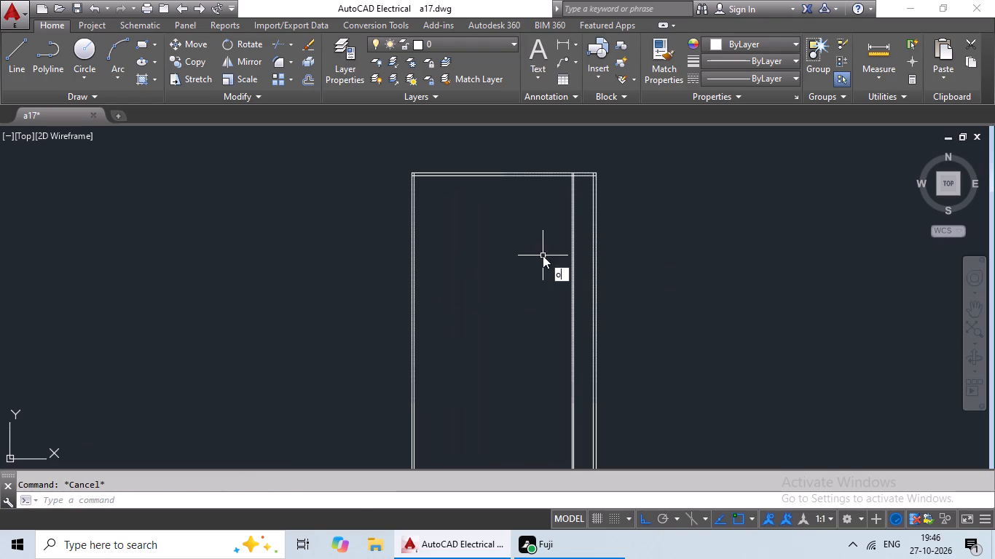
key(Return)
key(1)
text('5)
key(shift+quotedbl)
key(Return)
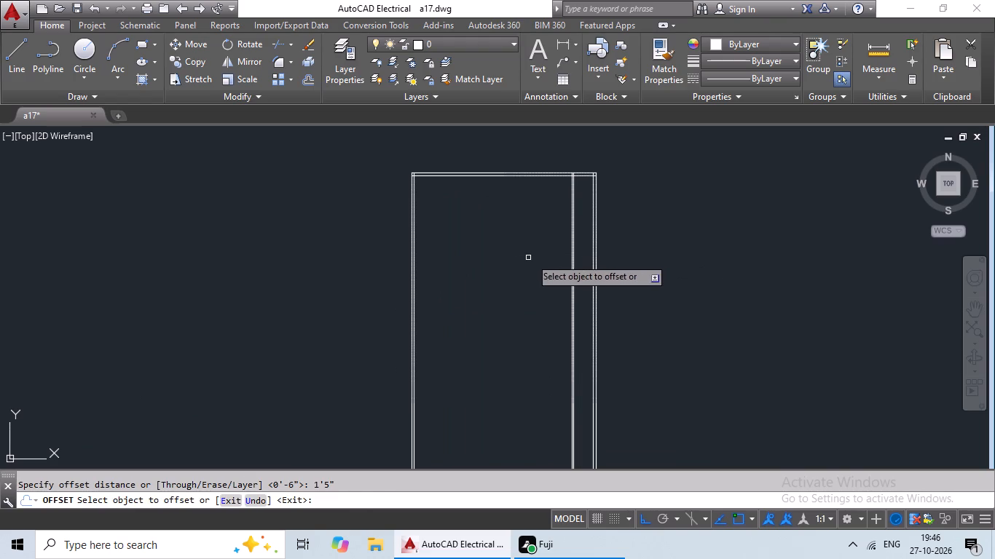
drag(414, 253, 433, 251)
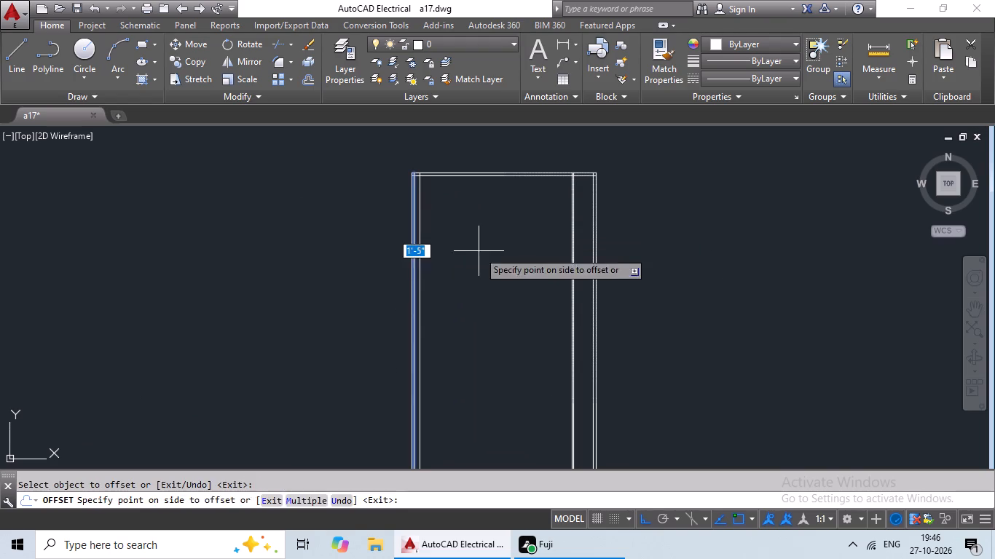
click(479, 250)
key(Escape)
key(Escape)
key(Escape)
Offset the new vertical line near the left wall 6" to its right to form the partition wall thickness.
key(o)
key(Return)
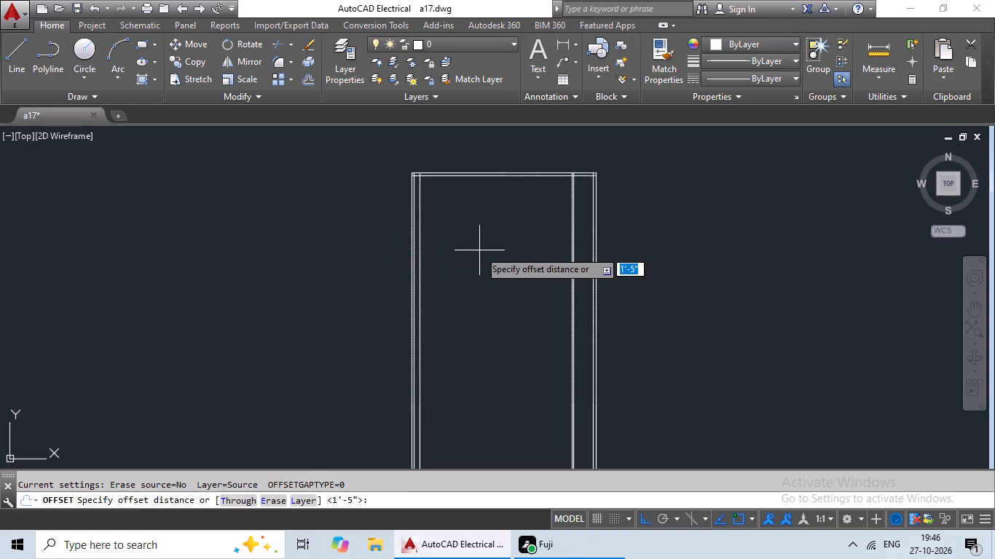
text(6")
key(Return)
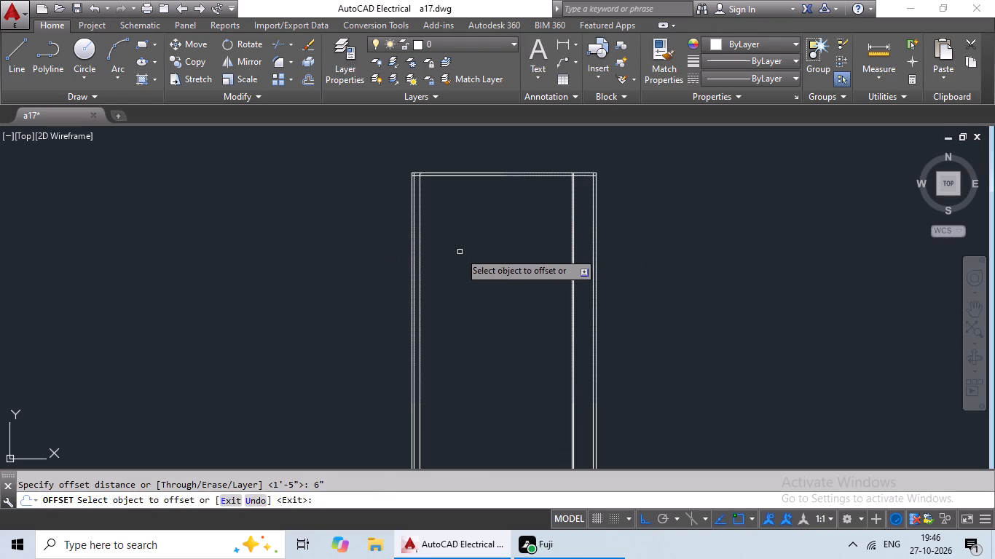
drag(420, 250, 435, 250)
click(457, 249)
middle_drag(460, 244, 413, 248)
key(Escape)
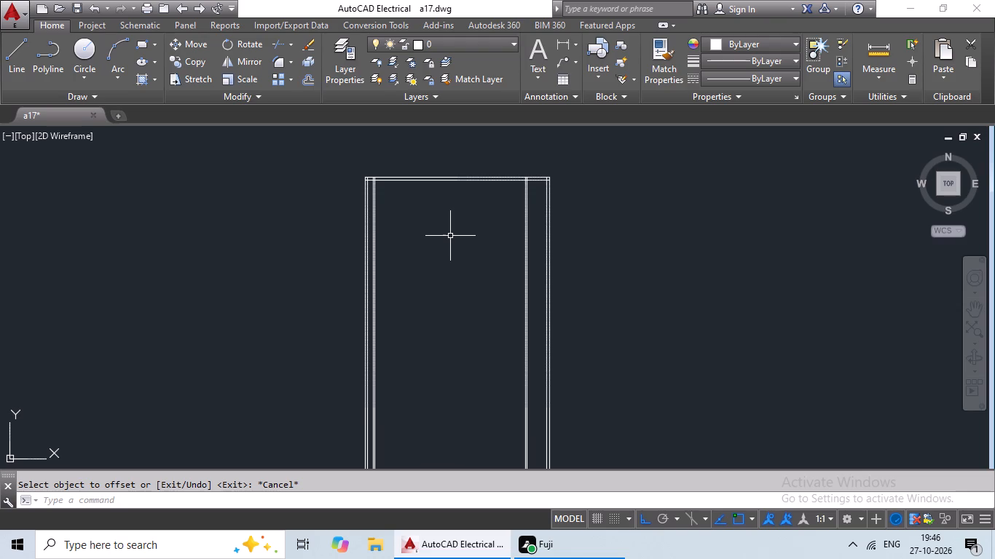
Offset the inner line of the top outer wall 1'5" downward into the plan.
key(o)
key(Return)
text(1'5)
key(shift+quotedbl)
key(Return)
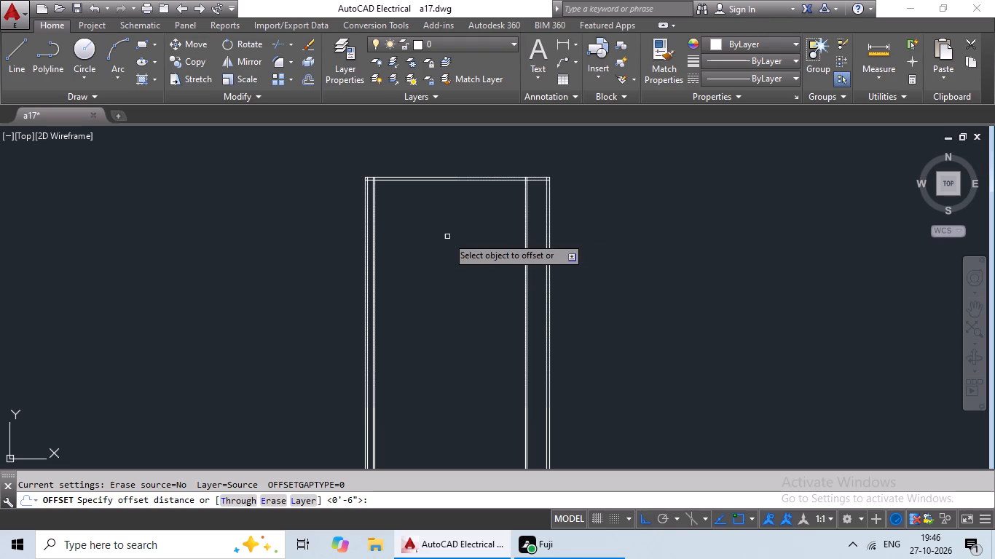
click(485, 182)
click(478, 206)
key(Escape)
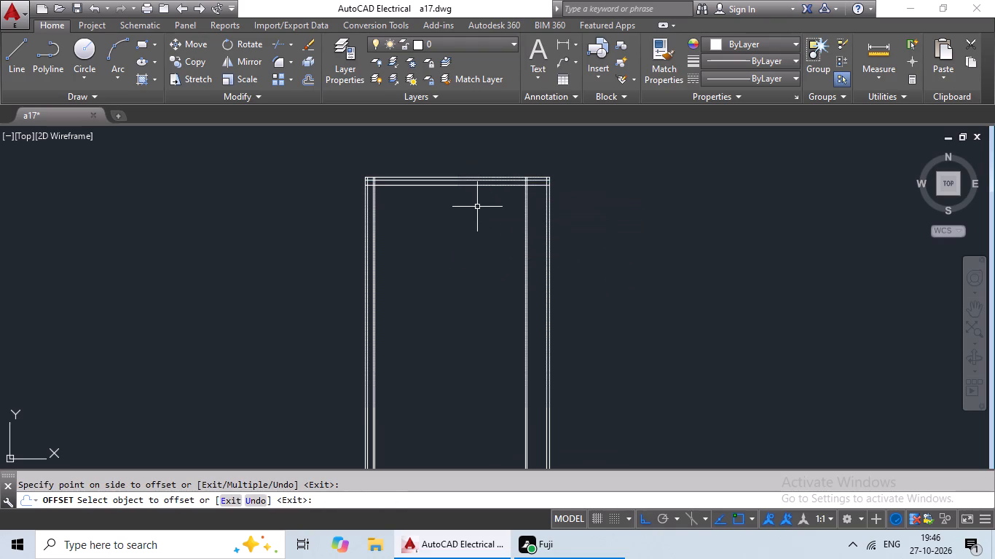
key(Escape)
Offset the new horizontal line below the top wall 6" downward to form the partition wall thickness.
key(o)
key(Return)
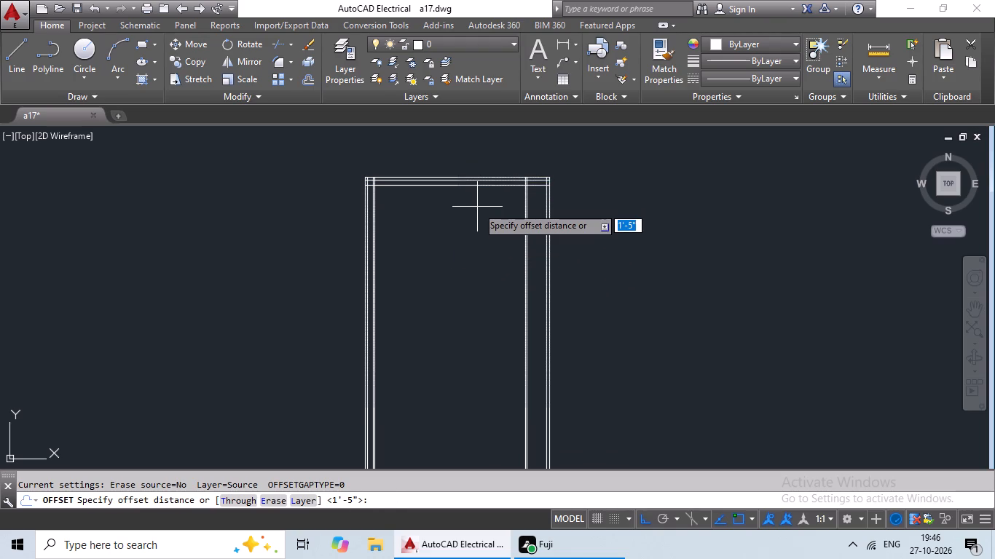
text(6")
key(Return)
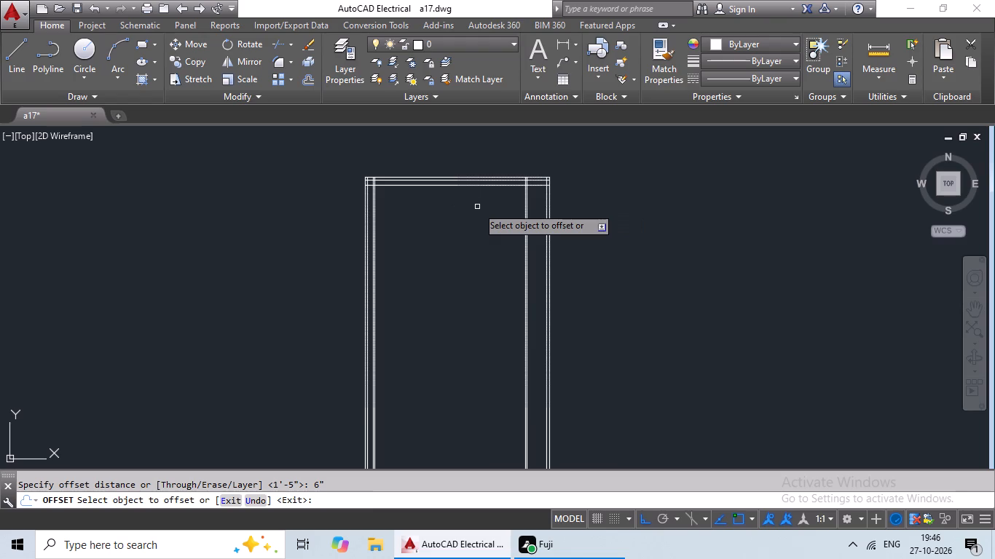
scroll(471, 178, up, 4)
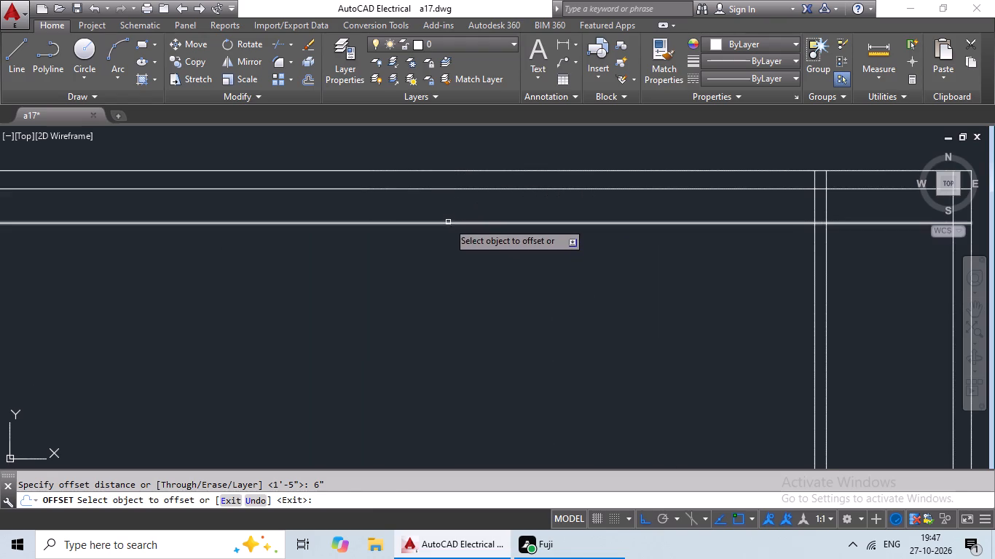
click(448, 223)
drag(451, 250, 456, 269)
middle_drag(484, 253, 505, 218)
scroll(508, 215, down, 3)
middle_drag(504, 226, 511, 205)
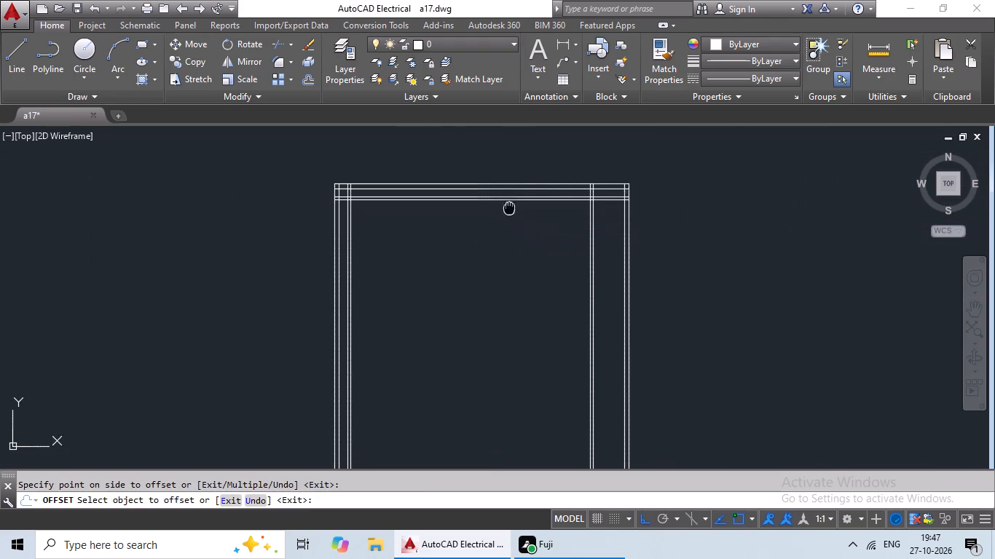
middle_drag(511, 205, 515, 194)
scroll(509, 214, down, 1)
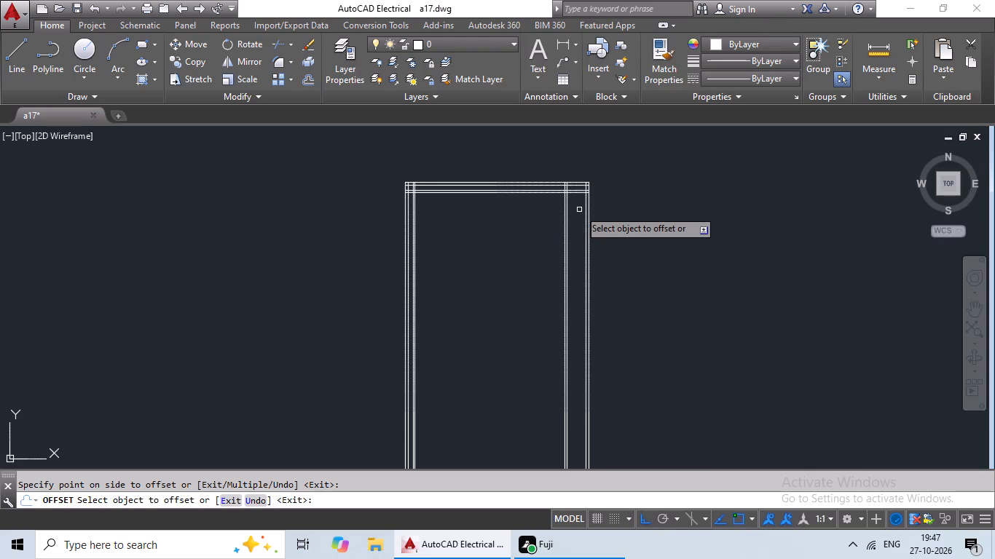
key(Escape)
Offset the inner line of the bottom outer wall 1'5" upward into the plan.
key(o)
key(Return)
text(1'5")
key(Return)
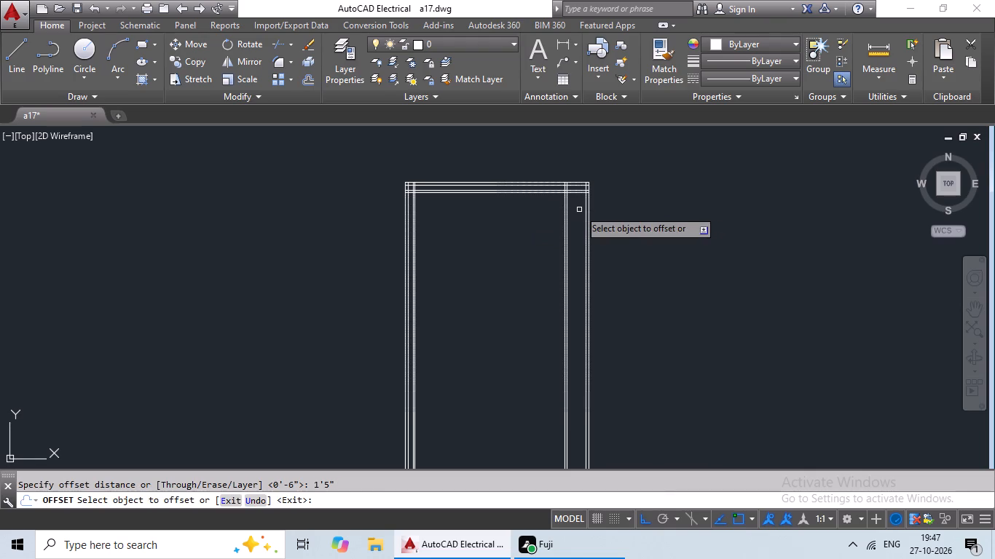
middle_drag(492, 226, 516, 119)
scroll(507, 148, down, 2)
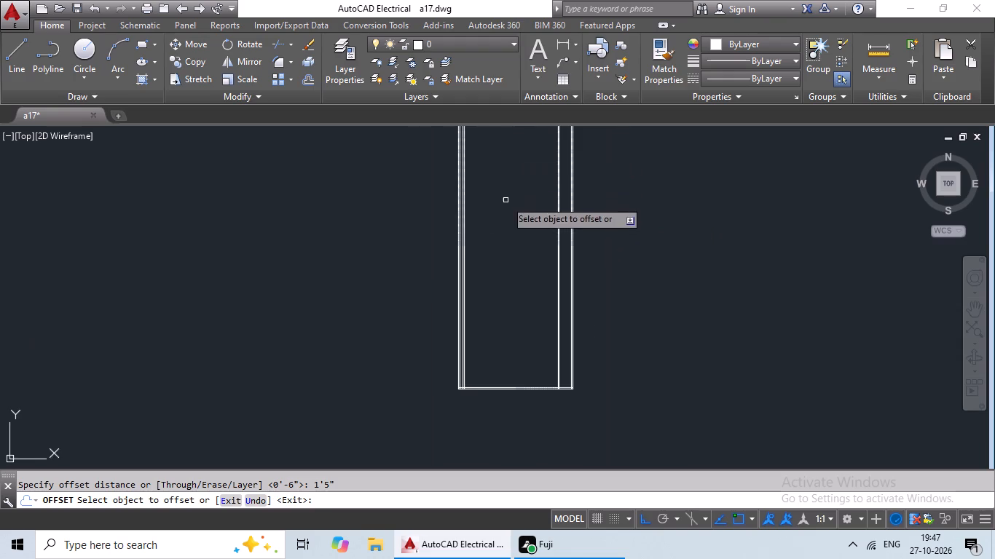
middle_drag(506, 200, 374, 203)
scroll(373, 386, up, 3)
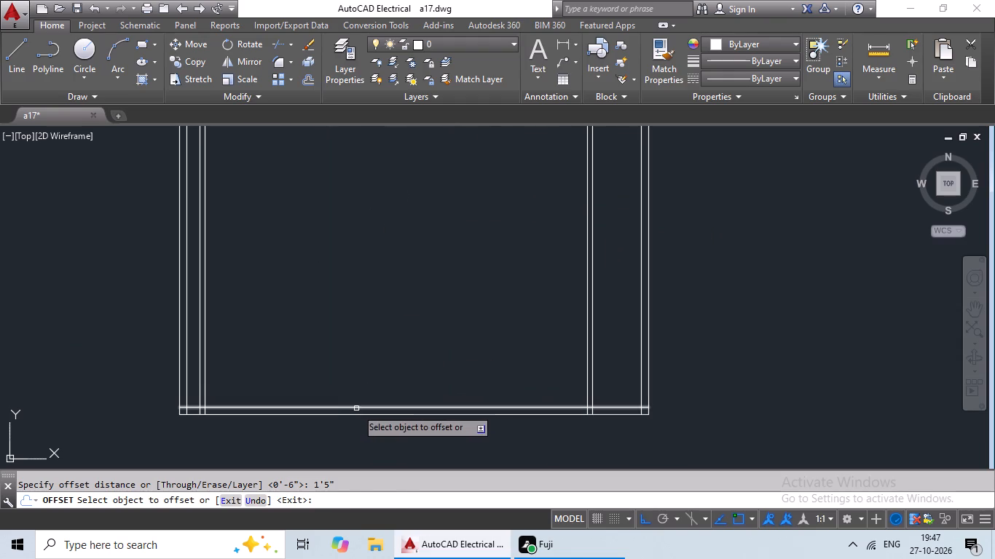
drag(356, 407, 360, 400)
click(399, 357)
middle_drag(454, 317, 403, 364)
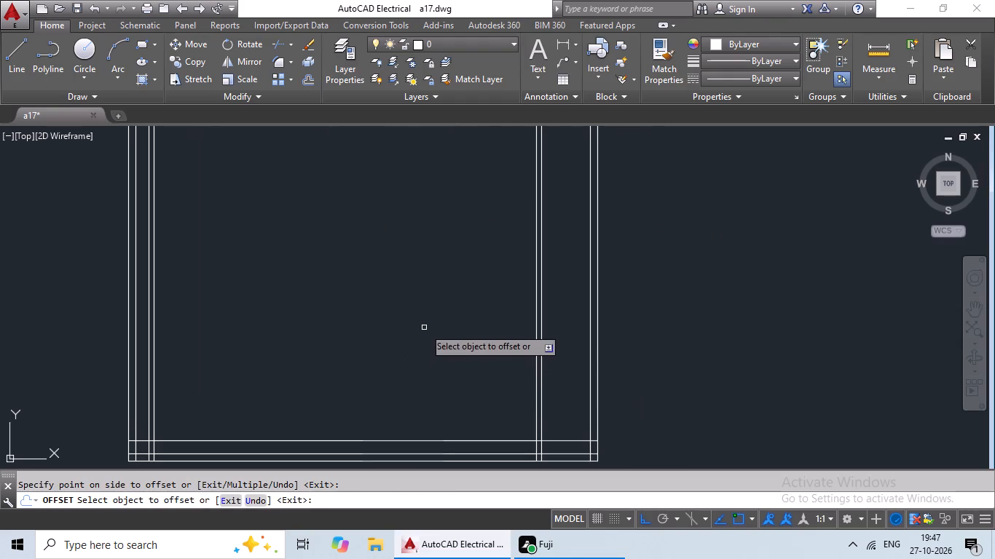
middle_drag(424, 327, 415, 342)
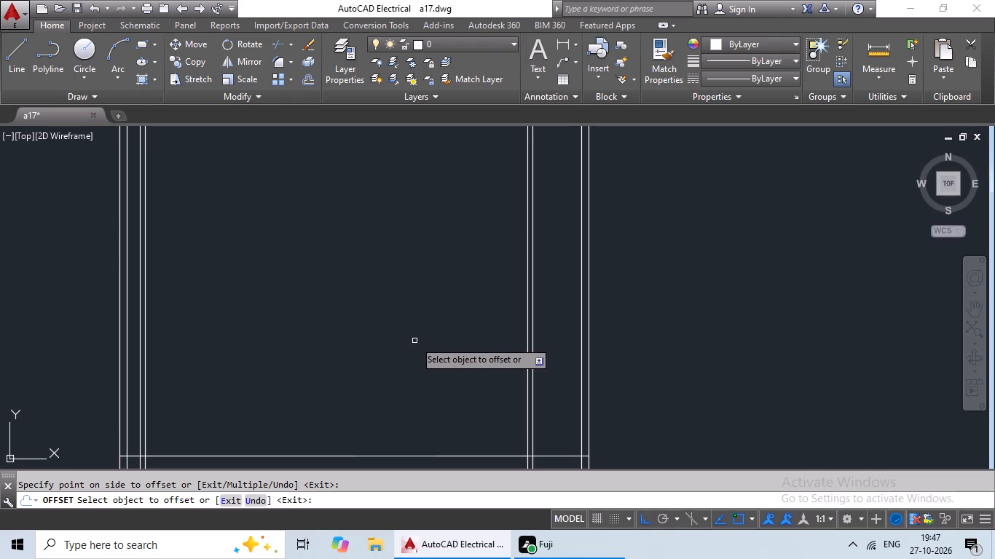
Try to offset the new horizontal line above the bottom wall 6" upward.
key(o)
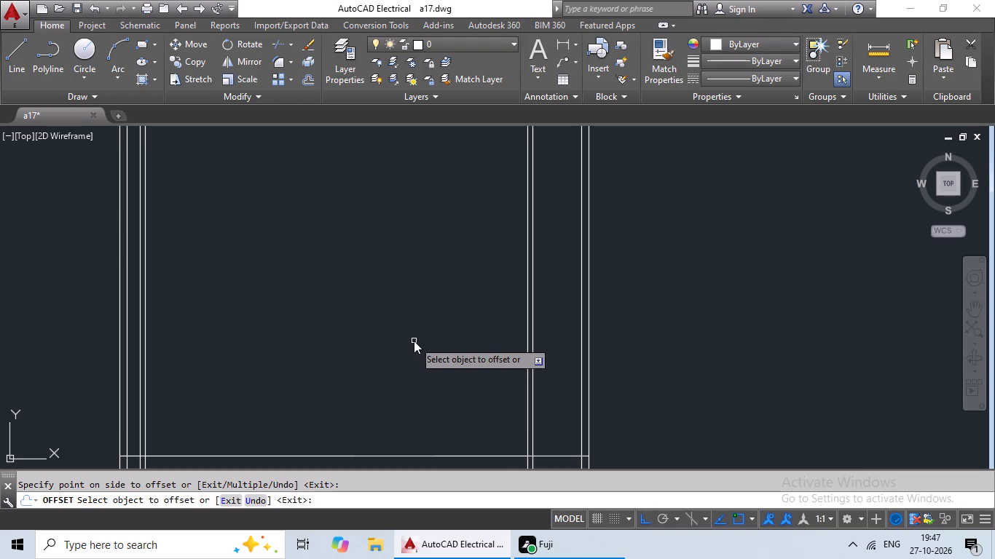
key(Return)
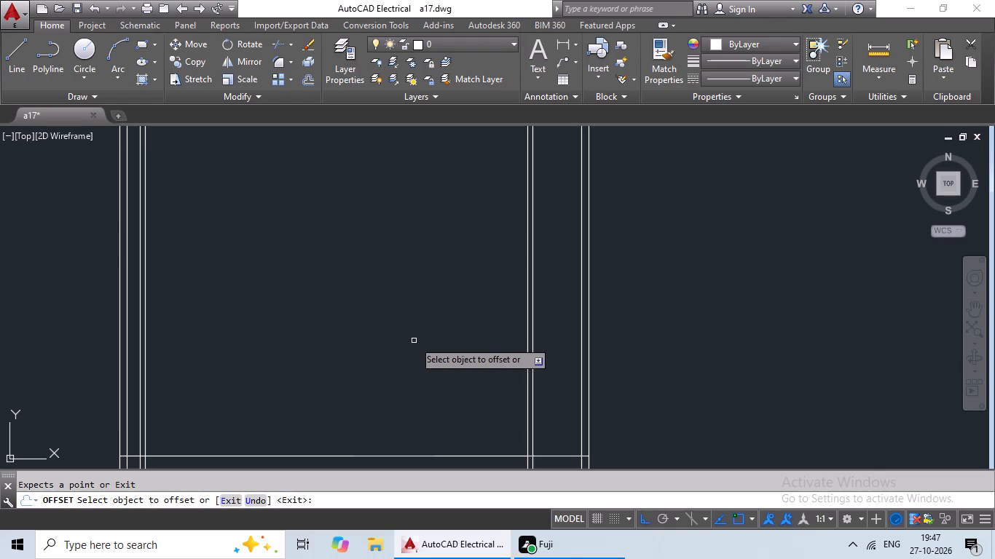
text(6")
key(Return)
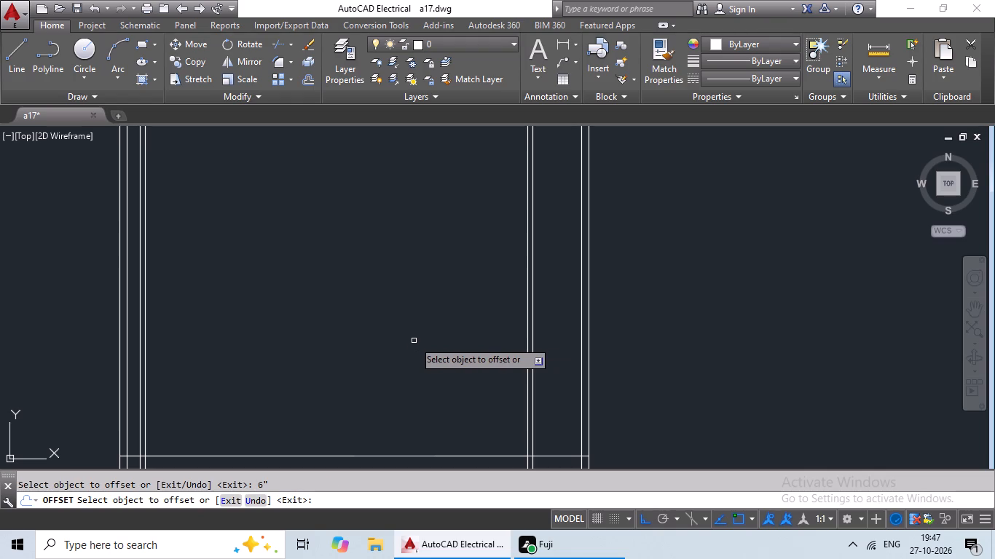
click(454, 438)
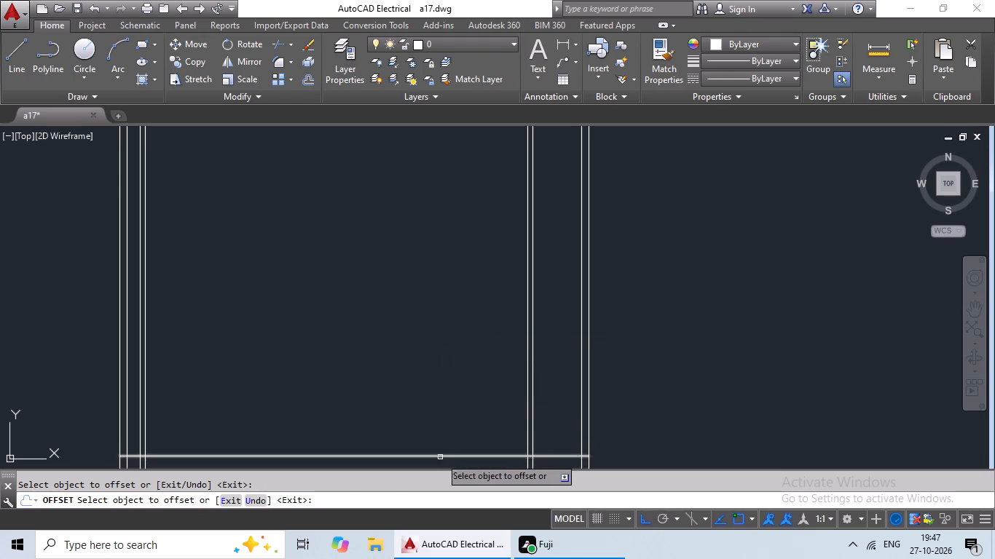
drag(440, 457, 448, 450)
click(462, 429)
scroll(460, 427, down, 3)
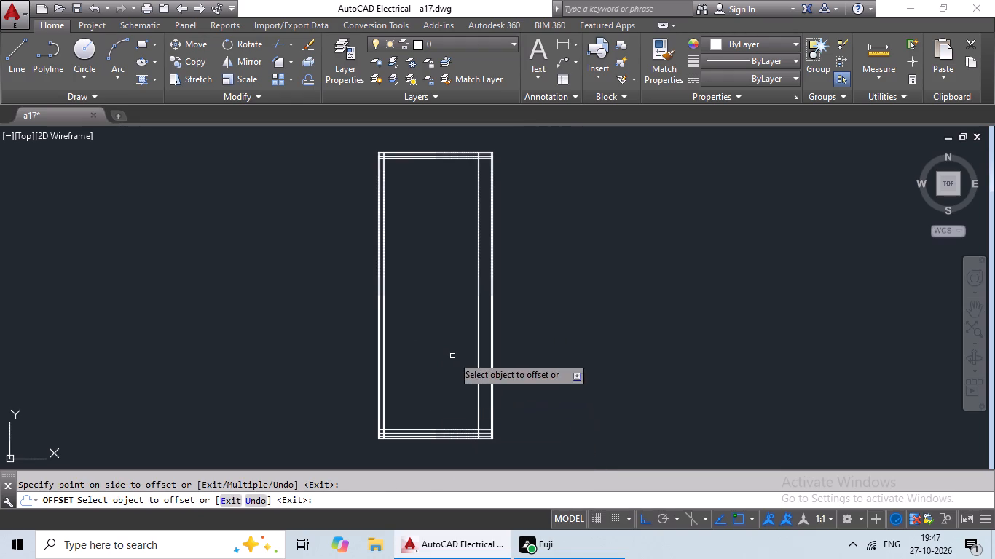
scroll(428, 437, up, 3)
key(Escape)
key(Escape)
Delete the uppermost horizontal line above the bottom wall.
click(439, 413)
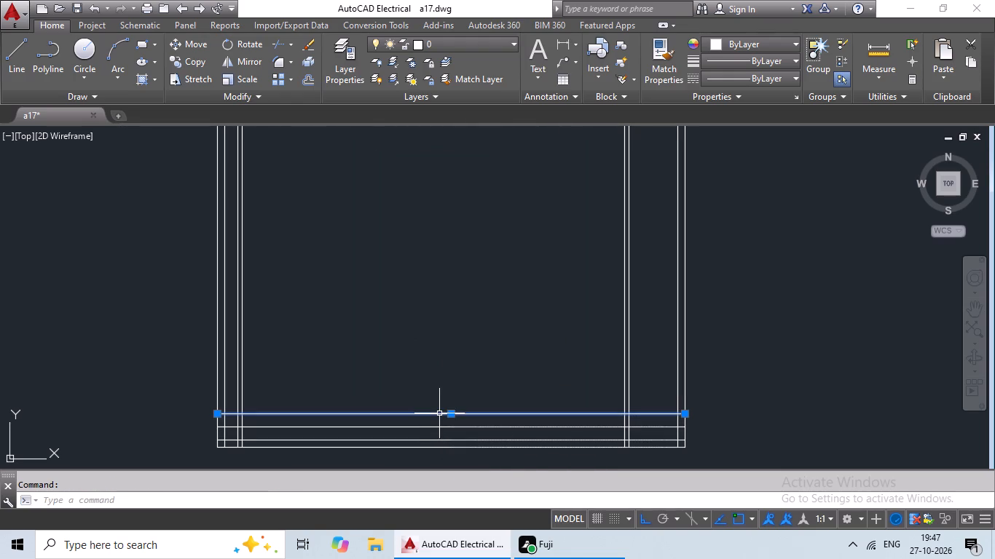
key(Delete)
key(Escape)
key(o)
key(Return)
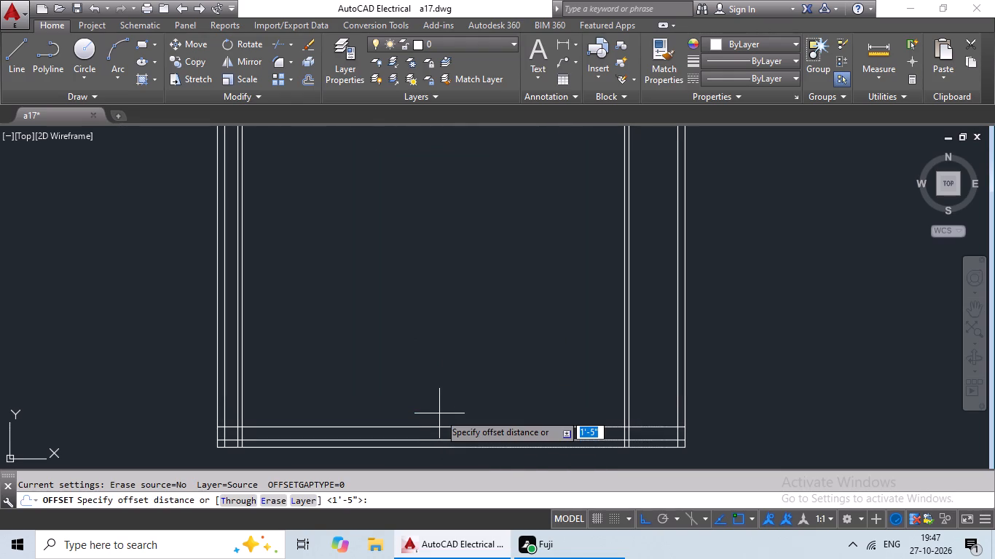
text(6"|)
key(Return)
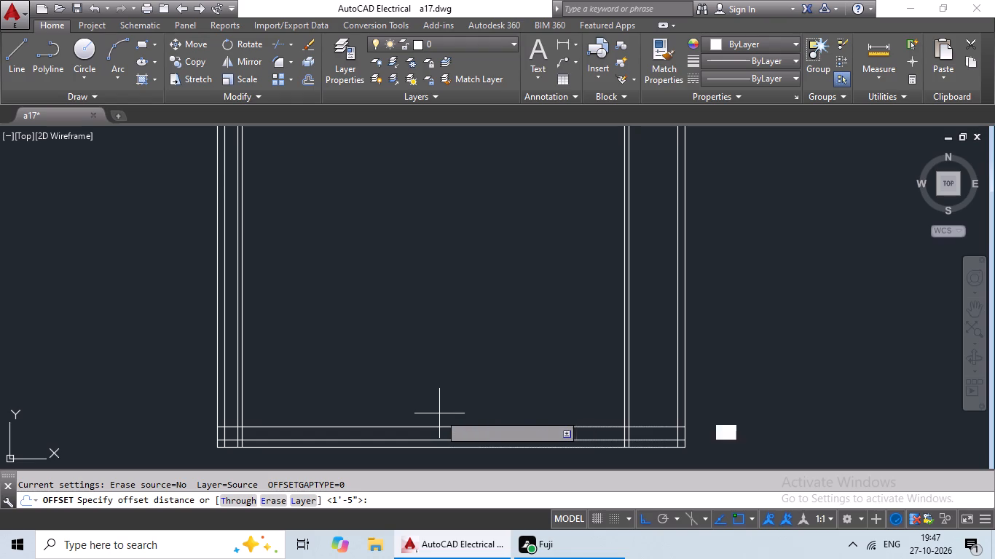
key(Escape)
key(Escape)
Offset the horizontal line above the bottom outer wall 6" upward to form the partition wall thickness.
key(o)
key(Return)
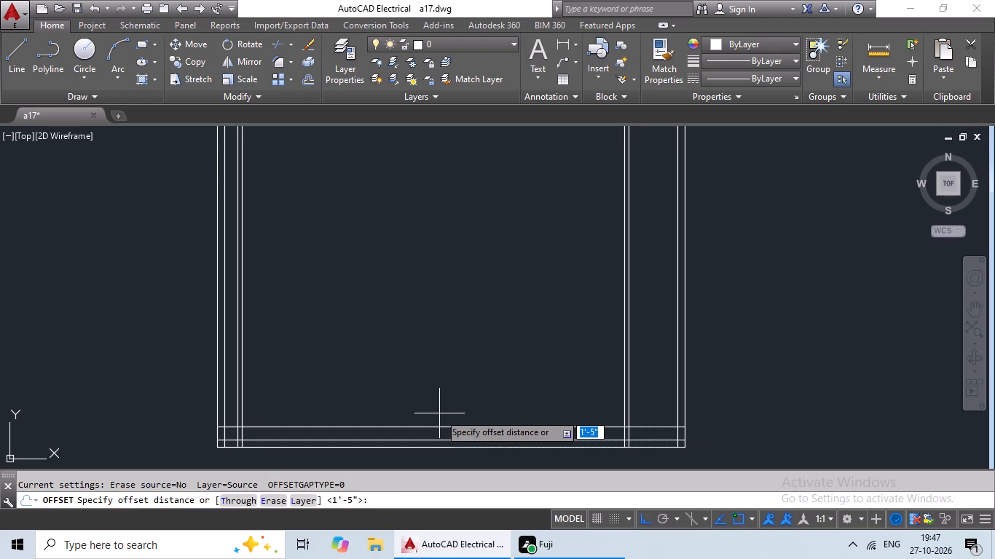
text(6")
key(Return)
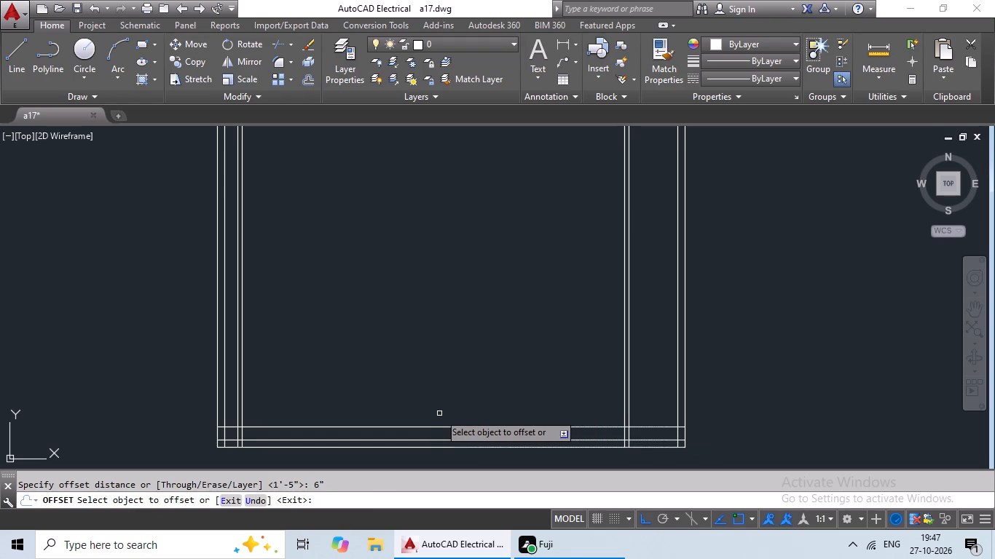
click(425, 427)
click(438, 403)
scroll(453, 384, down, 1)
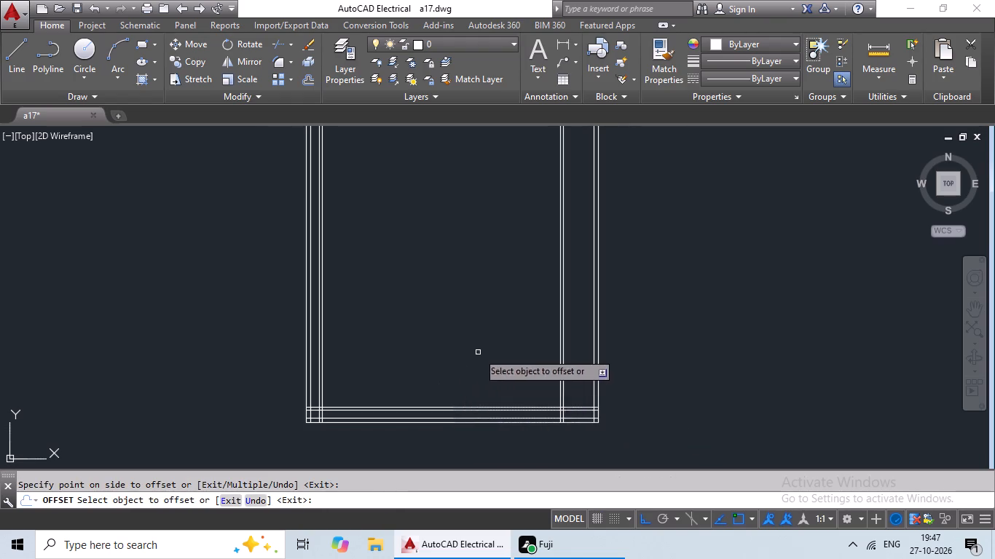
middle_drag(478, 352, 436, 411)
key(Escape)
key(Escape)
key(Escape)
key(Escape)
key(Escape)
key(Escape)
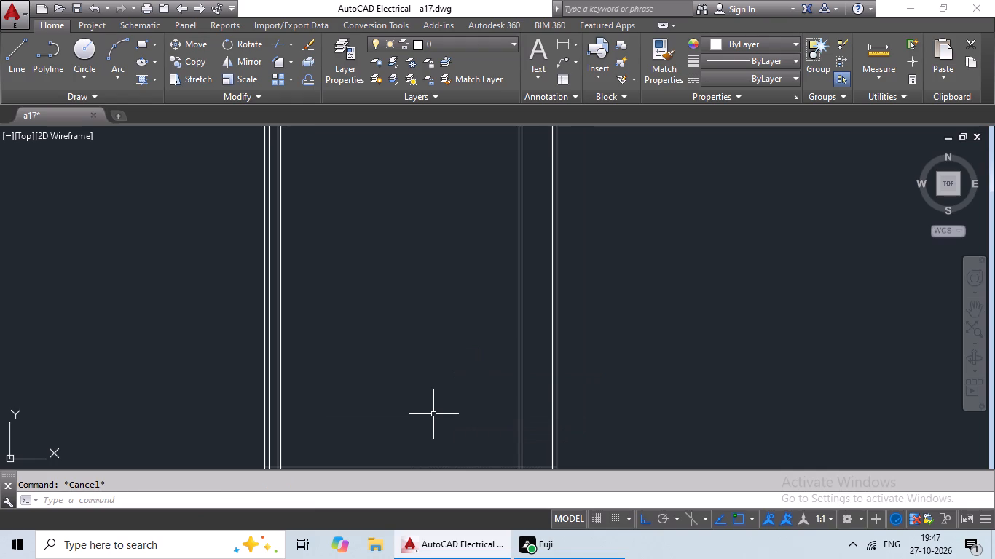
Offset the upper line of the bottom partition wall 7'5" upward into the plan.
key(o)
key(Return)
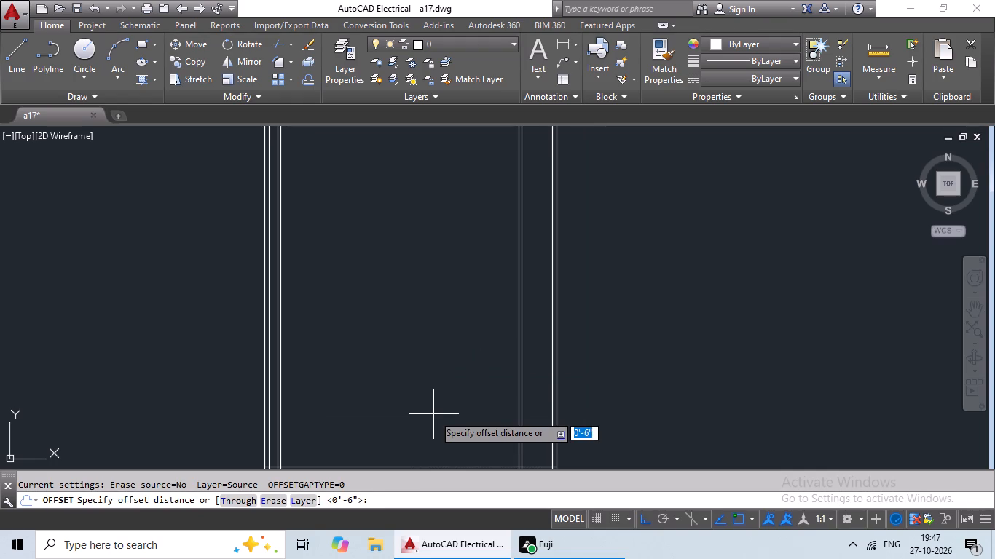
text(7'5)
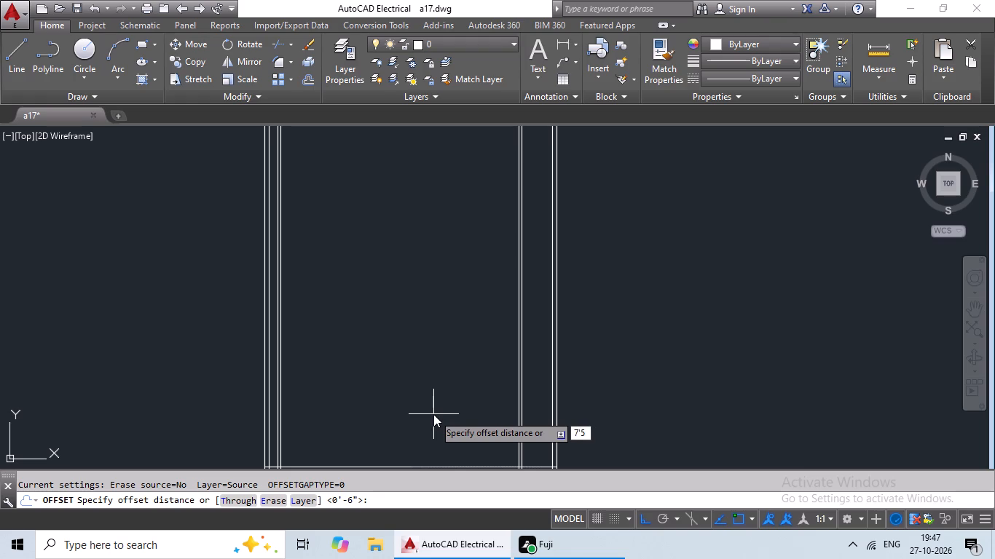
key(shift+quotedbl)
key(Return)
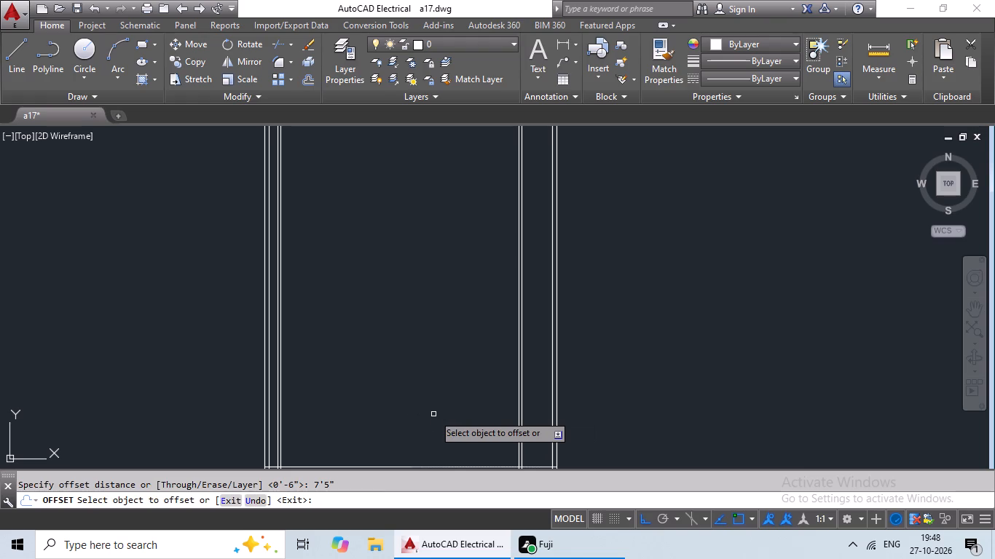
scroll(436, 410, down, 2)
scroll(431, 432, up, 4)
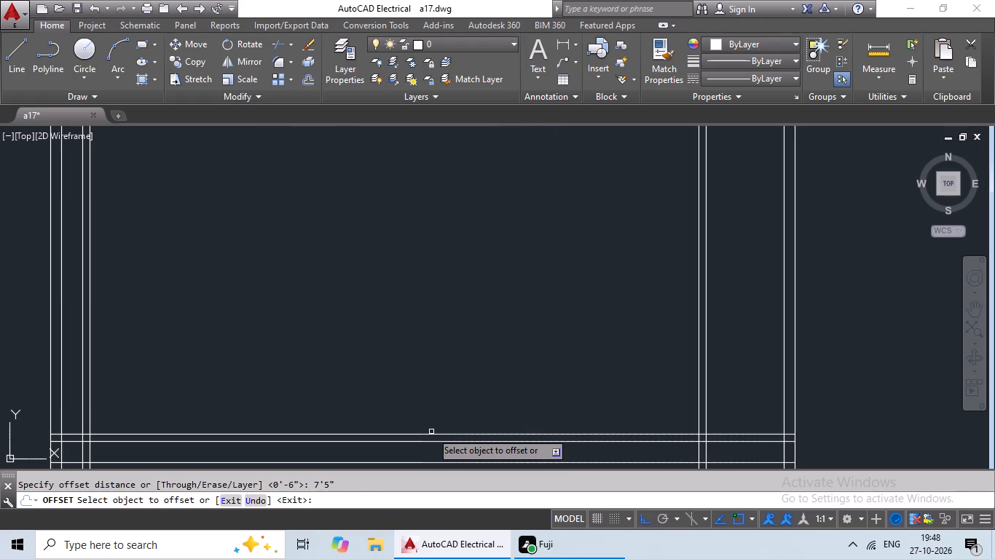
click(429, 434)
click(475, 323)
key(Escape)
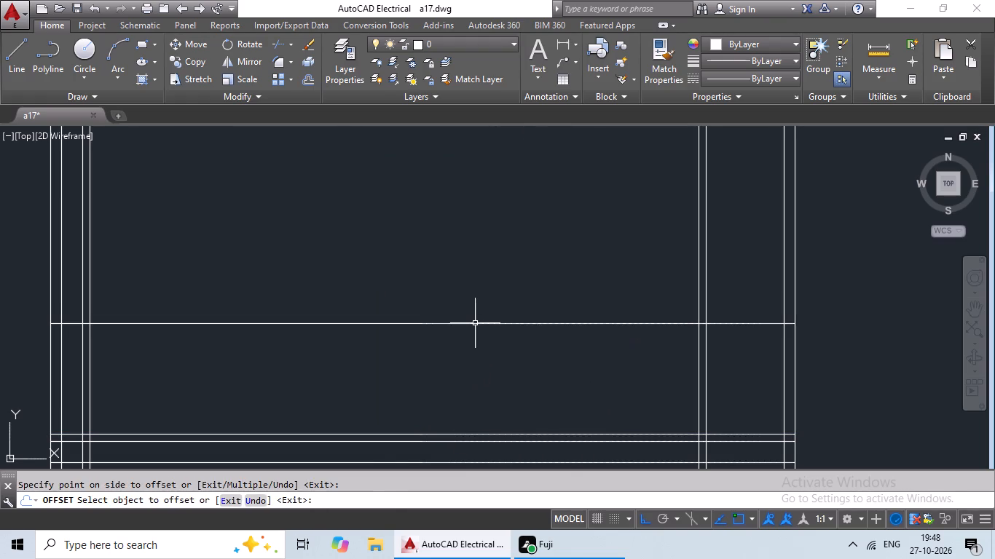
Offset the horizontal line above the bottom partition wall 6" upward to form the second horizontal partition wall.
key(Escape)
key(o)
key(Return)
key(6)
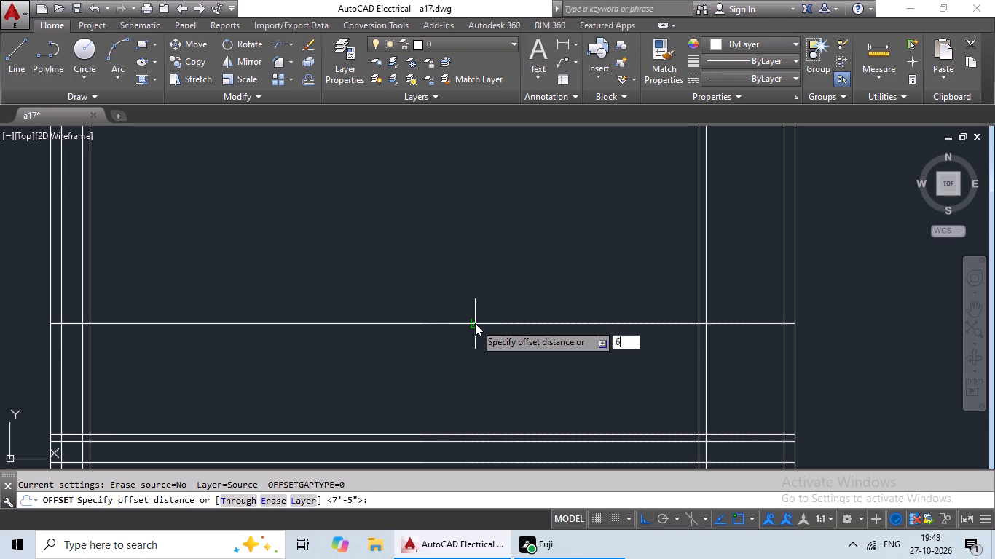
key(shift+quotedbl)
key(Return)
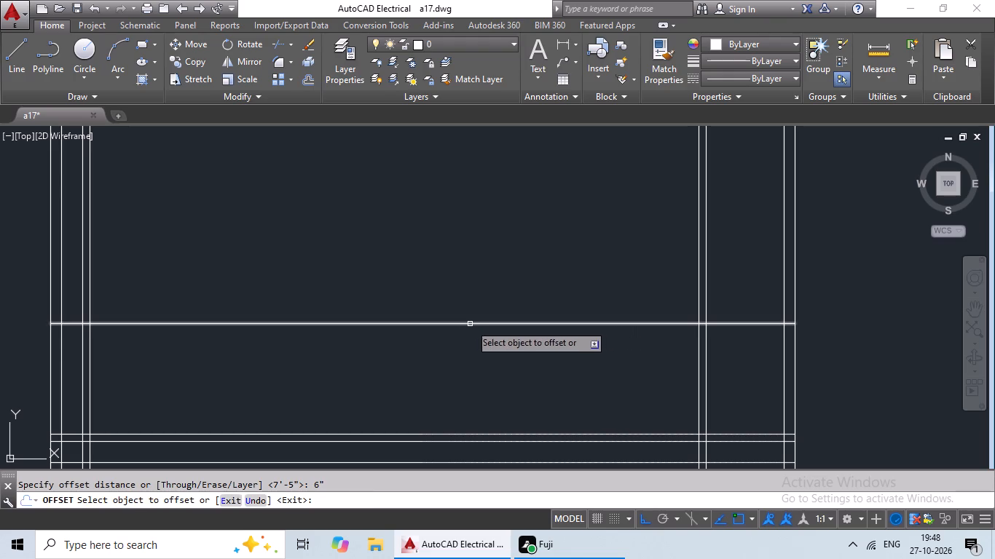
click(465, 323)
click(478, 308)
scroll(480, 301, down, 3)
middle_drag(503, 231, 448, 353)
scroll(454, 328, down, 2)
middle_drag(461, 320, 410, 392)
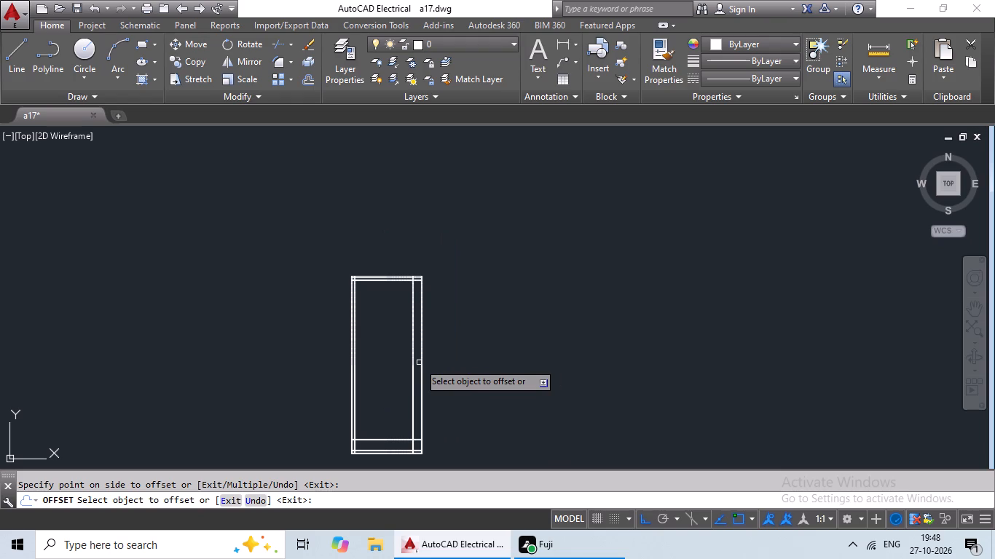
key(Escape)
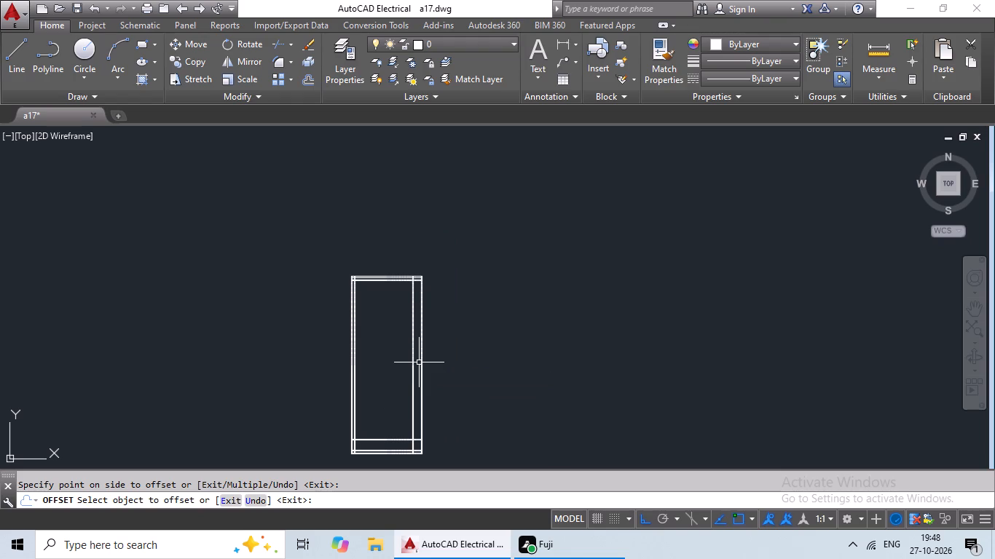
key(Escape)
key(Escape)
Offset the inner line of the left vertical partition wall 16' to the right.
key(o)
key(Return)
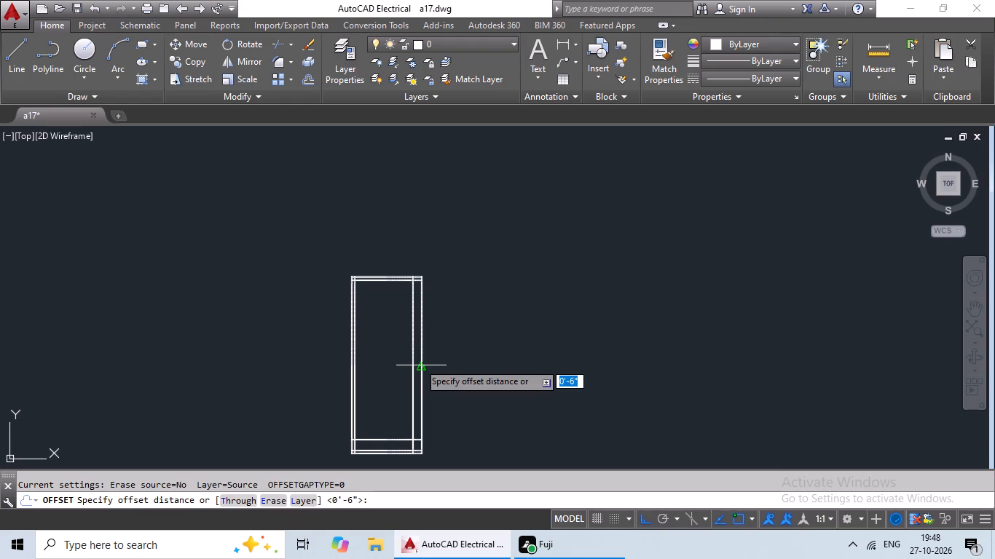
text(16')
key(Return)
scroll(362, 282, up, 2)
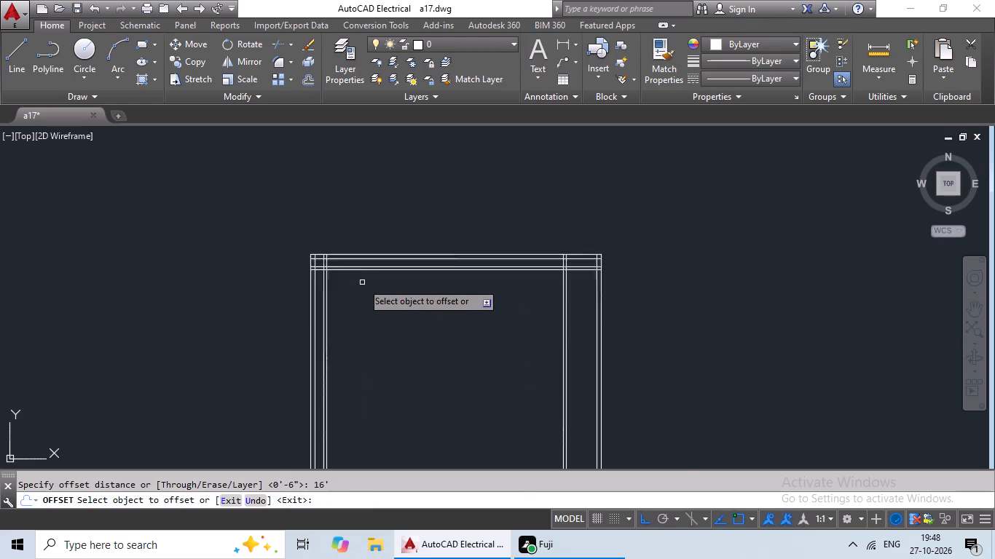
scroll(362, 282, up, 2)
drag(303, 293, 318, 296)
click(340, 297)
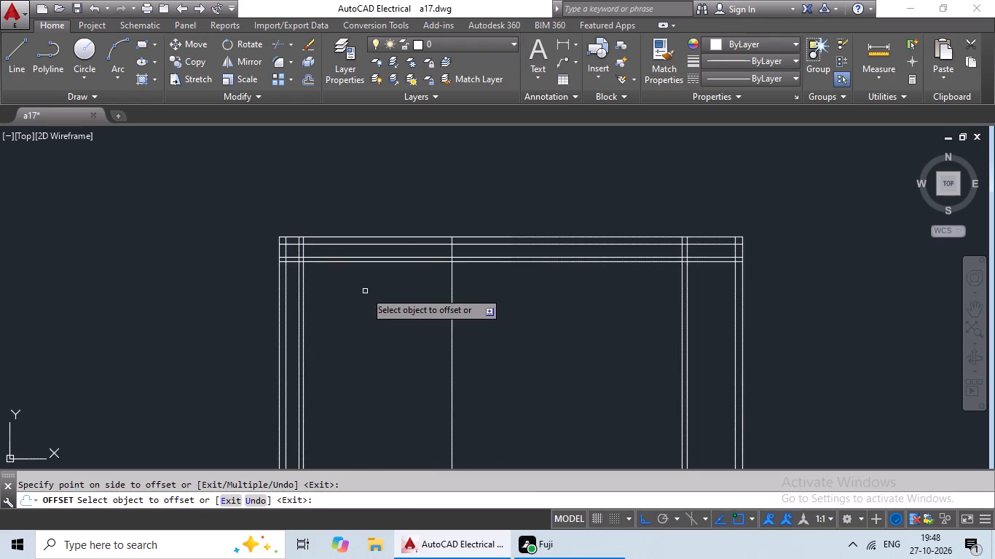
key(Escape)
key(Escape)
key(Escape)
Offset the new vertical line 6" to the right to give that partition wall its thickness.
key(o)
key(Return)
text(6")
key(Return)
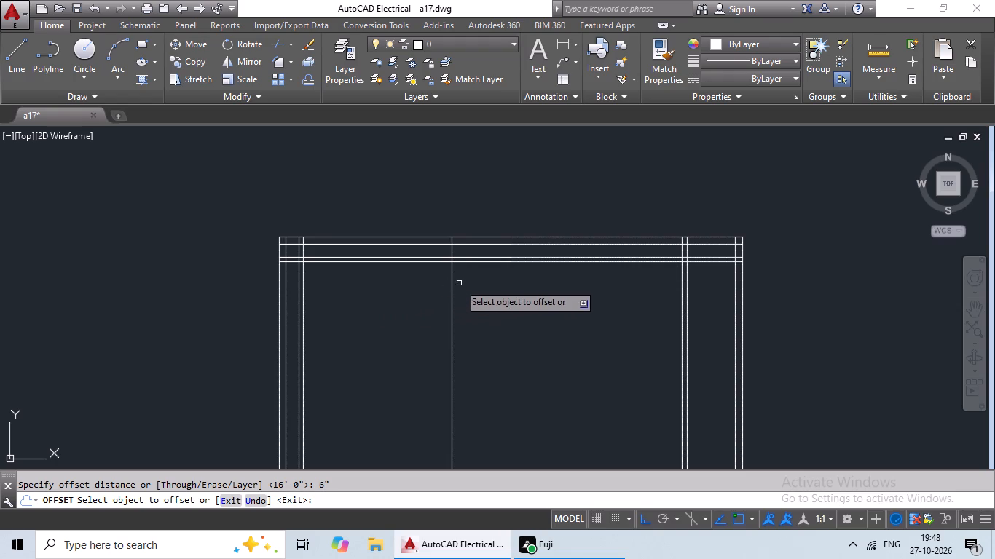
drag(452, 285, 463, 286)
click(468, 286)
key(Escape)
key(Escape)
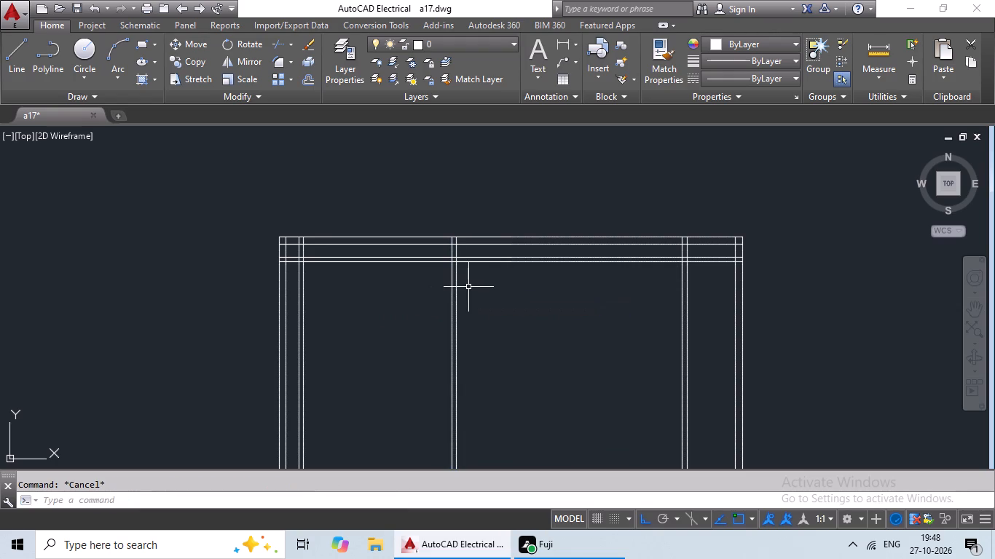
Offset the right-hand line of the new vertical partition wall 5' to the right.
key(o)
key(Return)
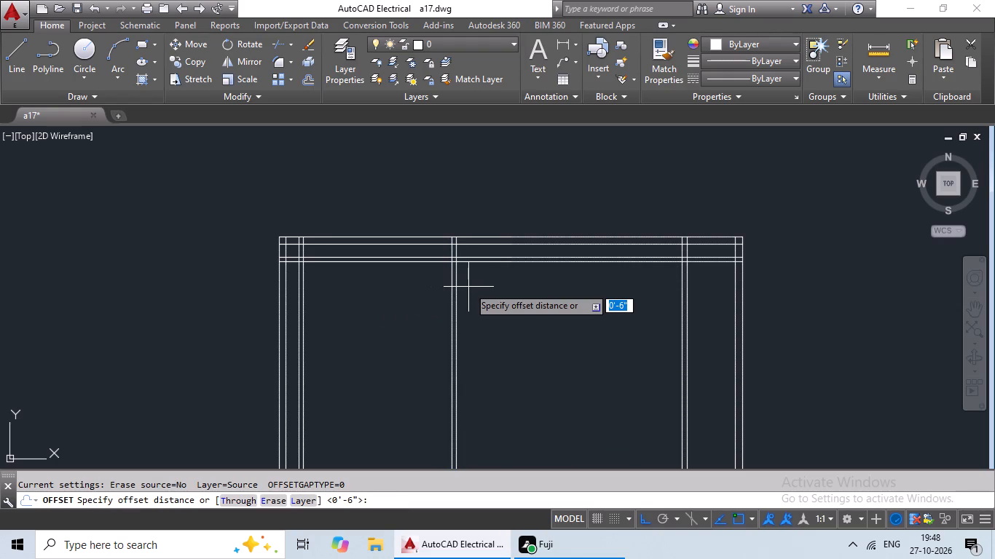
text(5')
key(Return)
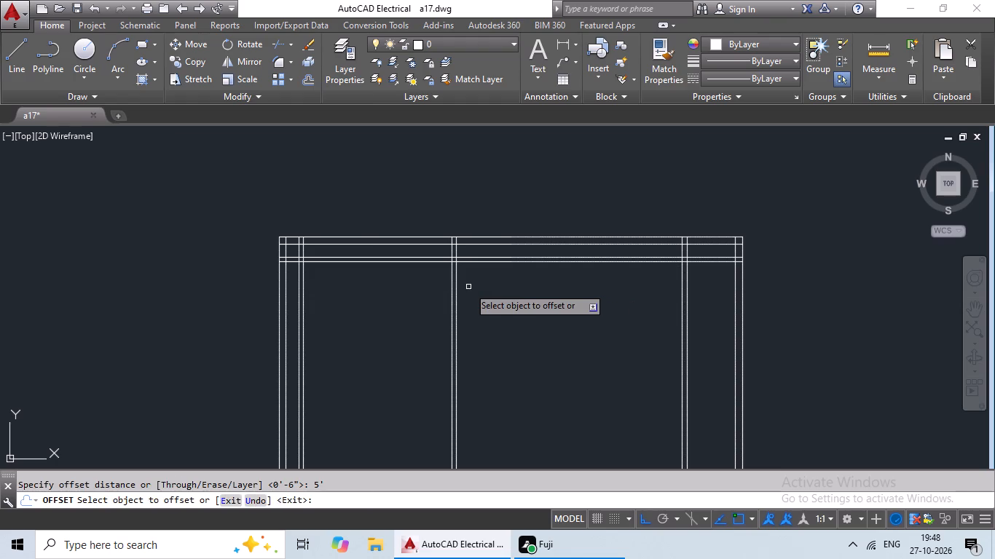
drag(456, 294, 457, 295)
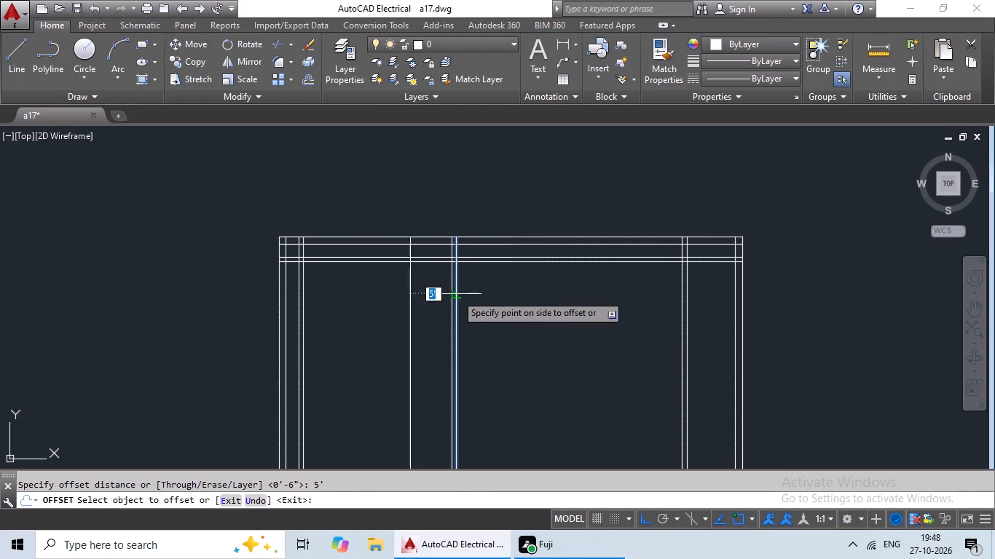
drag(457, 295, 476, 295)
click(479, 295)
key(Escape)
key(Escape)
Offset the newest vertical line 6" to the right to form the second middle partition wall.
key(o)
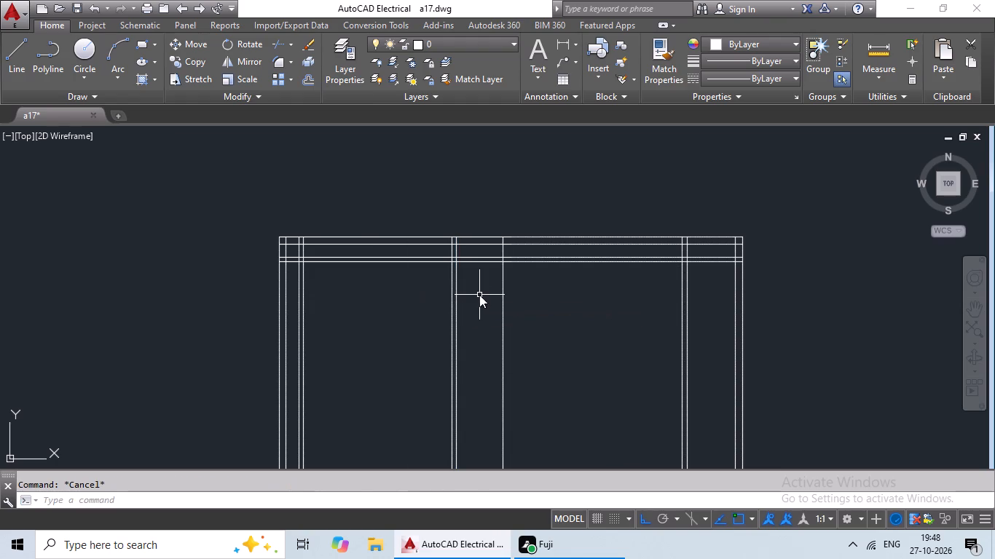
key(Return)
text(6")
key(Return)
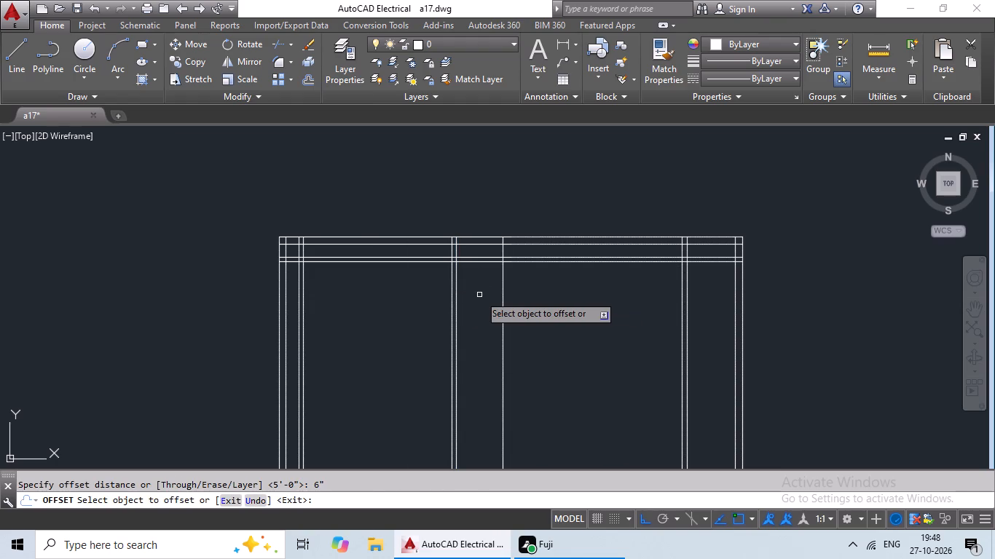
click(503, 274)
click(514, 274)
key(Escape)
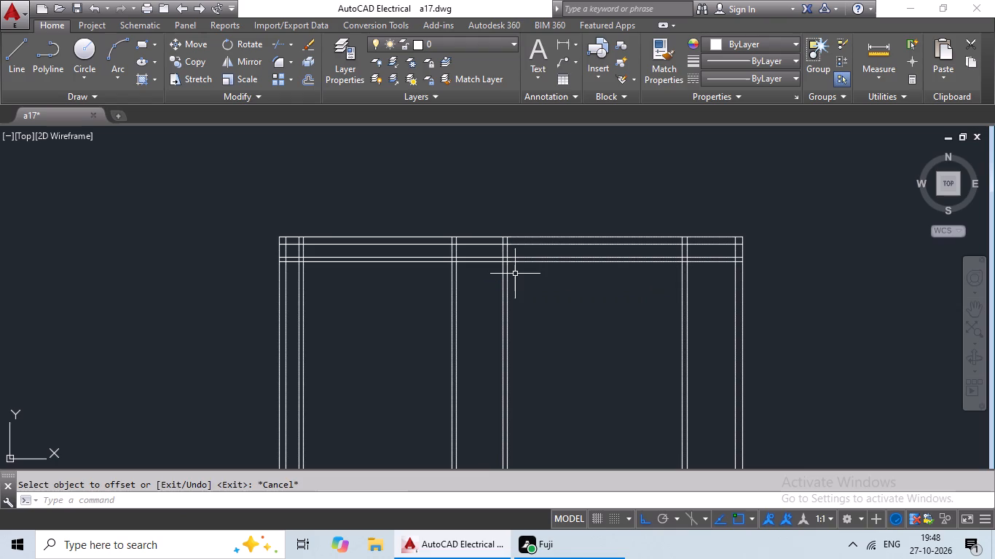
key(Escape)
Offset the right-hand line of the second middle partition wall 5' to the right.
key(o)
key(Return)
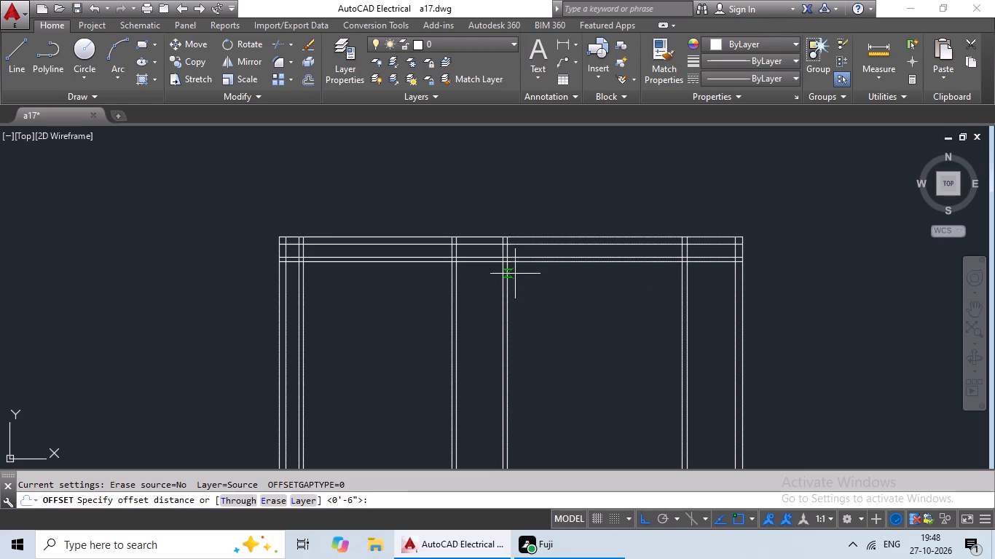
text(5')
key(Return)
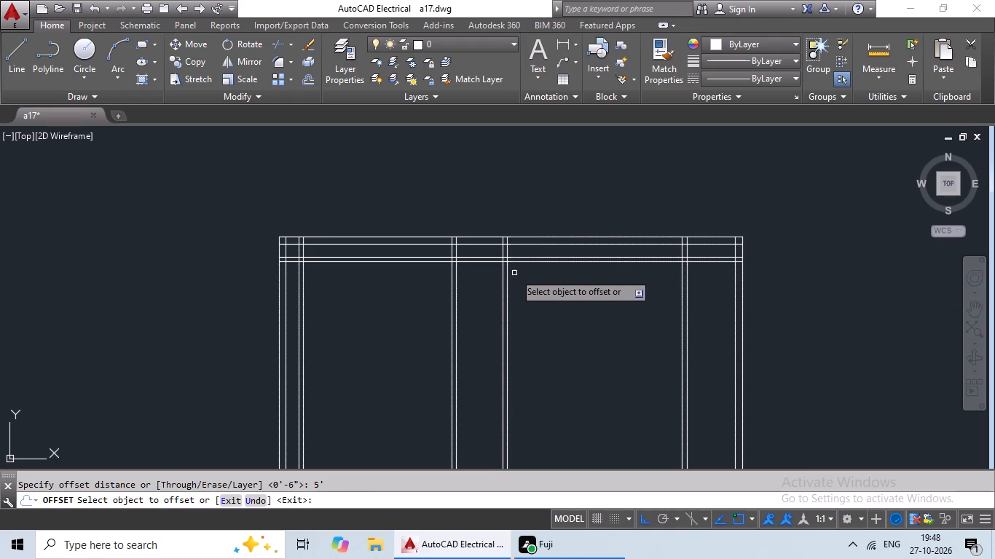
drag(508, 274, 547, 279)
click(597, 285)
key(Escape)
key(Escape)
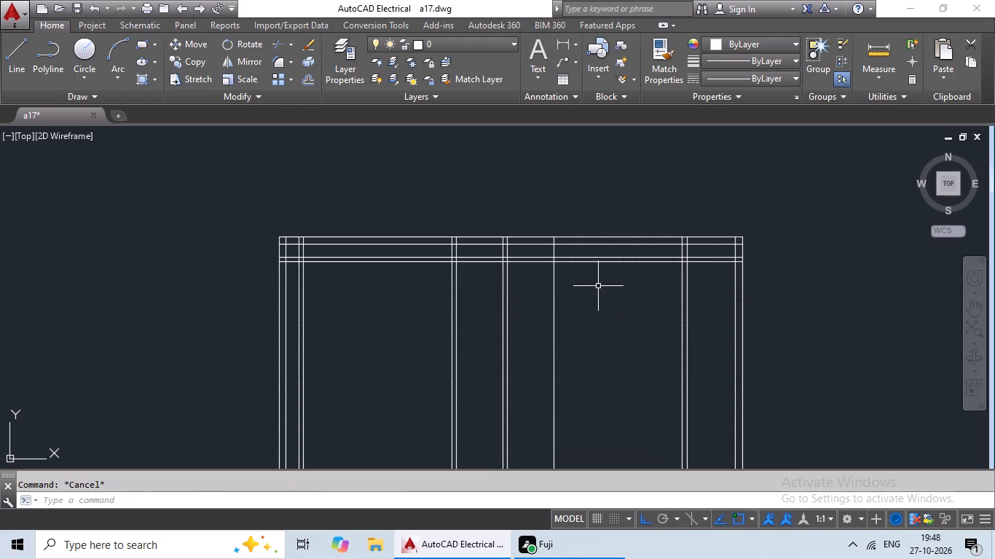
Offset the newest vertical line 6" to the right to form the third middle partition wall.
key(o)
key(Return)
text(6")
key(Return)
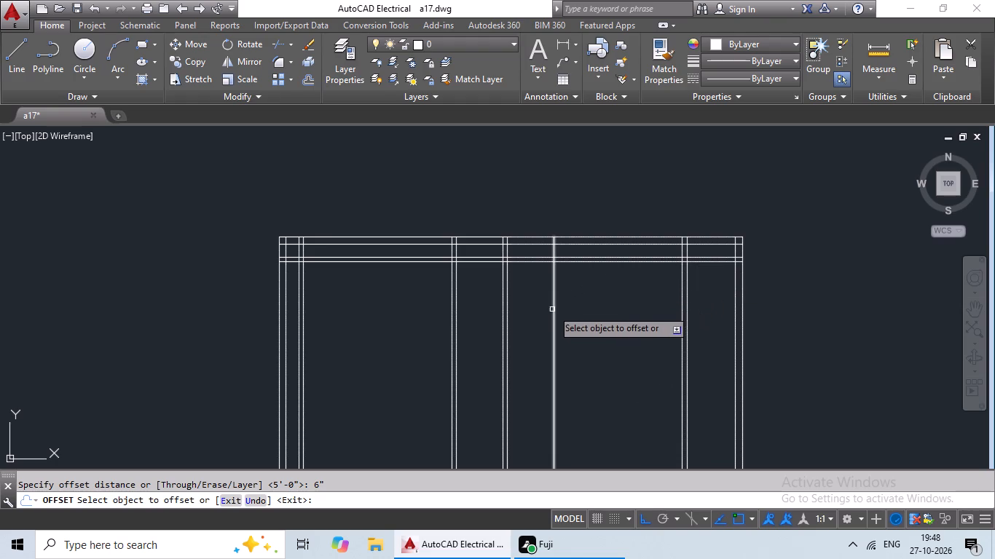
click(552, 309)
click(575, 309)
Measure the clear width between the third middle partition wall and the right partition wall with a linear dimension.
scroll(587, 293, down, 1)
middle_drag(586, 292, 533, 288)
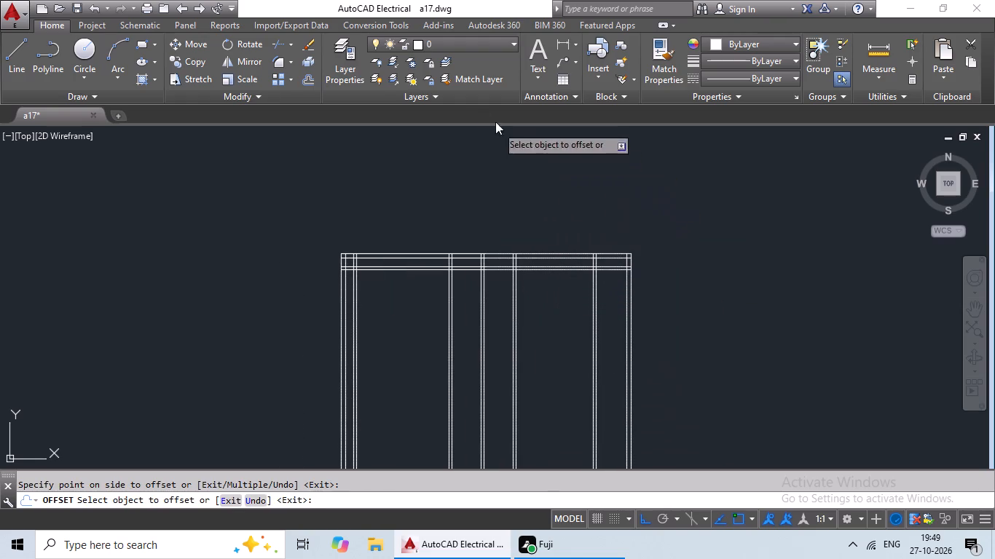
click(570, 44)
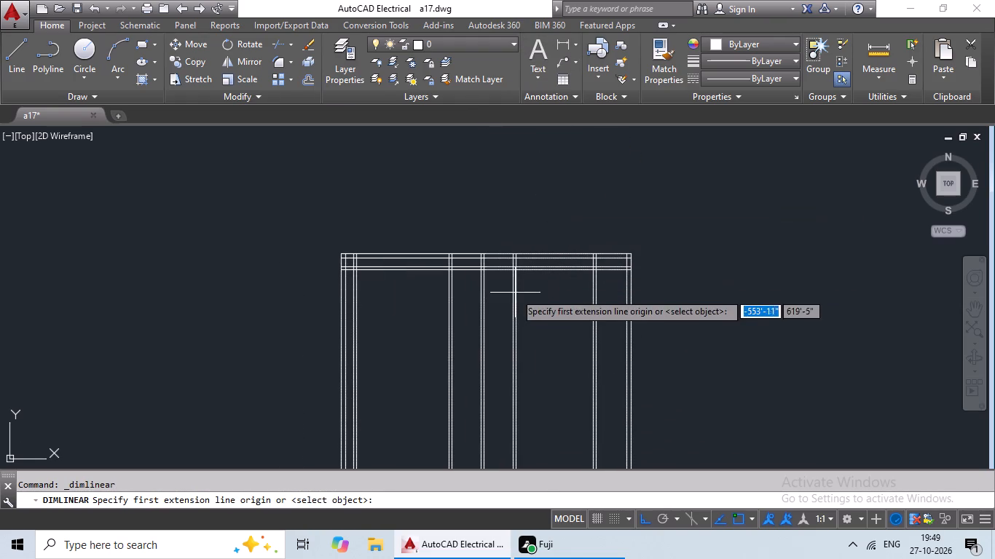
scroll(515, 277, up, 3)
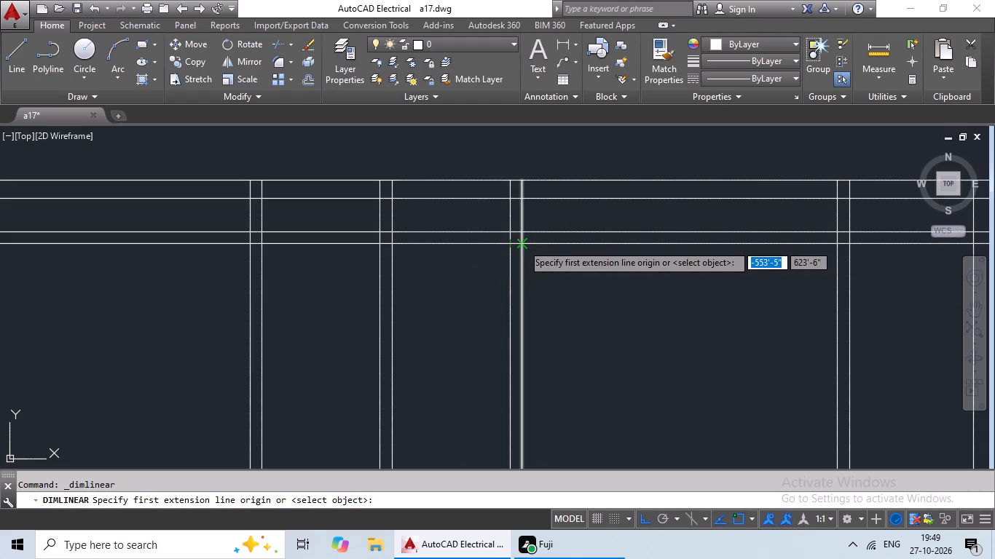
click(522, 243)
click(838, 242)
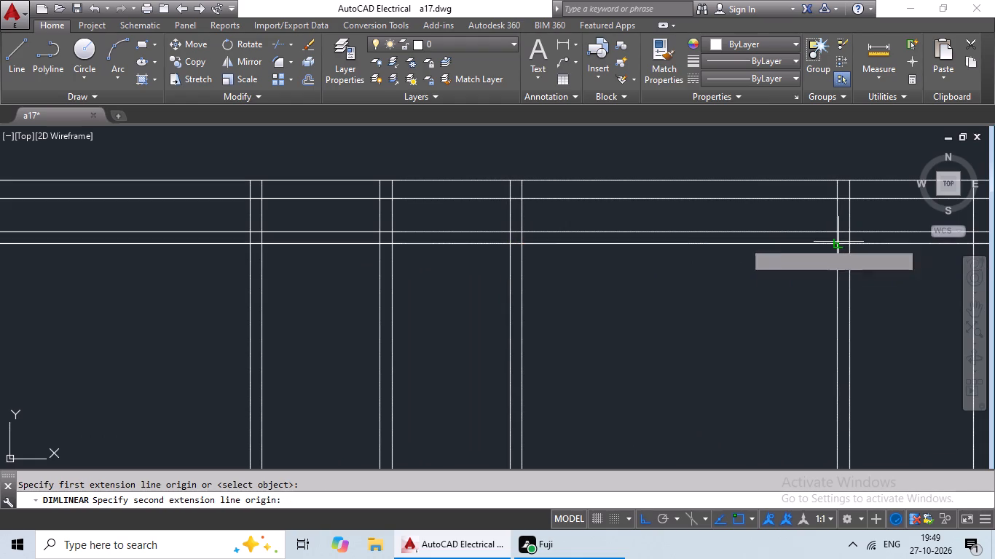
scroll(826, 274, up, 3)
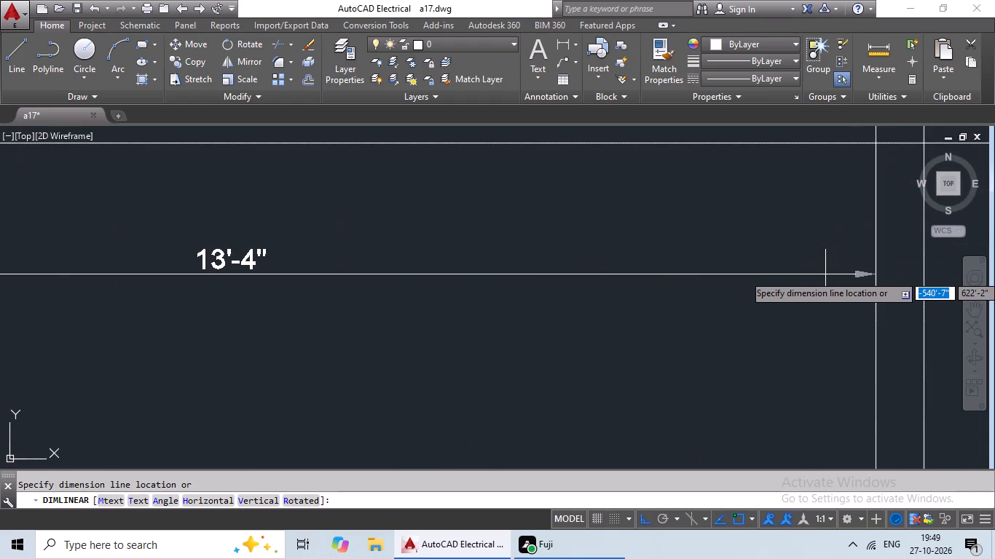
scroll(825, 274, down, 2)
middle_drag(825, 274, 889, 242)
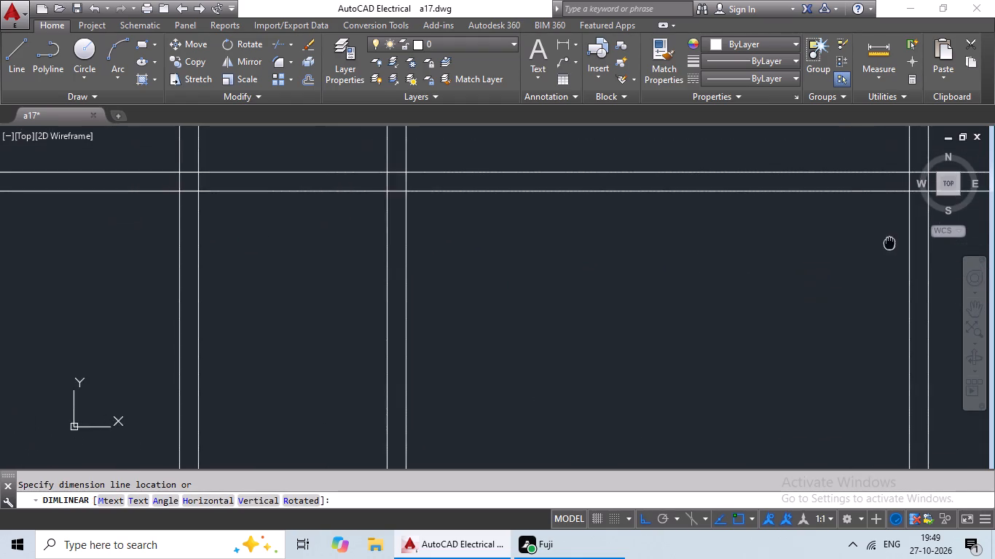
scroll(846, 258, down, 2)
middle_drag(843, 265, 725, 267)
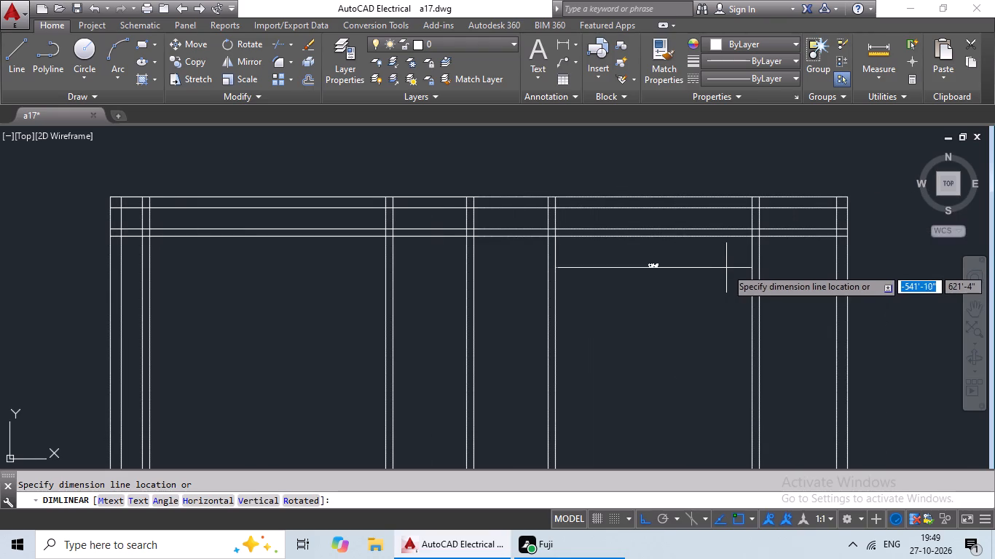
scroll(728, 268, up, 2)
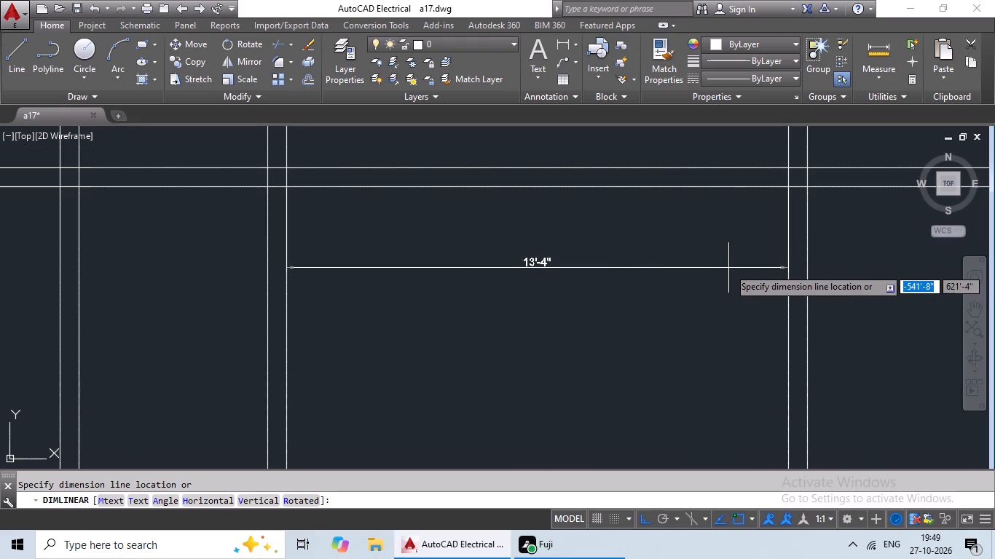
scroll(729, 268, down, 2)
middle_drag(730, 267, 741, 266)
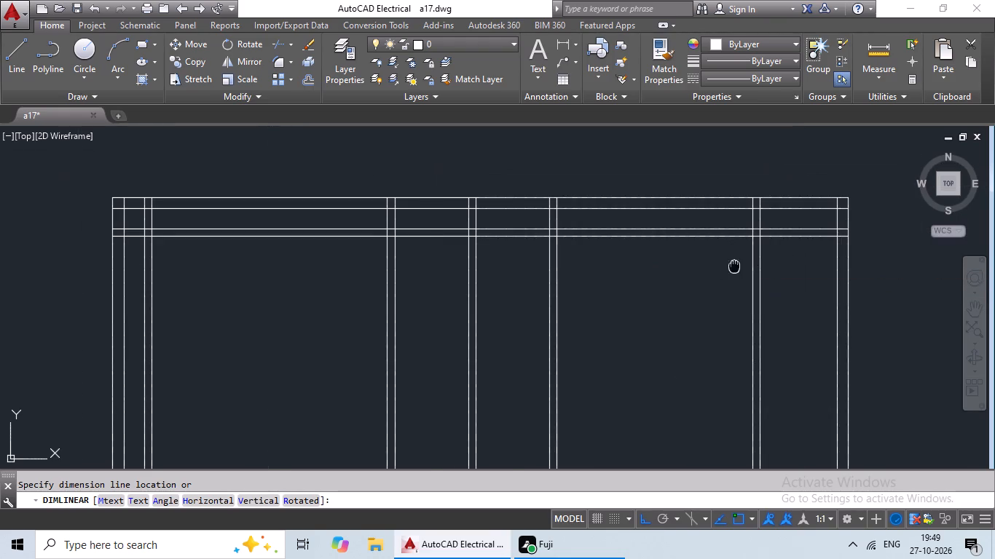
middle_drag(741, 266, 766, 261)
scroll(760, 266, up, 2)
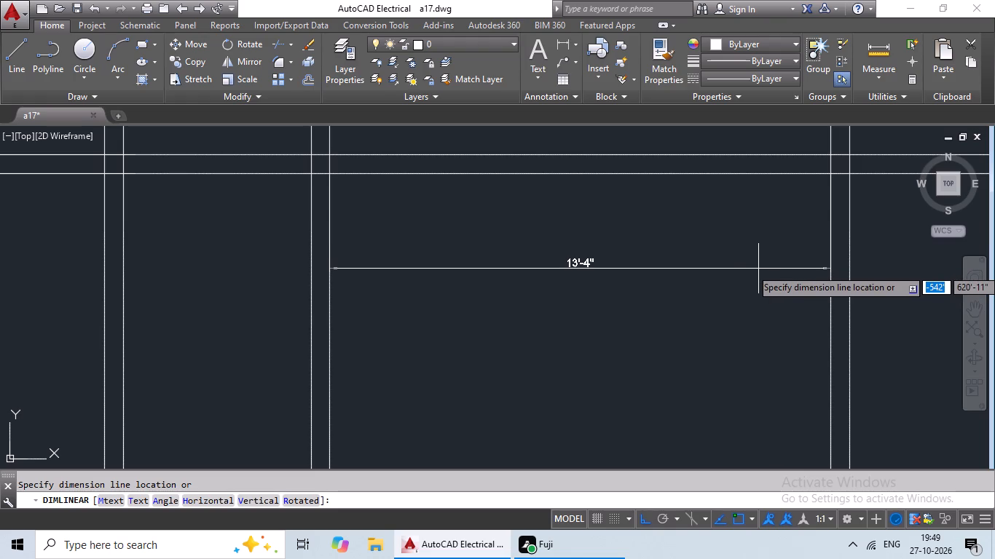
scroll(758, 269, down, 3)
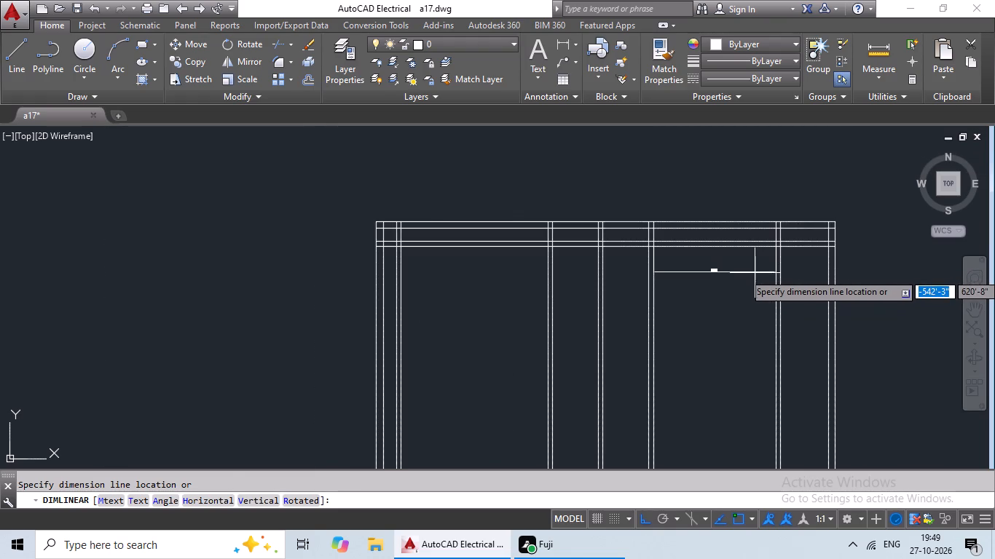
key(Escape)
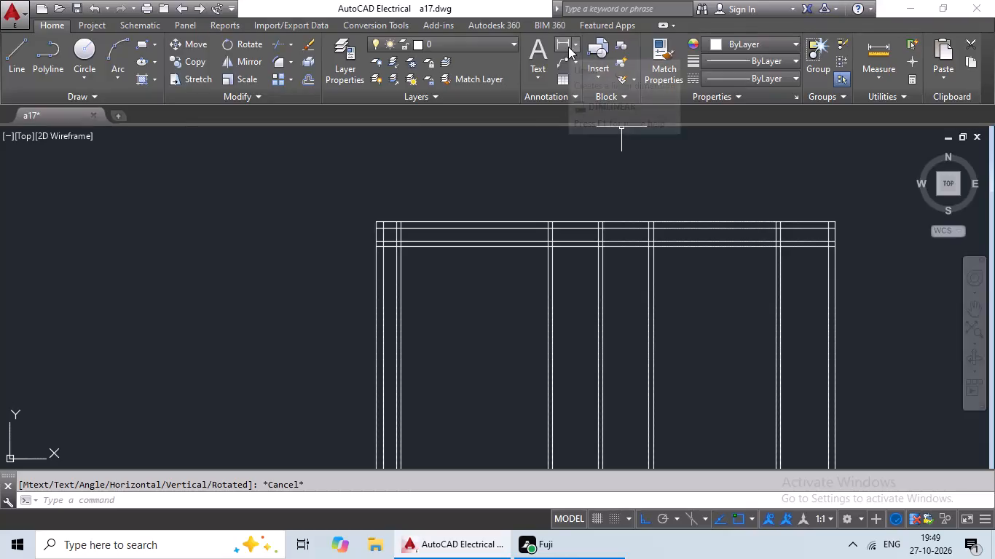
Measure the clear width between the left partition wall and the first middle partition wall with a linear dimension.
click(568, 47)
scroll(408, 250, up, 2)
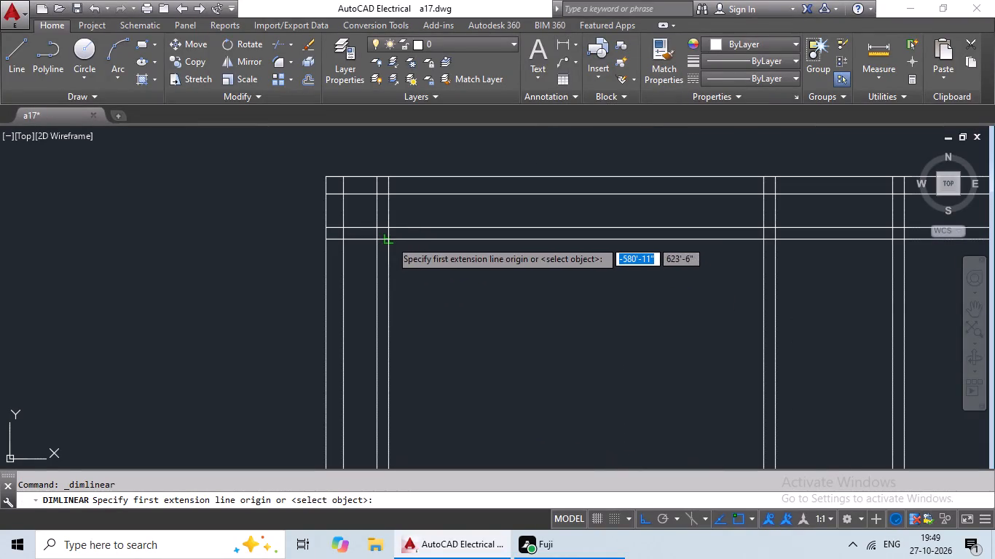
click(390, 240)
click(762, 239)
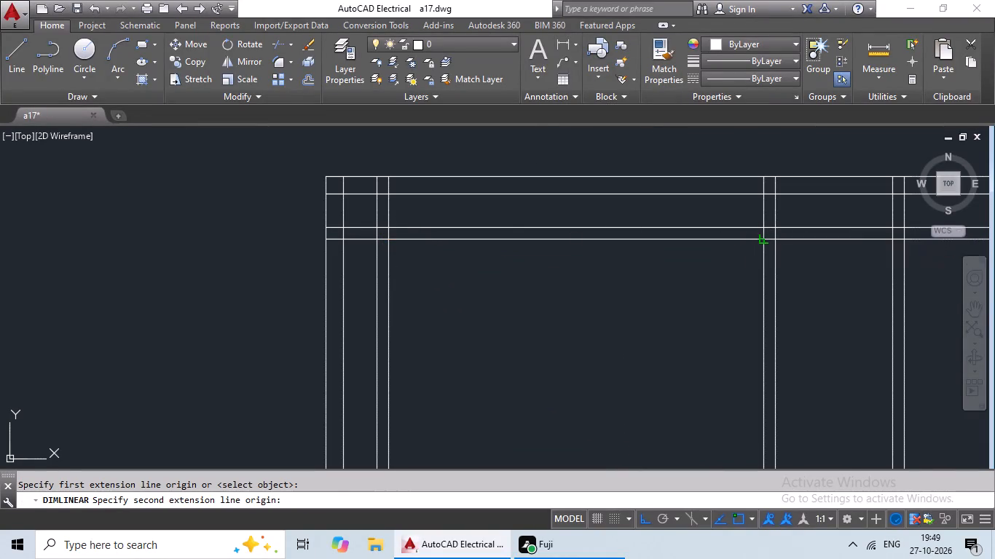
scroll(752, 288, up, 2)
scroll(752, 287, down, 4)
middle_drag(752, 287, 546, 244)
key(Escape)
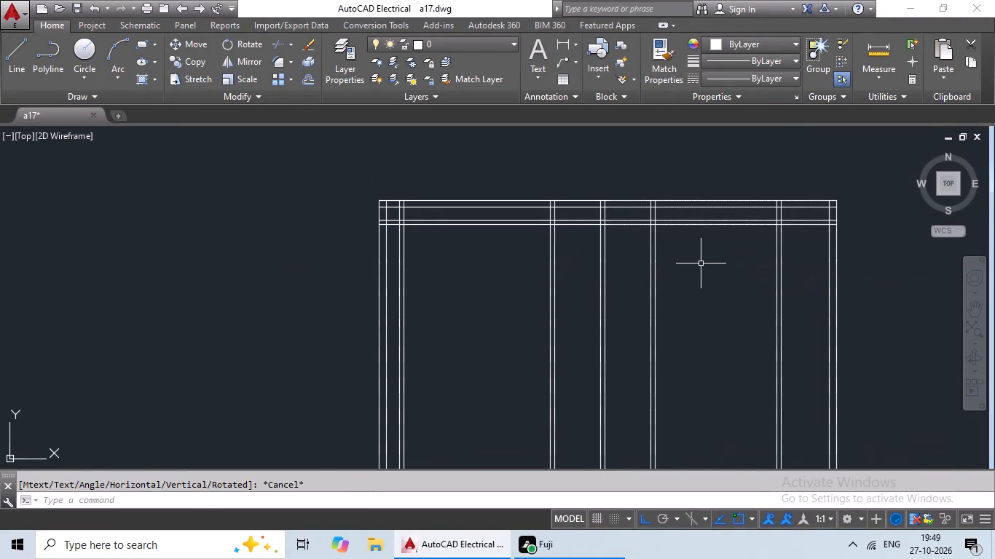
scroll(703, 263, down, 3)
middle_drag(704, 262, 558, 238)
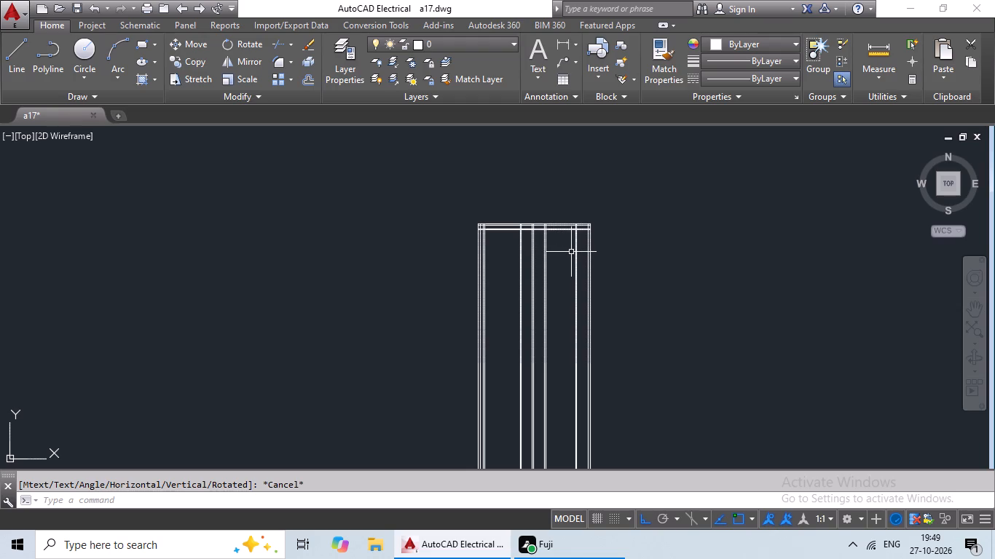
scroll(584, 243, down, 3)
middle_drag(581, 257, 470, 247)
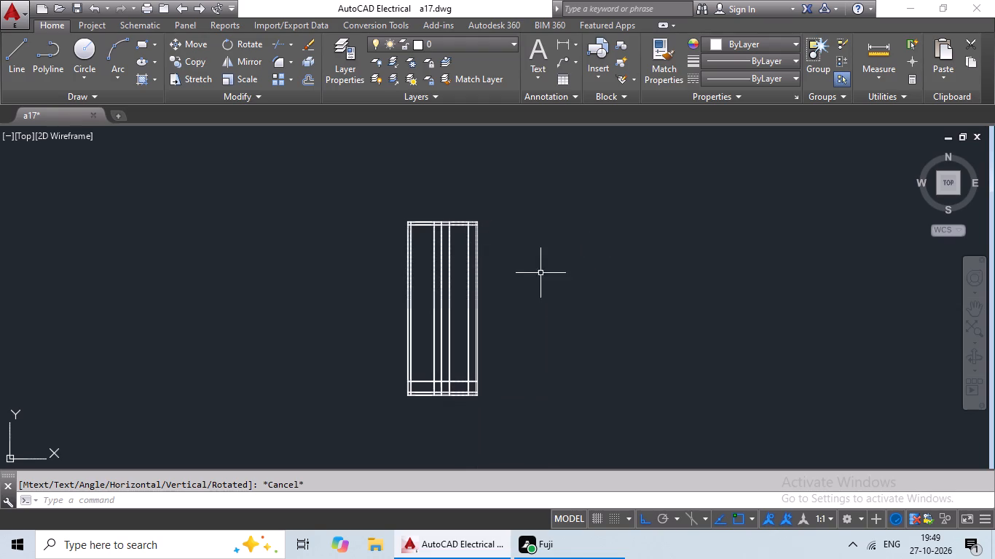
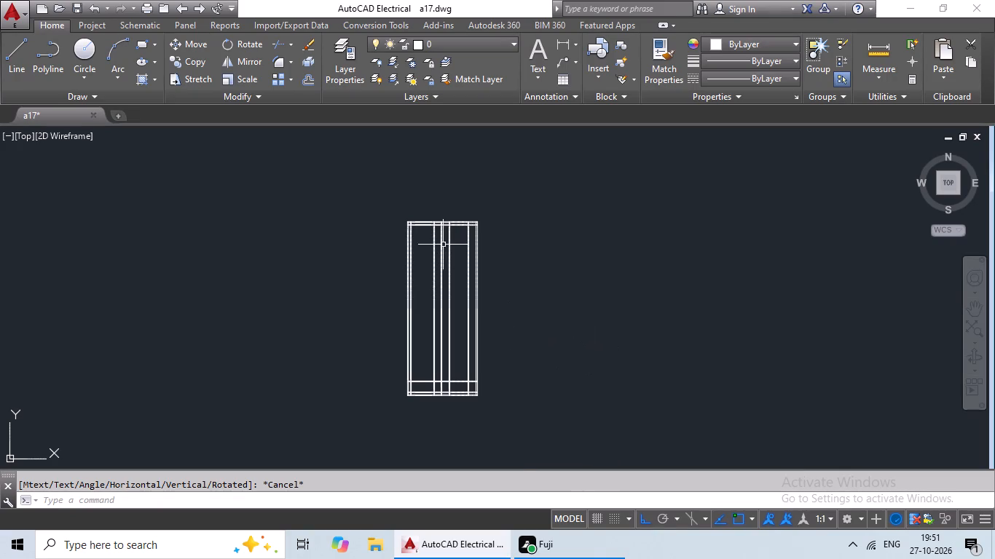
Offset the lower line of the top horizontal partition wall 10' downward.
scroll(444, 239, up, 3)
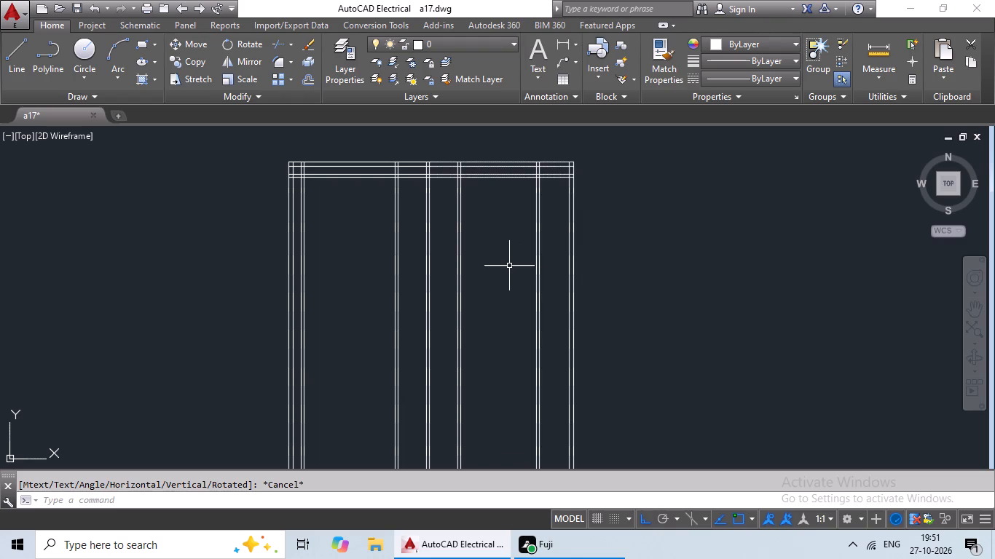
middle_drag(511, 270, 525, 316)
key(Escape)
key(Escape)
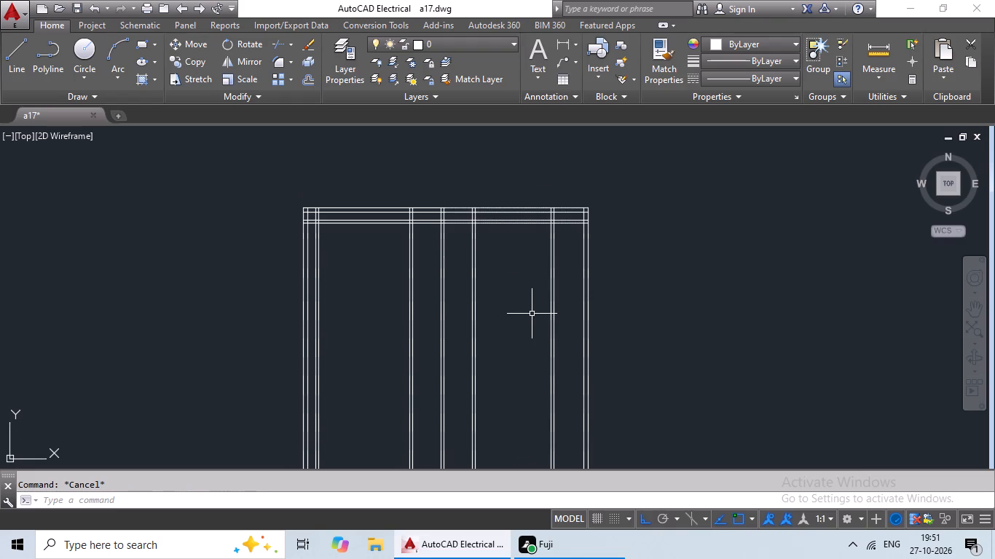
key(Escape)
key(Escape)
key(Escape)
key(Escape)
key(o)
key(Return)
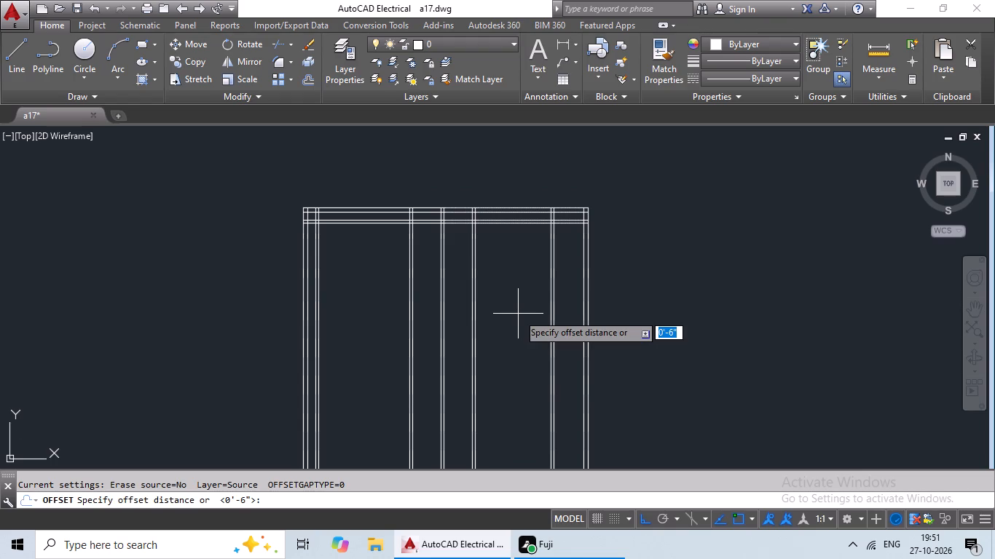
text(10')
key(Return)
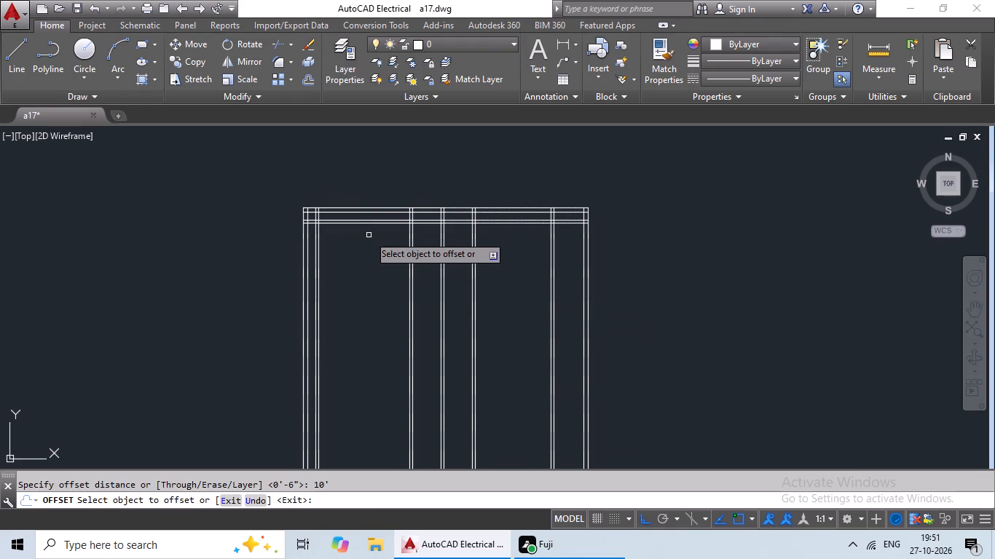
drag(368, 222, 366, 231)
click(362, 264)
key(Escape)
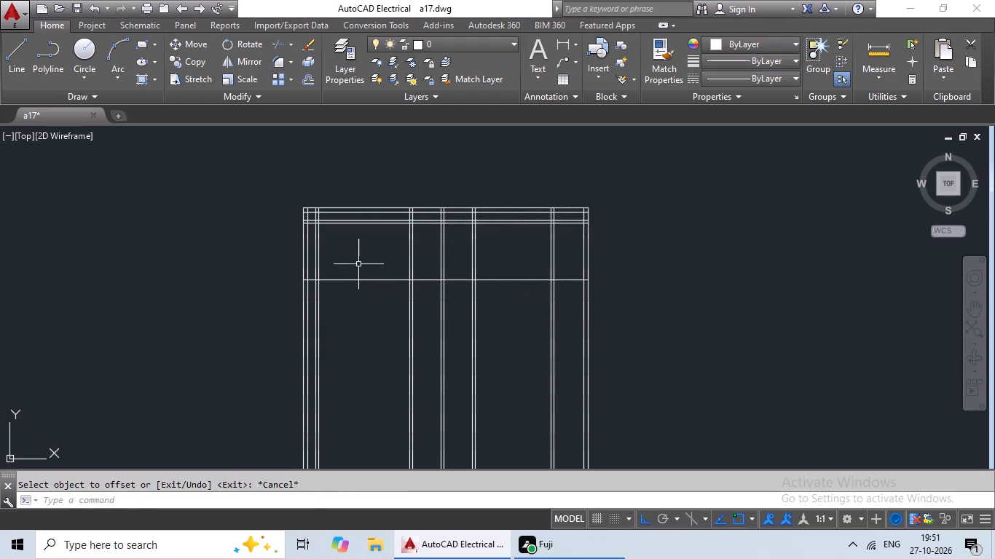
key(Escape)
key(Escape)
Offset the newest horizontal line 6" downward to form a cross partition wall.
key(o)
key(Return)
text(6")
key(Return)
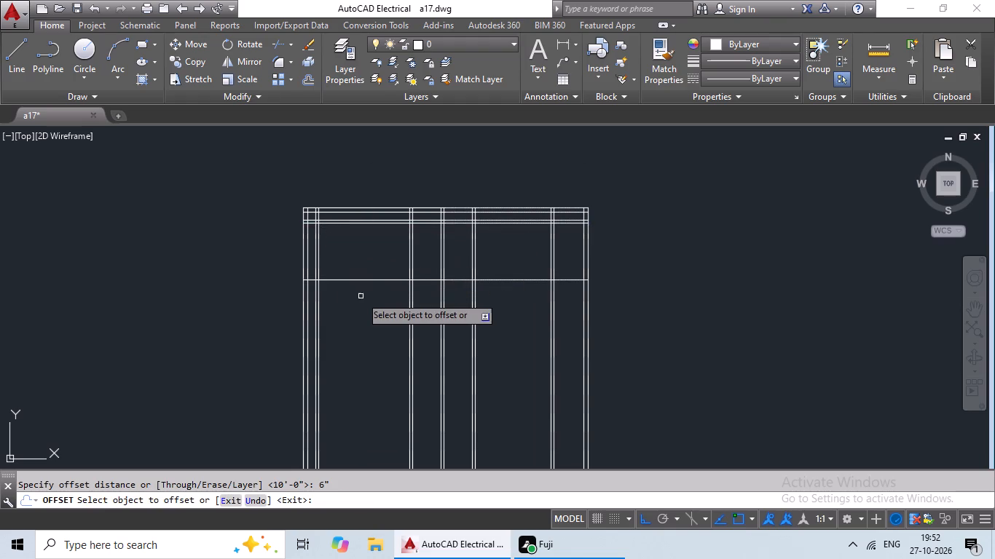
drag(375, 279, 375, 288)
click(373, 330)
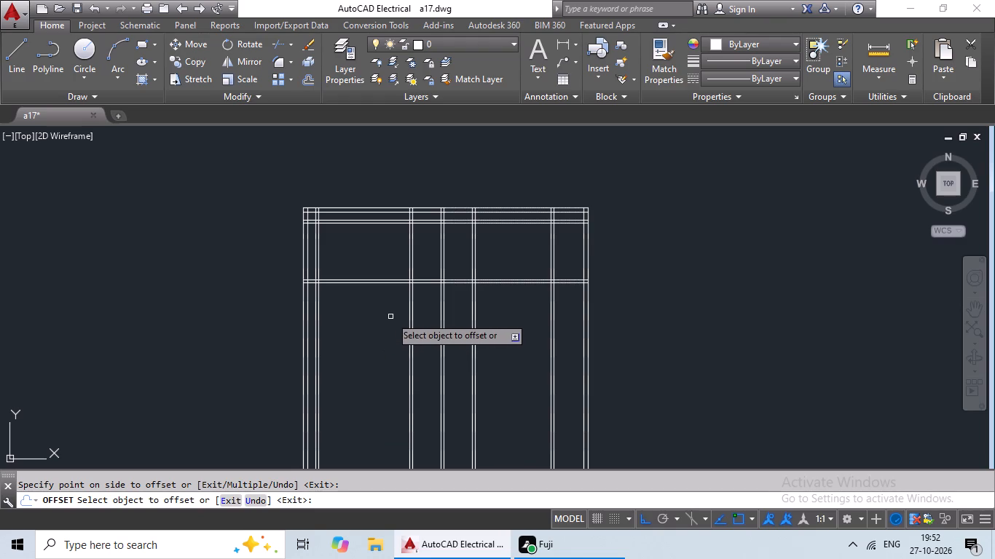
key(Escape)
key(Escape)
key(Escape)
key(Escape)
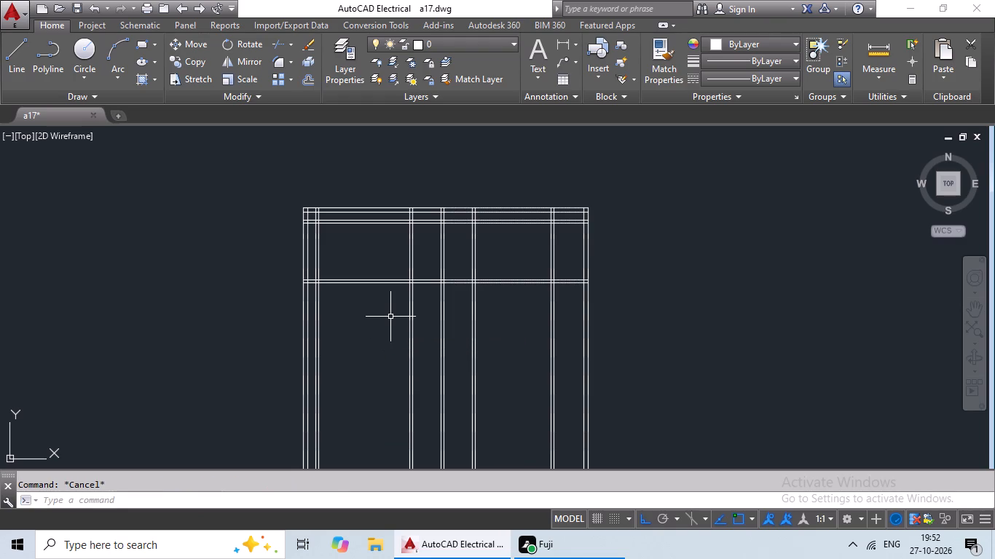
key(Escape)
key(Escape)
key(Escape)
key(Escape)
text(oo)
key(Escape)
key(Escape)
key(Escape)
Offset the lower line of the top horizontal partition wall 6' downward.
key(o)
key(Return)
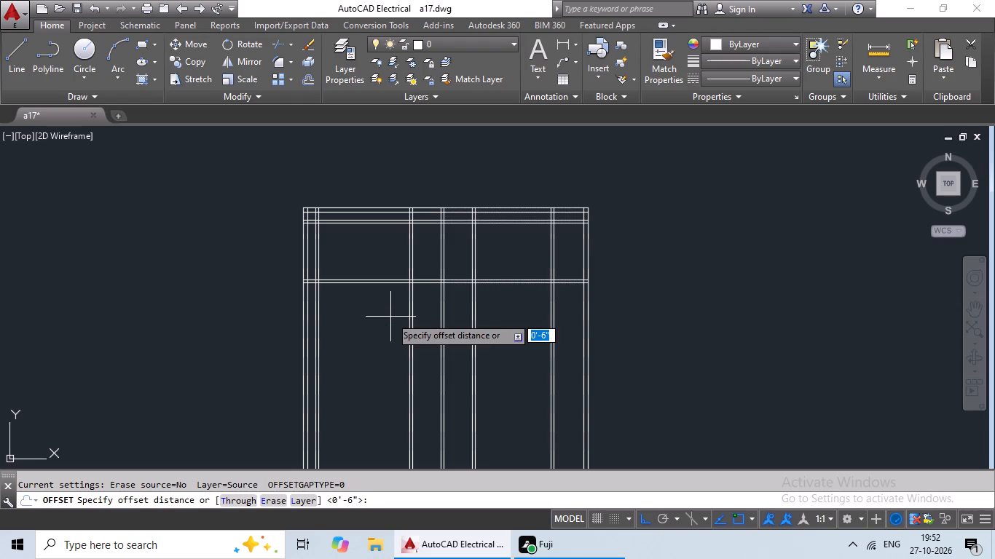
text(6')
key(Return)
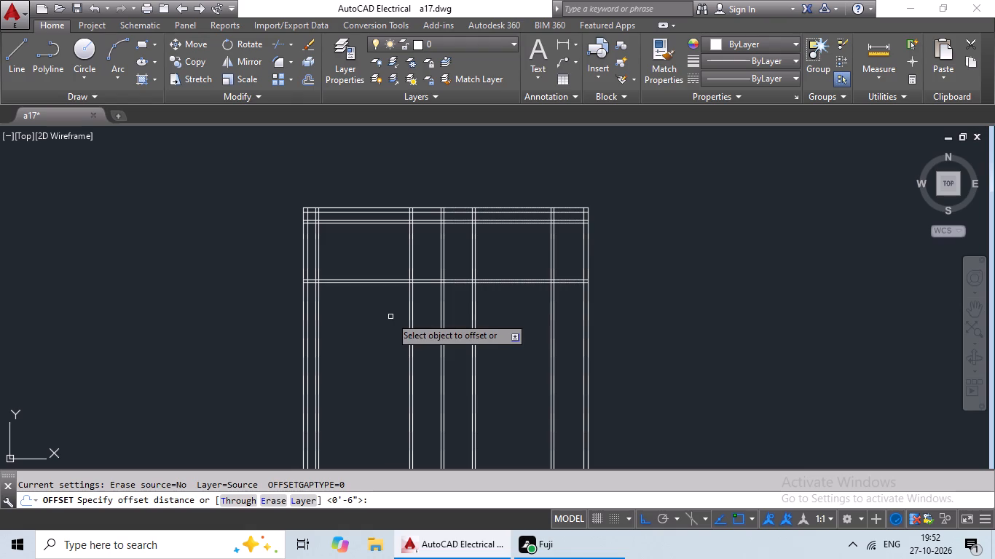
click(464, 224)
click(458, 252)
key(Escape)
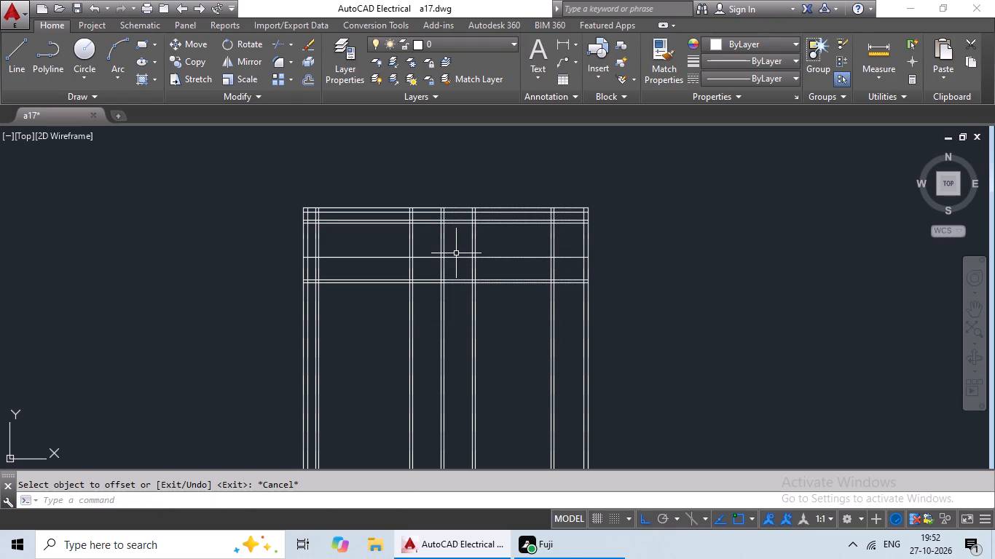
Offset the newest horizontal line 6" downward to form a second cross wall above the first one.
key(o)
key(Return)
key(6)
key(shift+quotedbl)
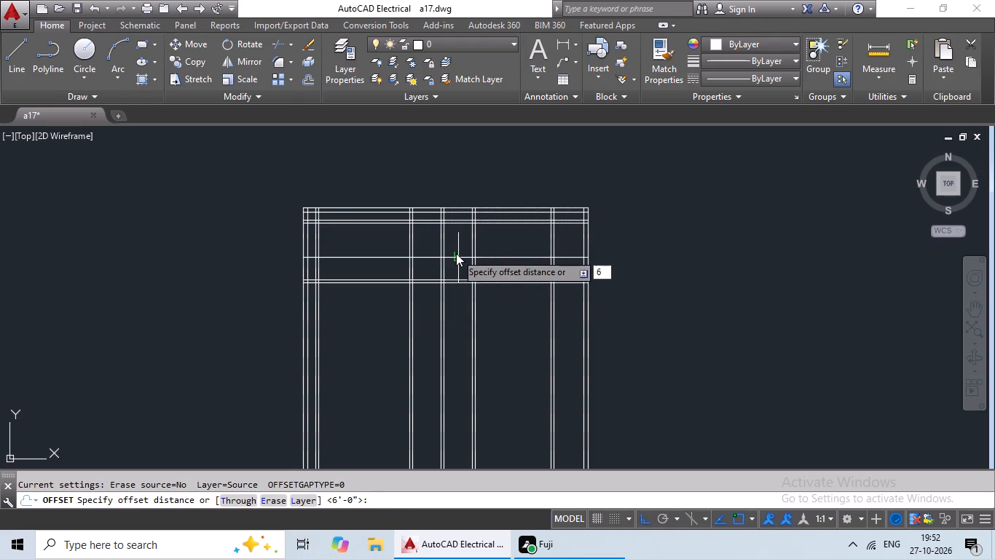
key(Return)
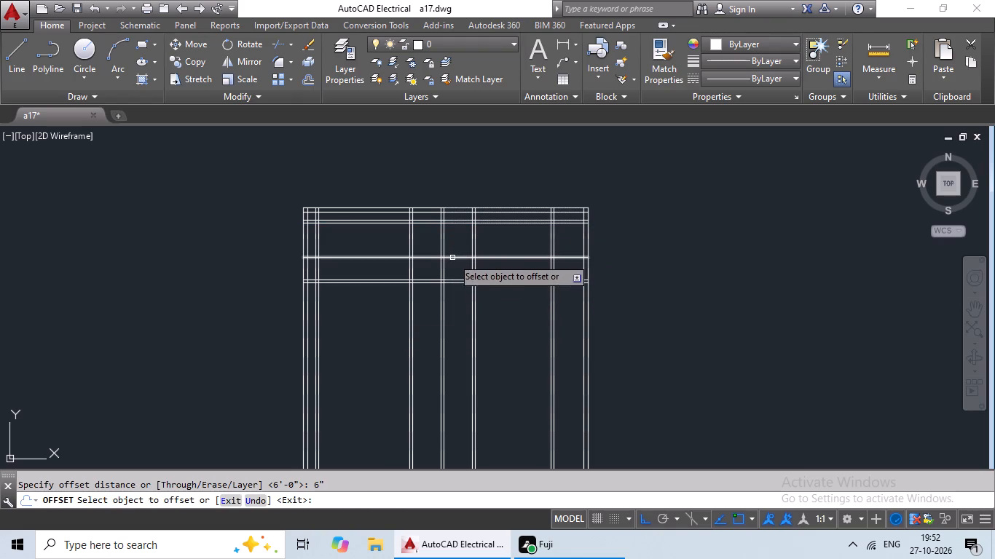
click(452, 258)
click(452, 269)
key(Escape)
key(Escape)
Trim the upper cross wall's lines between the third middle partition, the right partition and the right outer wall.
key(t)
key(r)
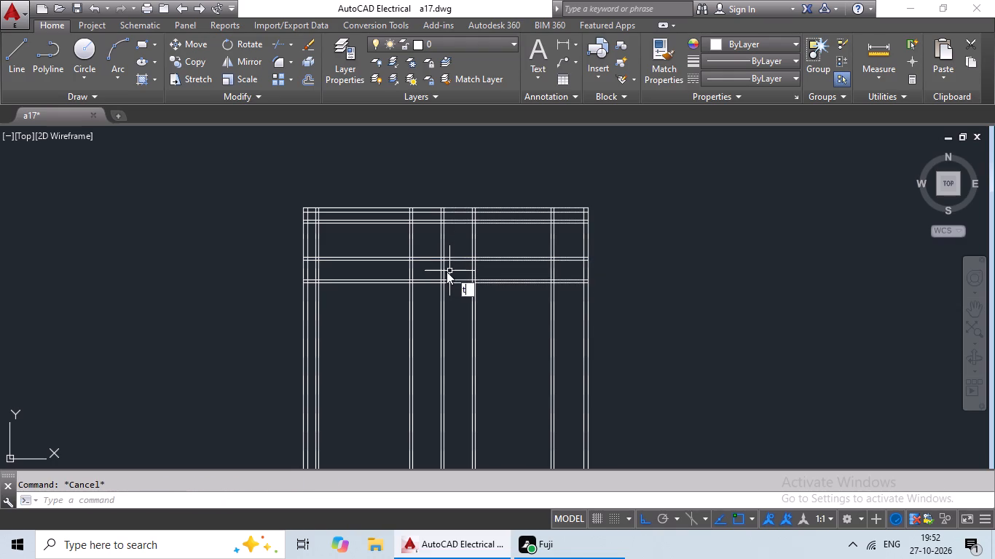
key(space)
key(space)
scroll(479, 264, up, 2)
drag(569, 215, 547, 263)
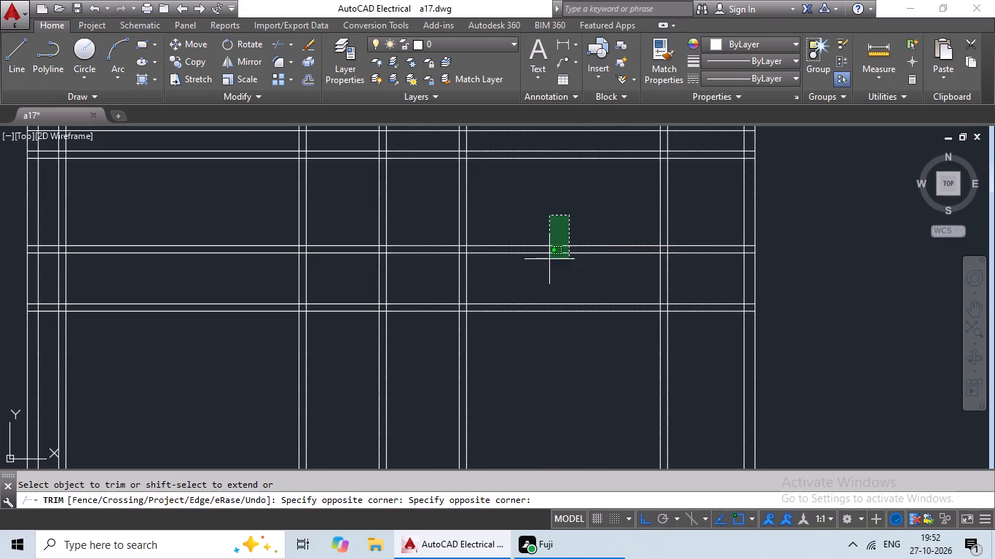
drag(547, 263, 532, 291)
click(532, 291)
drag(705, 221, 691, 268)
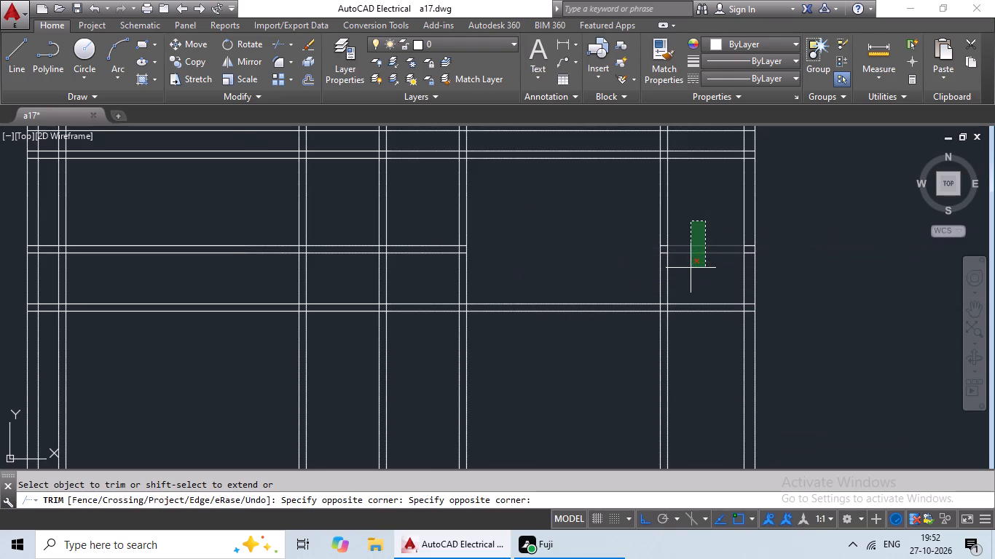
click(691, 268)
Trim the upper cross wall's lines between the left outer wall, the left partition and the first middle partition.
drag(278, 215, 205, 261)
middle_drag(233, 215, 384, 226)
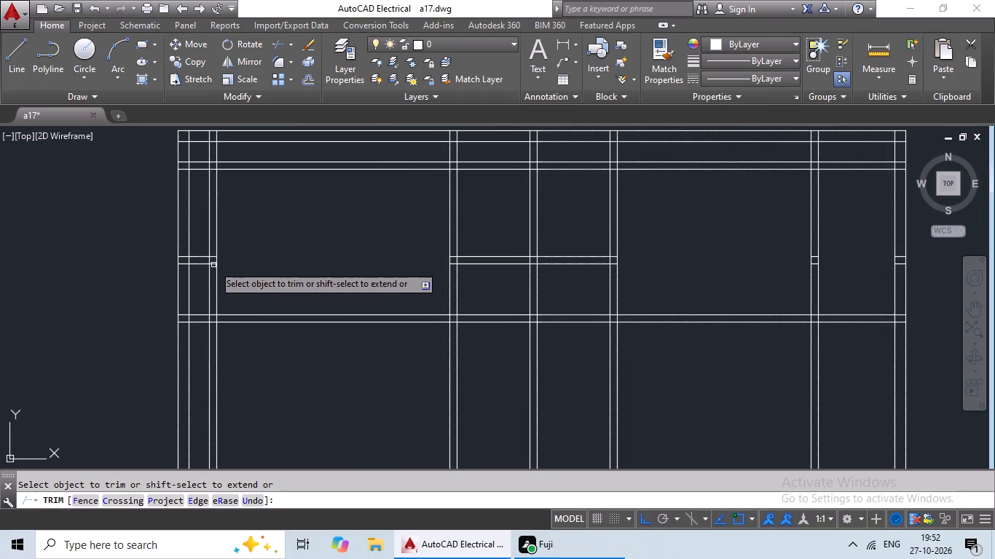
scroll(196, 265, up, 5)
drag(235, 152, 180, 293)
click(180, 293)
scroll(205, 282, down, 4)
scroll(325, 260, down, 2)
middle_drag(333, 257, 120, 232)
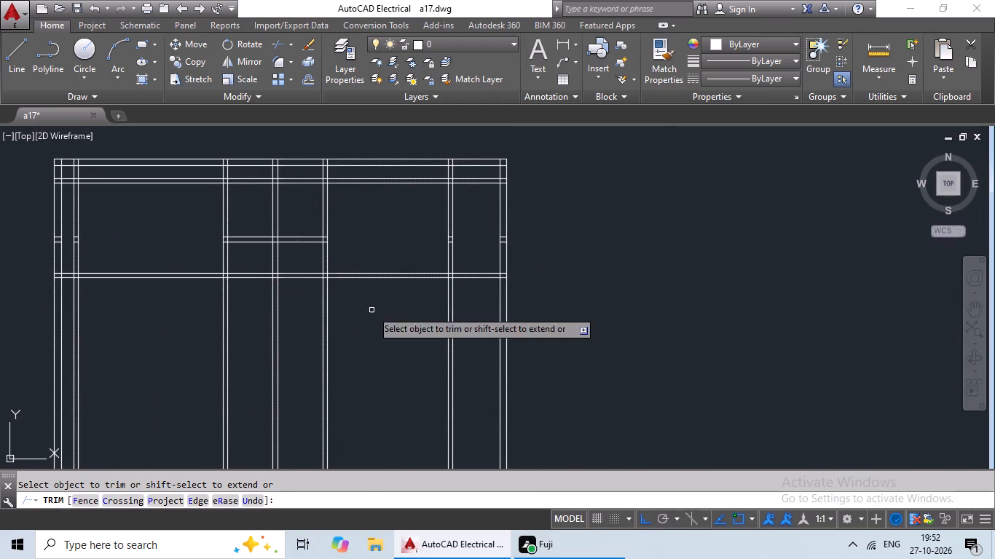
Trim the lower cross wall's lines out of the side strips between the outer walls and the left and right partitions.
scroll(471, 289, up, 2)
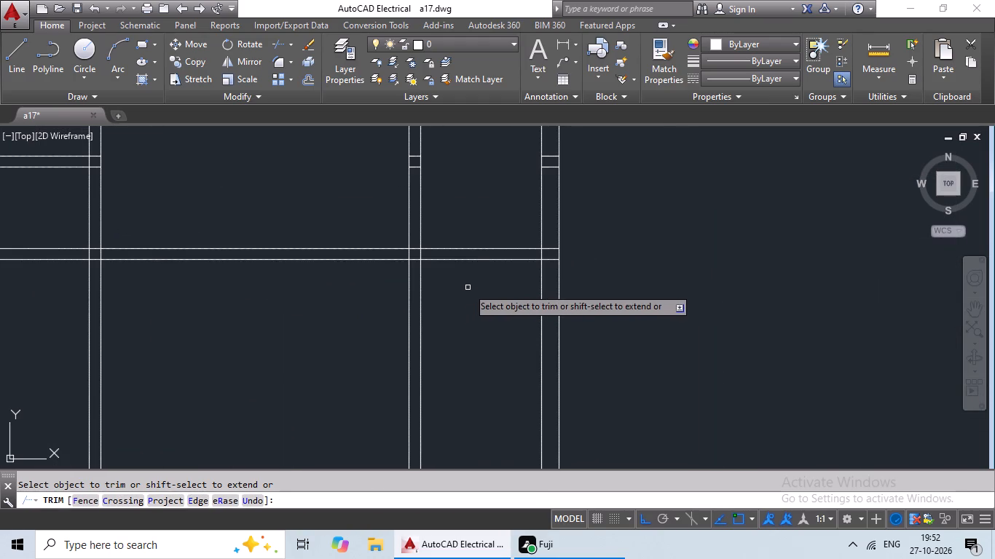
drag(511, 211, 470, 309)
click(470, 307)
scroll(487, 295, down, 3)
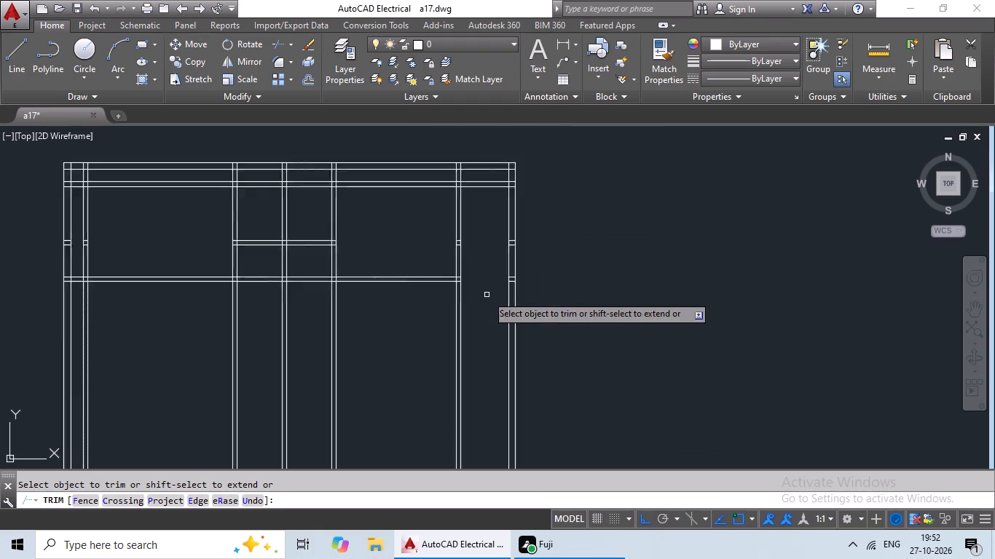
scroll(225, 290, up, 5)
drag(278, 199, 251, 282)
click(253, 280)
scroll(273, 277, down, 5)
middle_drag(367, 321, 401, 301)
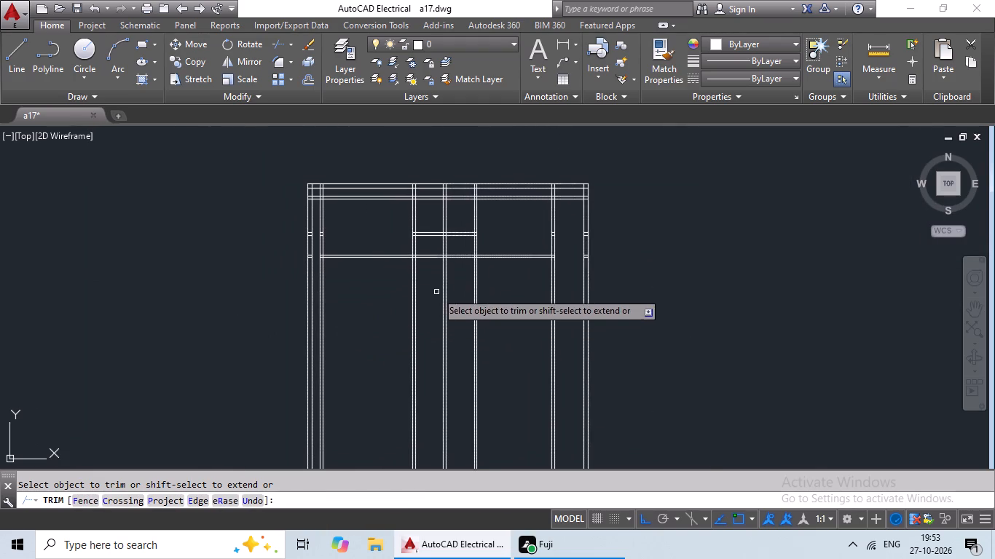
Trim the lower cross wall's upper line from the third middle partition back across the second and first middle partitions.
scroll(468, 261, up, 2)
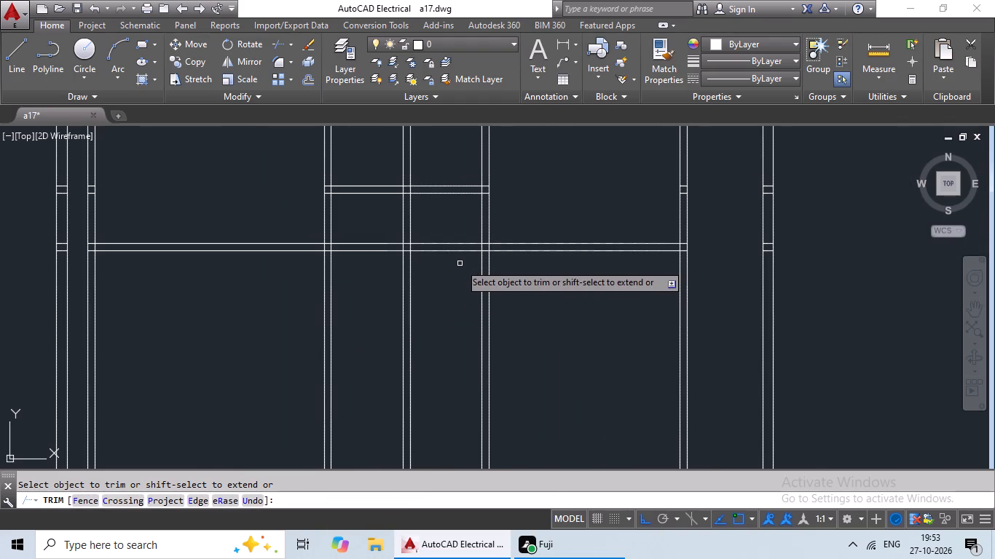
click(448, 245)
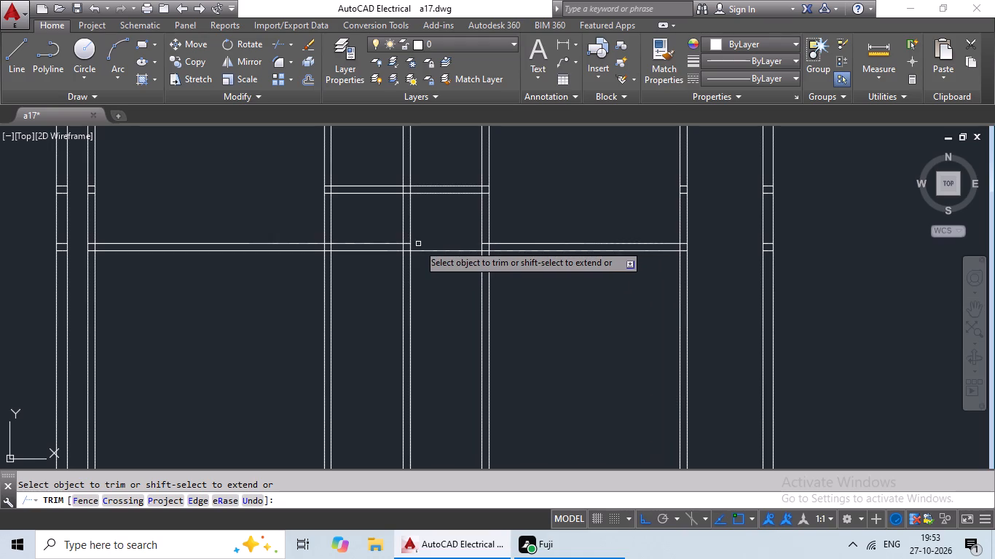
click(406, 243)
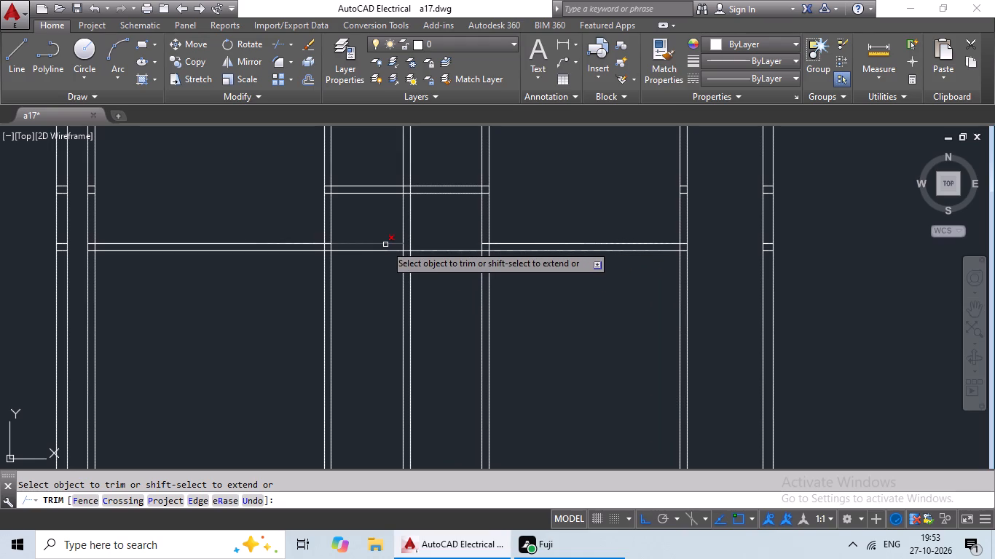
click(385, 245)
scroll(332, 247, up, 4)
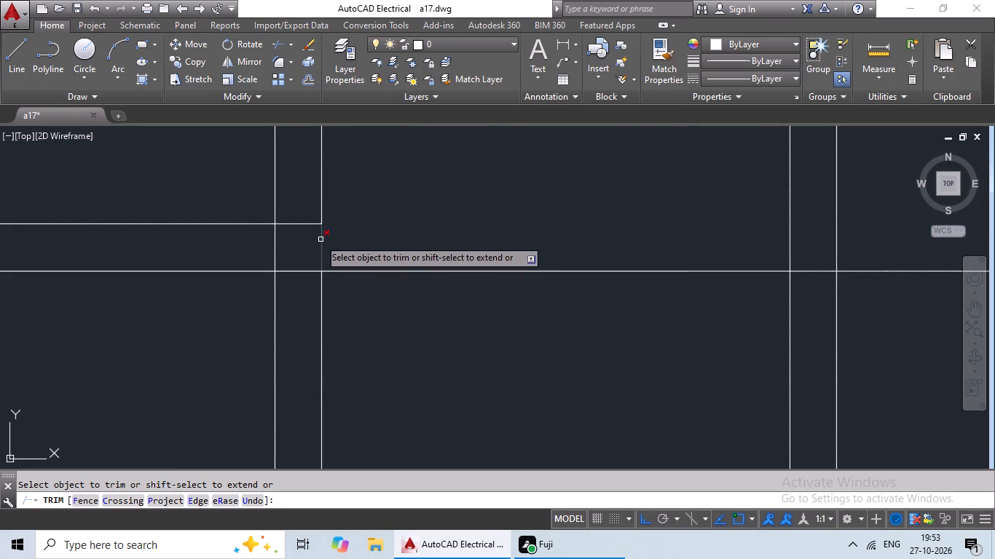
click(302, 223)
scroll(448, 256, down, 4)
middle_drag(449, 305, 460, 239)
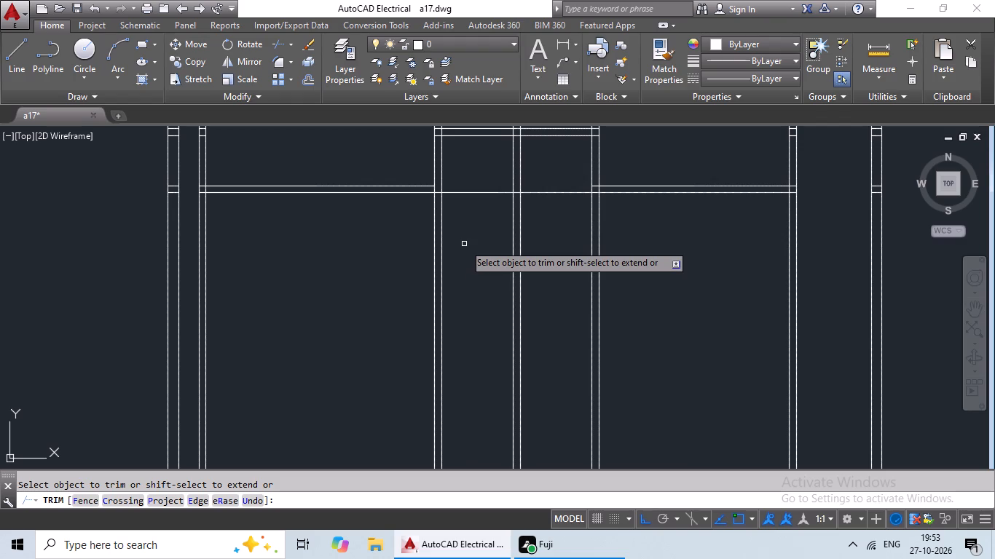
scroll(475, 245, down, 2)
middle_drag(511, 257, 528, 229)
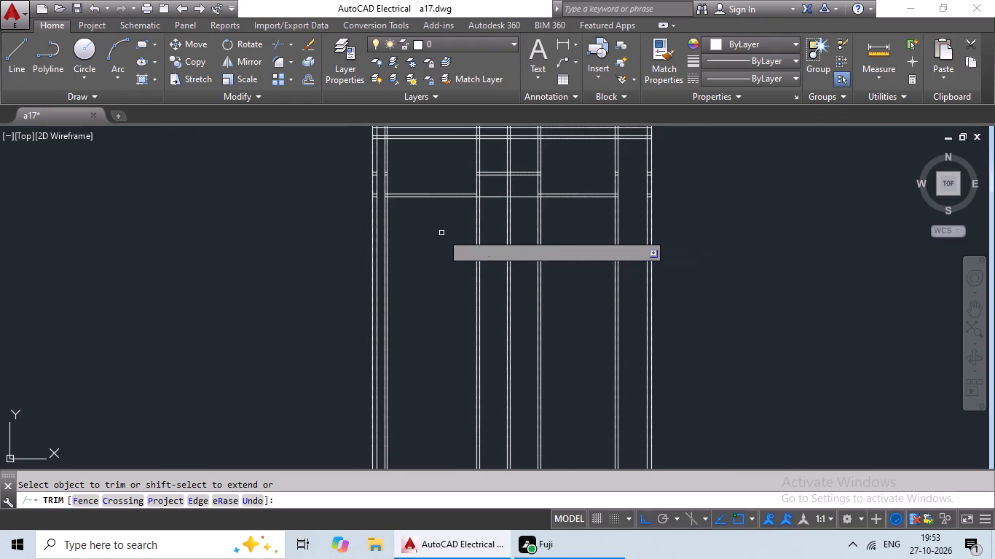
key(Escape)
Erase the upper cross wall's leftover line pairs inside the left outer wall and the left partition.
scroll(379, 173, up, 4)
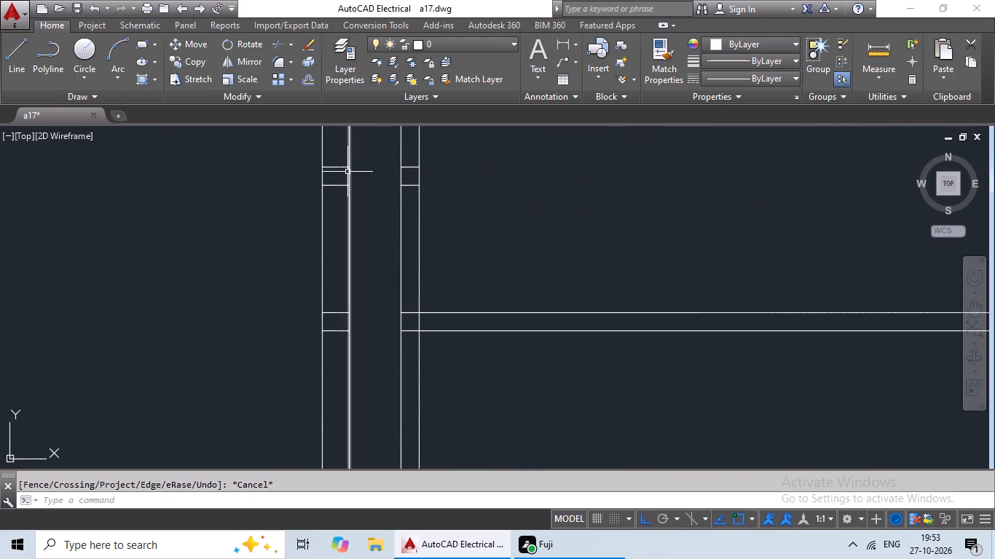
scroll(347, 172, up, 2)
drag(339, 148, 315, 235)
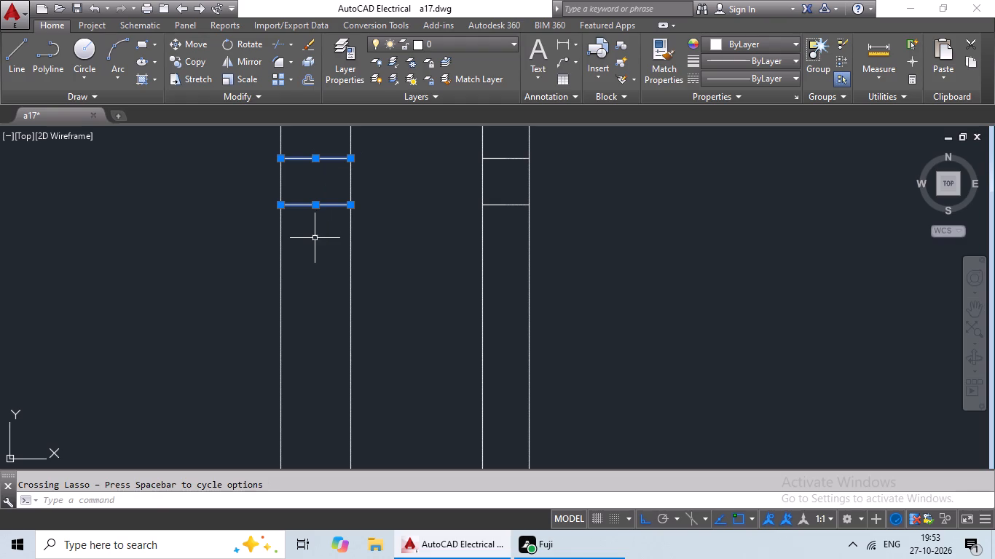
key(Delete)
scroll(384, 221, down, 5)
middle_drag(417, 245, 357, 267)
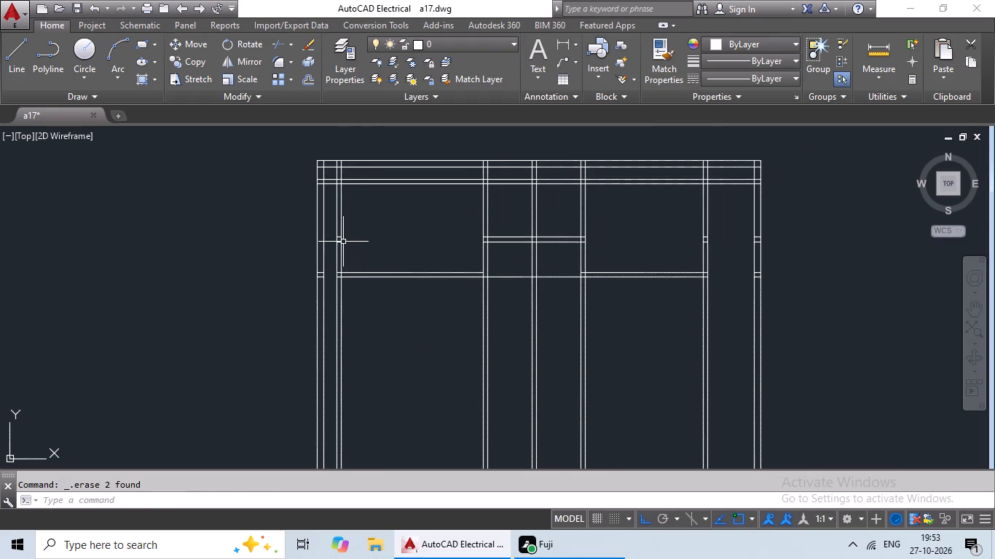
scroll(343, 242, up, 5)
drag(286, 172, 284, 280)
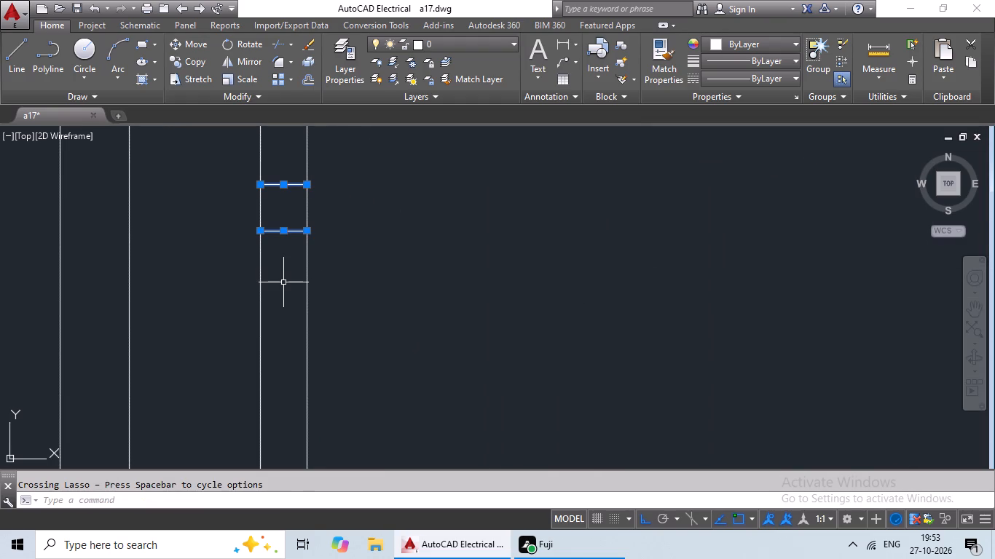
key(Delete)
Erase the upper cross wall's leftover line pairs inside the right outer wall and the right partition.
scroll(371, 259, down, 4)
middle_drag(428, 274, 0, 308)
scroll(567, 296, up, 2)
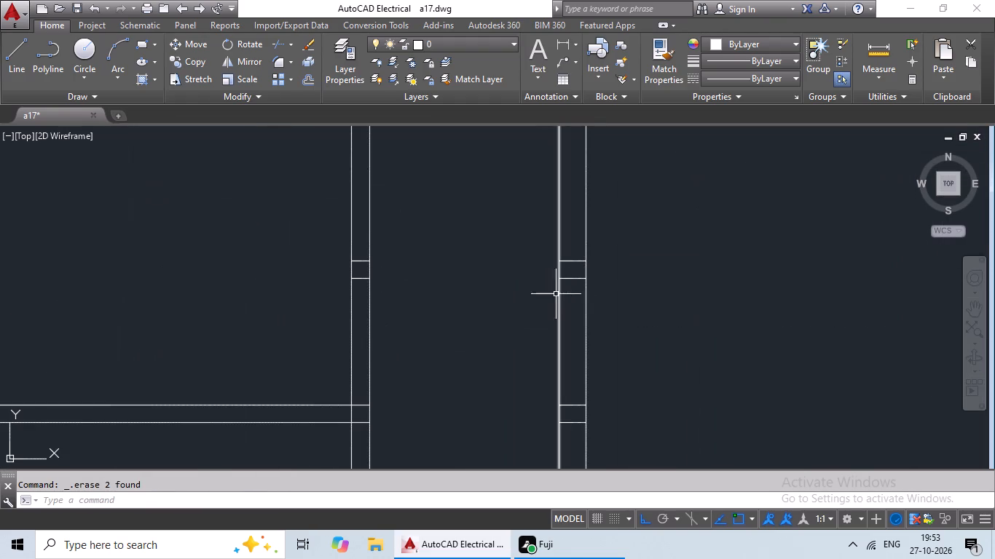
scroll(565, 253, up, 3)
drag(591, 238, 584, 276)
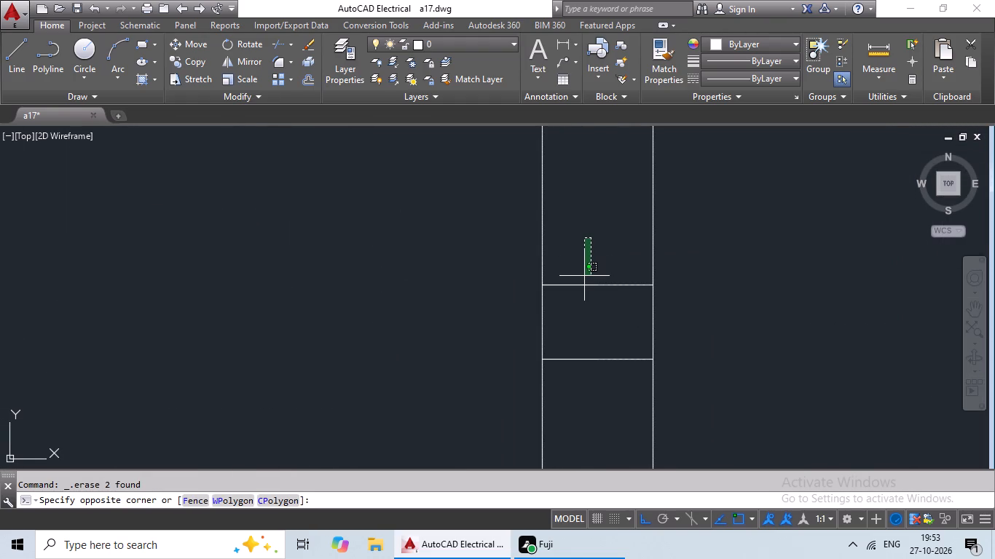
drag(584, 276, 584, 277)
drag(584, 277, 574, 386)
key(Delete)
scroll(644, 345, down, 4)
scroll(495, 341, up, 4)
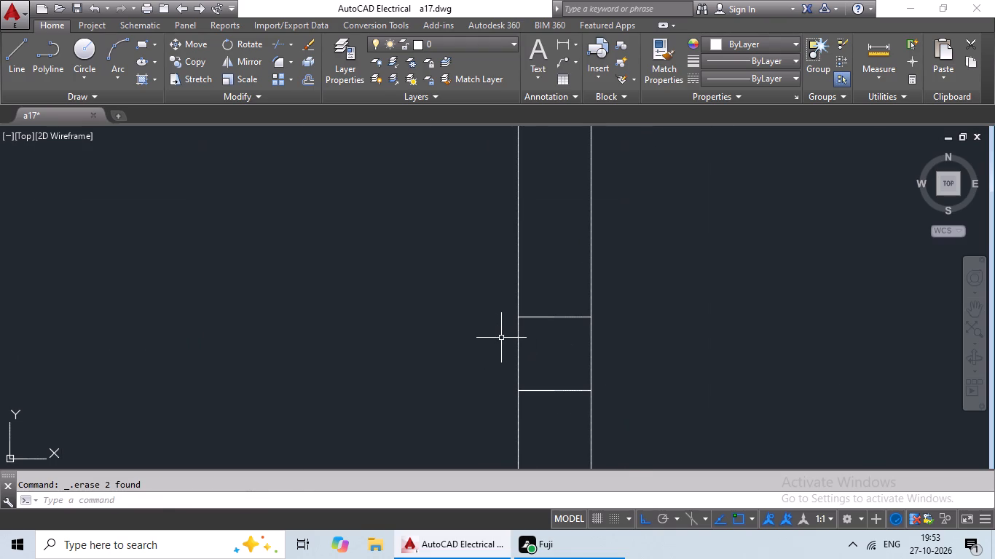
drag(573, 296, 557, 408)
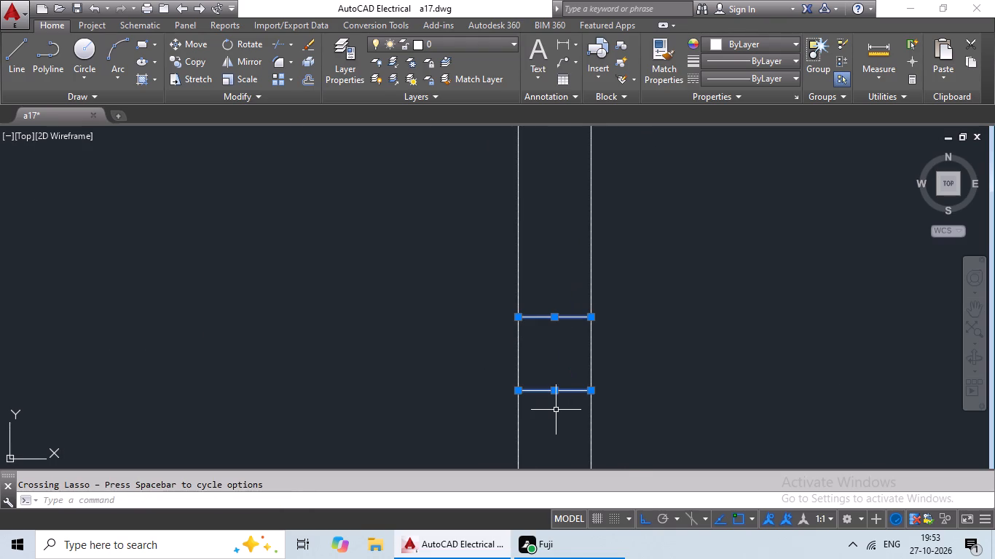
key(Delete)
Erase the lower cross wall's leftover line pairs inside the right and left outer walls.
scroll(570, 339, down, 6)
middle_drag(620, 322, 438, 267)
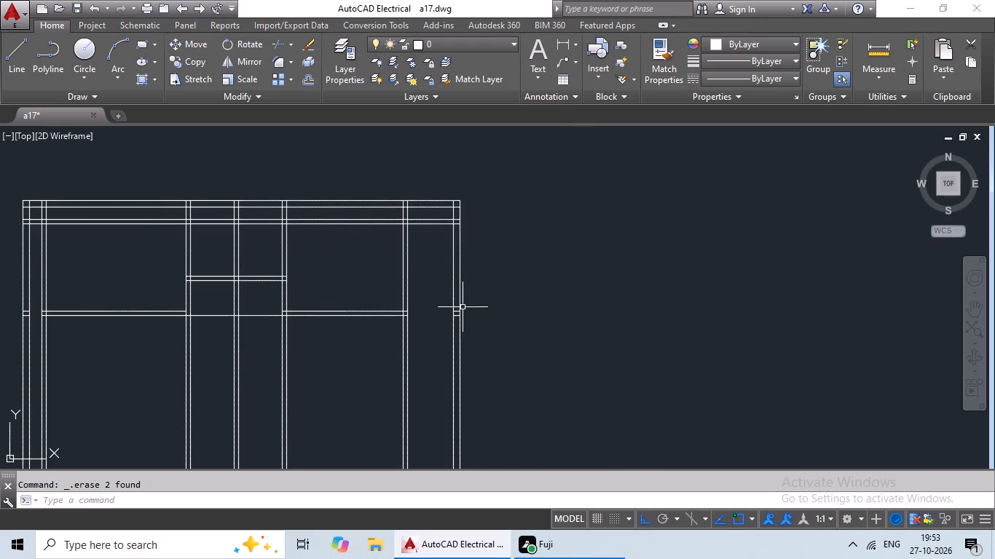
scroll(455, 318, up, 5)
drag(456, 245, 451, 376)
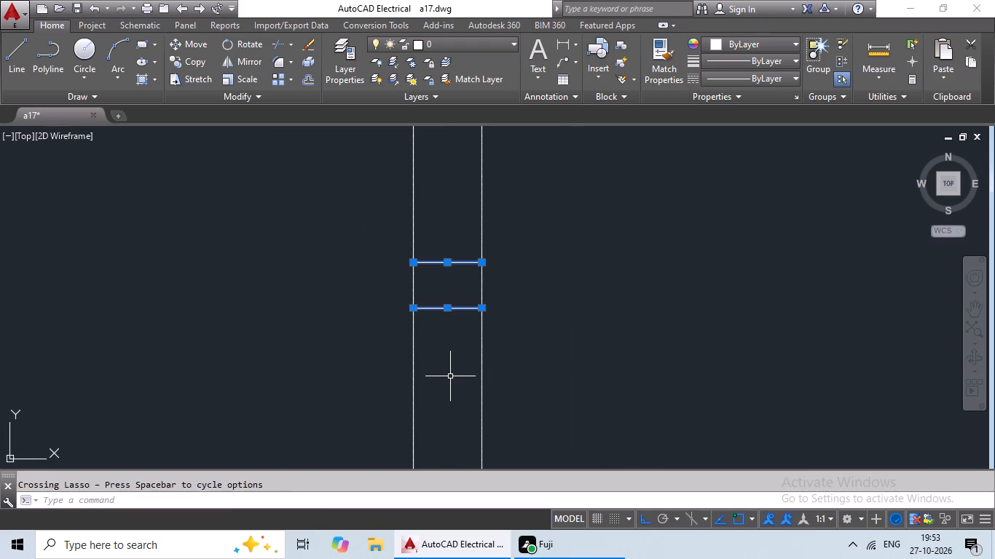
key(Delete)
scroll(455, 358, down, 5)
middle_drag(338, 359, 624, 298)
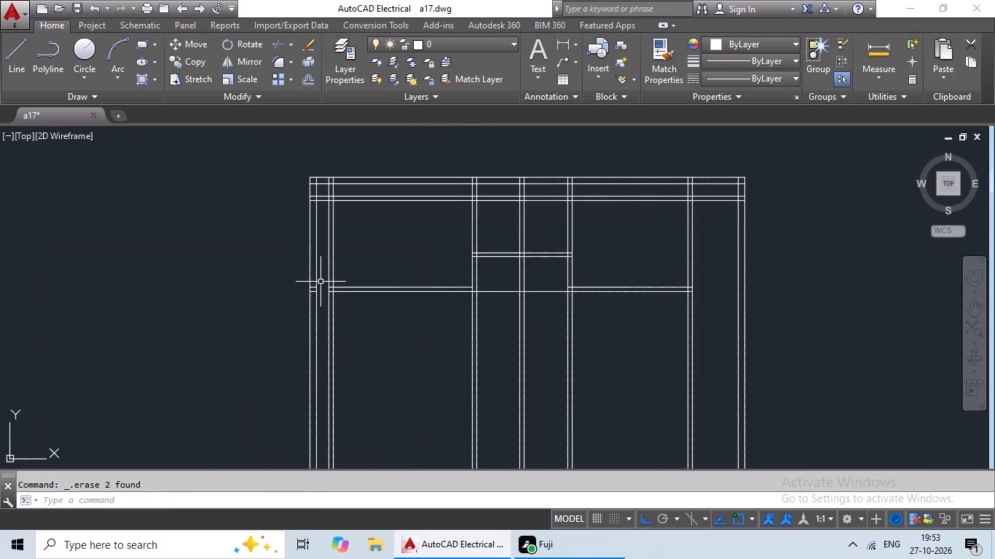
scroll(310, 292, up, 6)
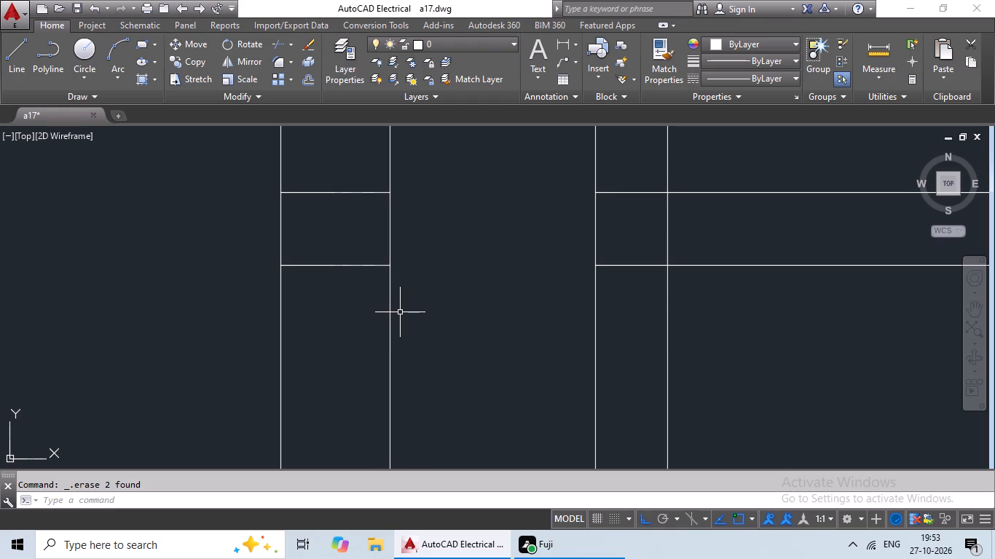
scroll(475, 254, down, 3)
scroll(750, 315, down, 3)
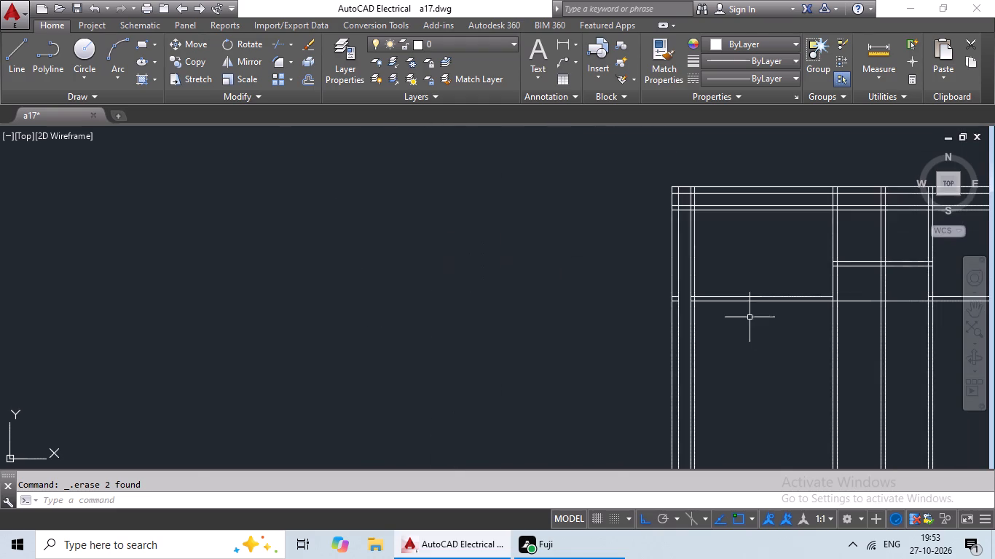
middle_drag(750, 317, 269, 286)
scroll(186, 255, up, 3)
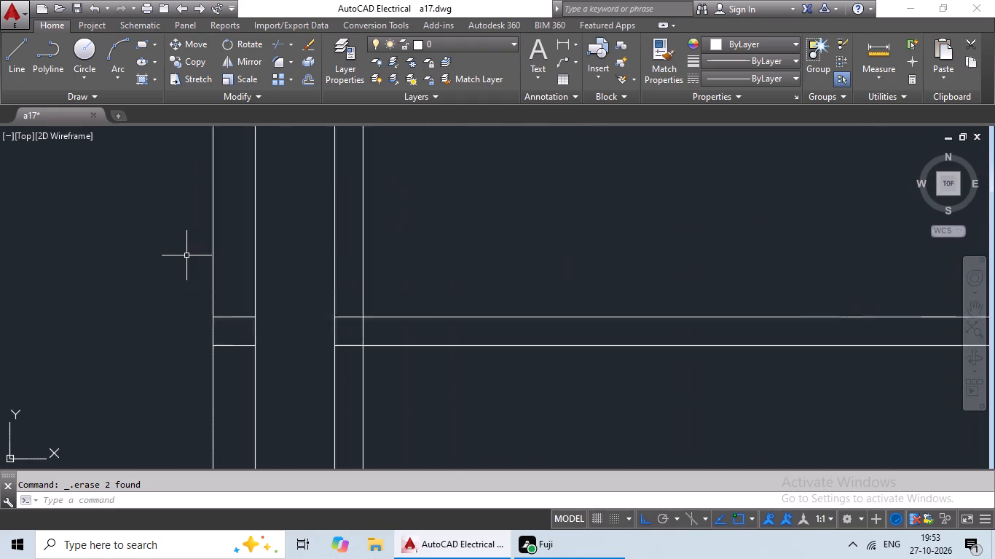
scroll(186, 255, up, 2)
drag(280, 328, 271, 416)
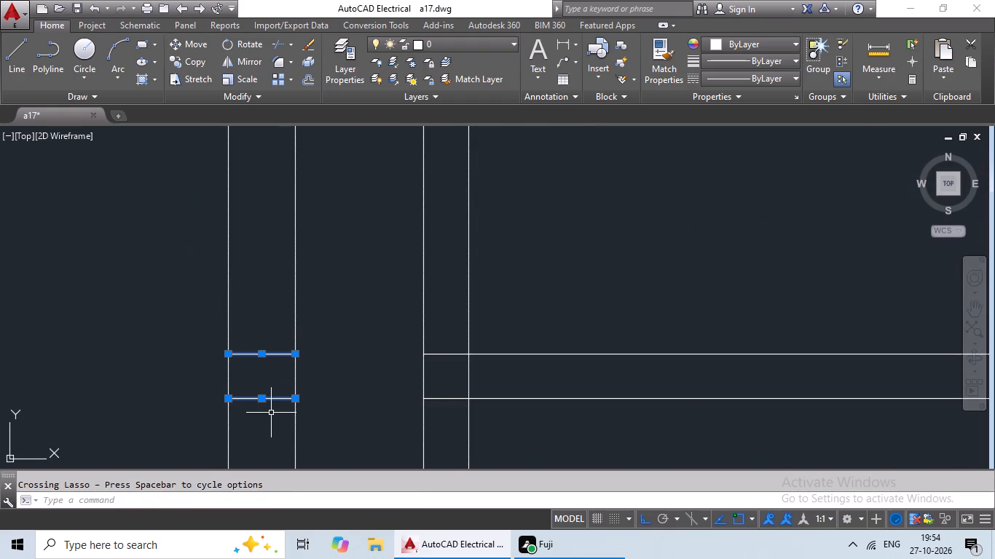
key(Delete)
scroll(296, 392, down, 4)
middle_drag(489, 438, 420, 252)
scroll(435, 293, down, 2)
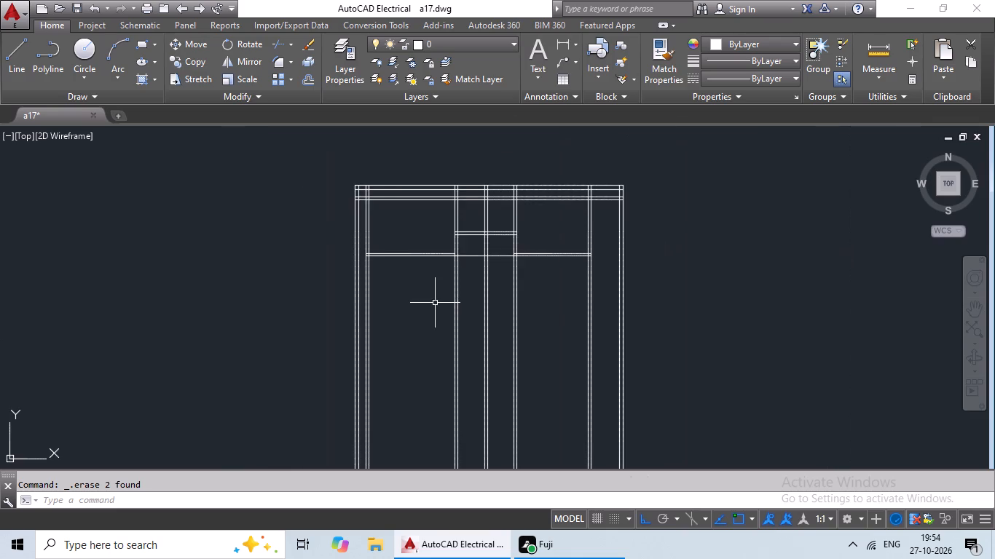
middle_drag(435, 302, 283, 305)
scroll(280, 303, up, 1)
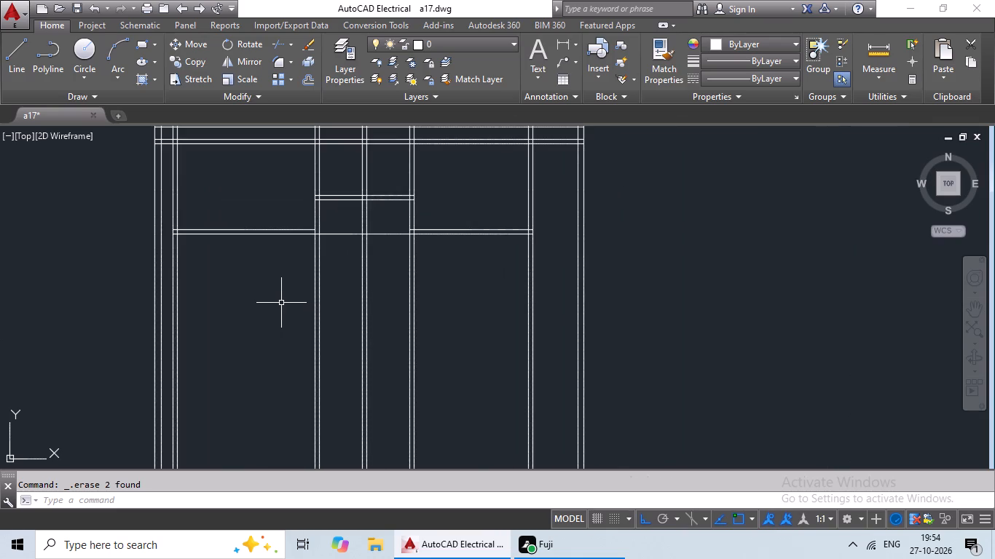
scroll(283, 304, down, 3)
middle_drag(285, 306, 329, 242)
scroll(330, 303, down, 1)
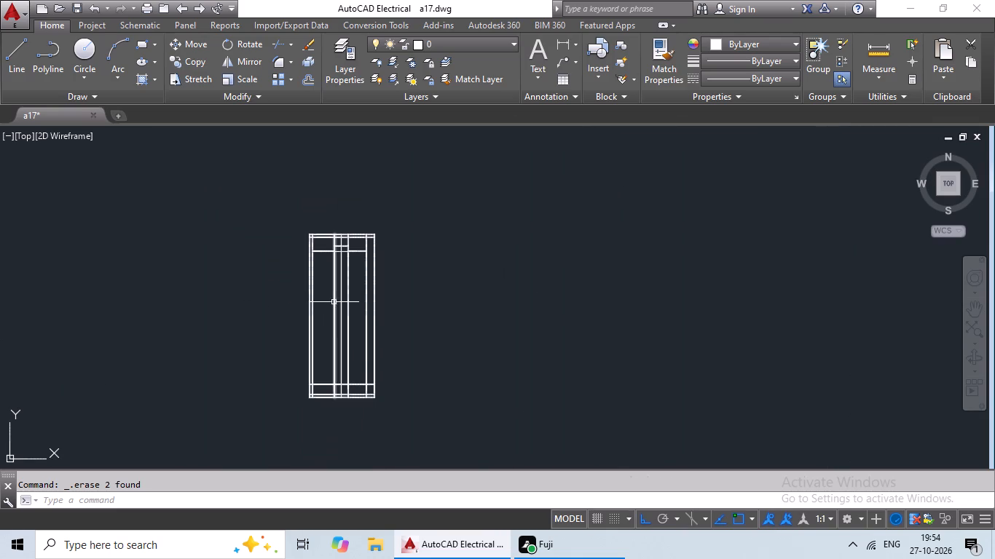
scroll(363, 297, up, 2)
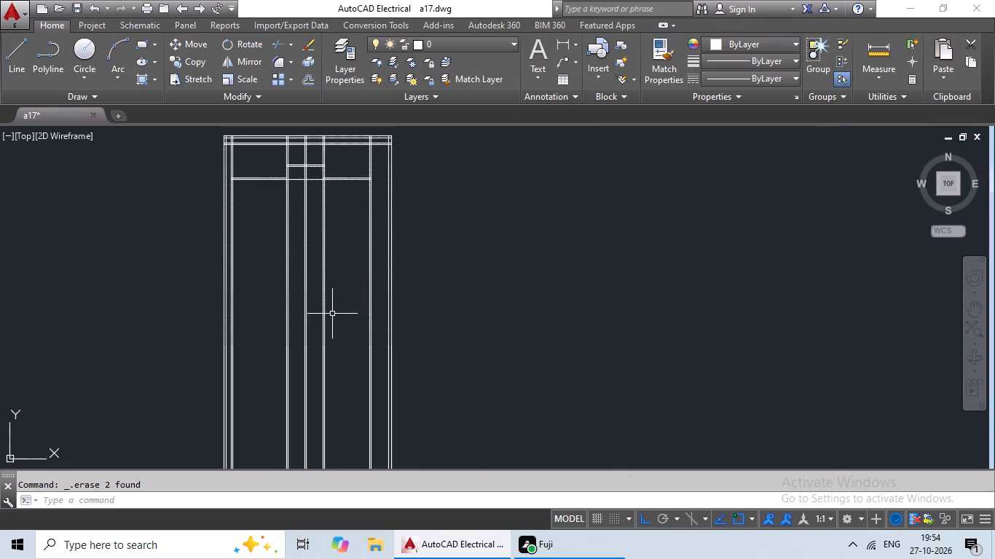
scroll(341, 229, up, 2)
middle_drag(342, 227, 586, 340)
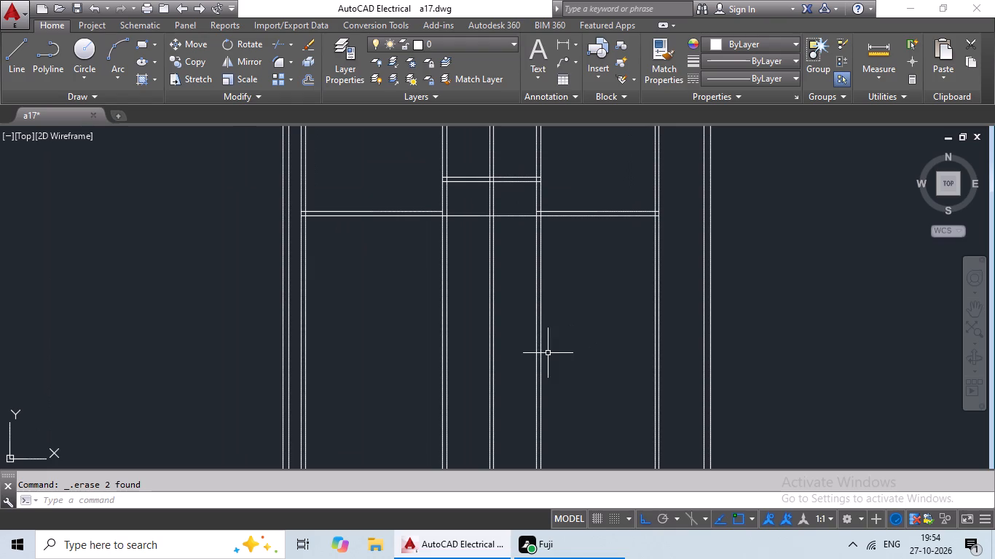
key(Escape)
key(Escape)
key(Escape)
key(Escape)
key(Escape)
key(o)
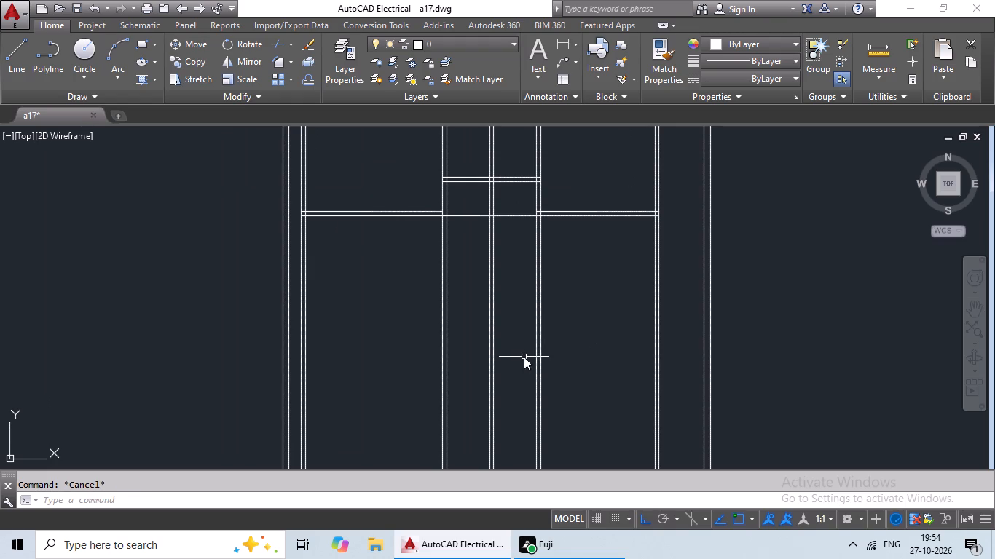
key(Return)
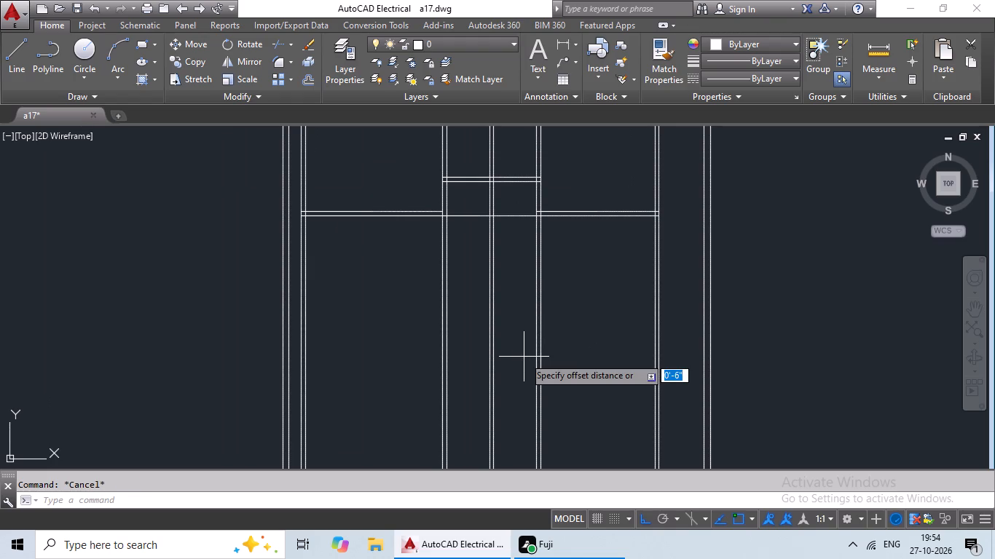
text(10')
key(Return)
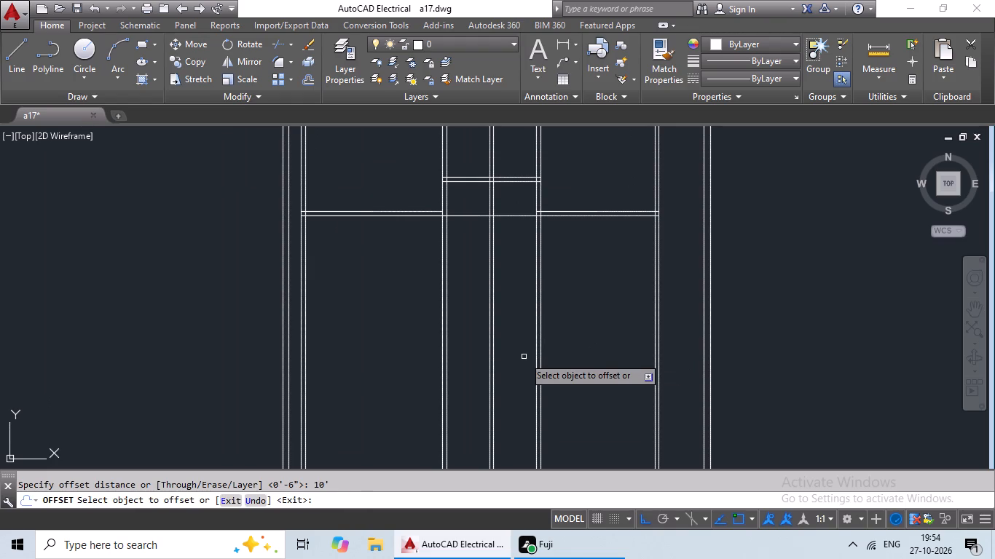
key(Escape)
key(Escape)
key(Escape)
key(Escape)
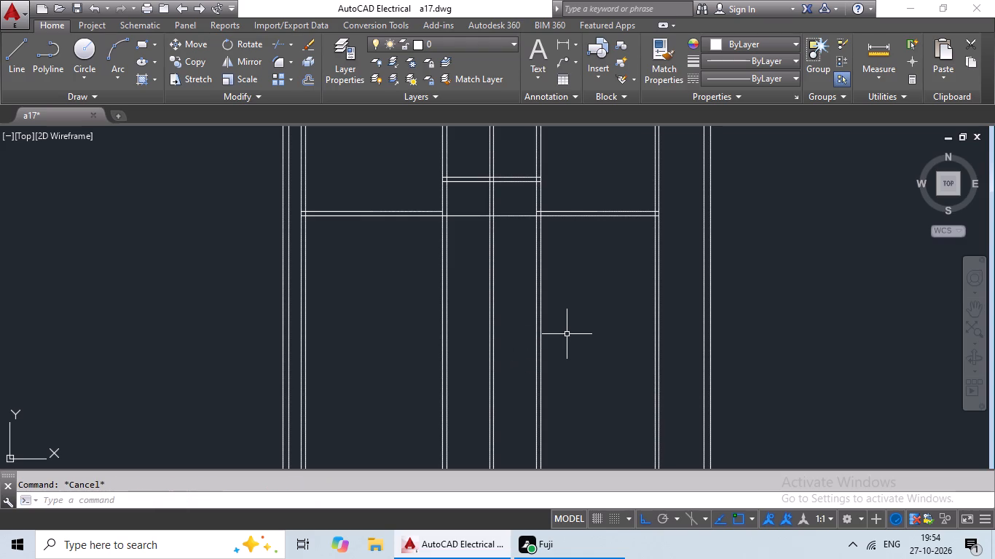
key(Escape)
Trim away all three middle partitions' lines below the lower cross wall.
key(t)
text(re)
key(Escape)
key(Escape)
key(t)
key(r)
key(space)
key(space)
drag(605, 275, 417, 461)
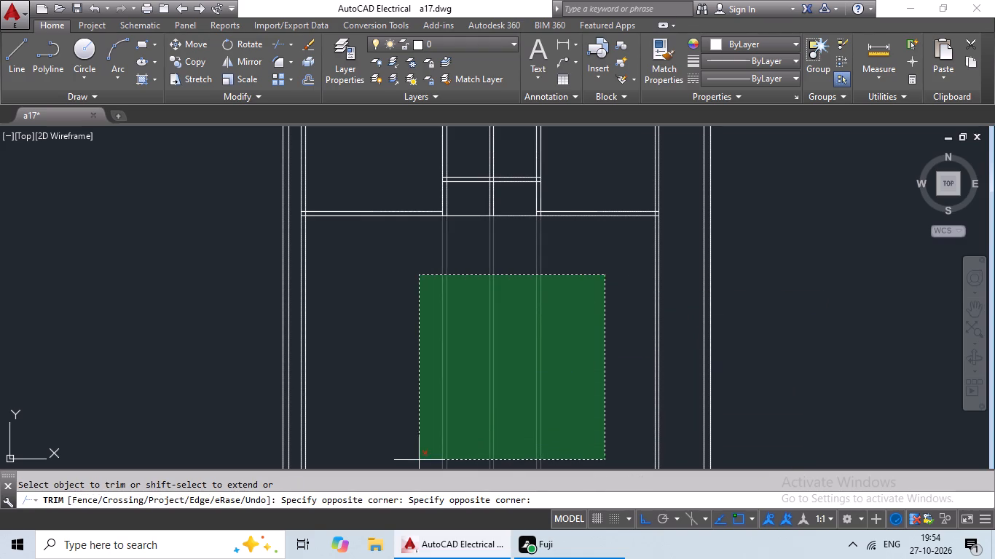
drag(417, 461, 418, 461)
scroll(554, 380, down, 4)
middle_drag(554, 378, 447, 359)
scroll(445, 365, up, 3)
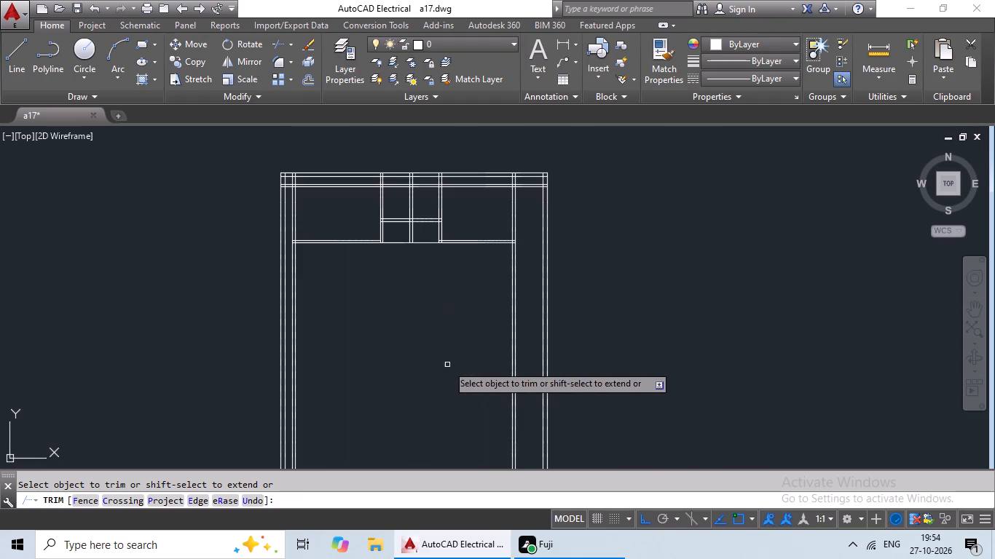
key(Escape)
key(Escape)
key(Escape)
middle_drag(455, 343, 478, 290)
key(Escape)
key(Escape)
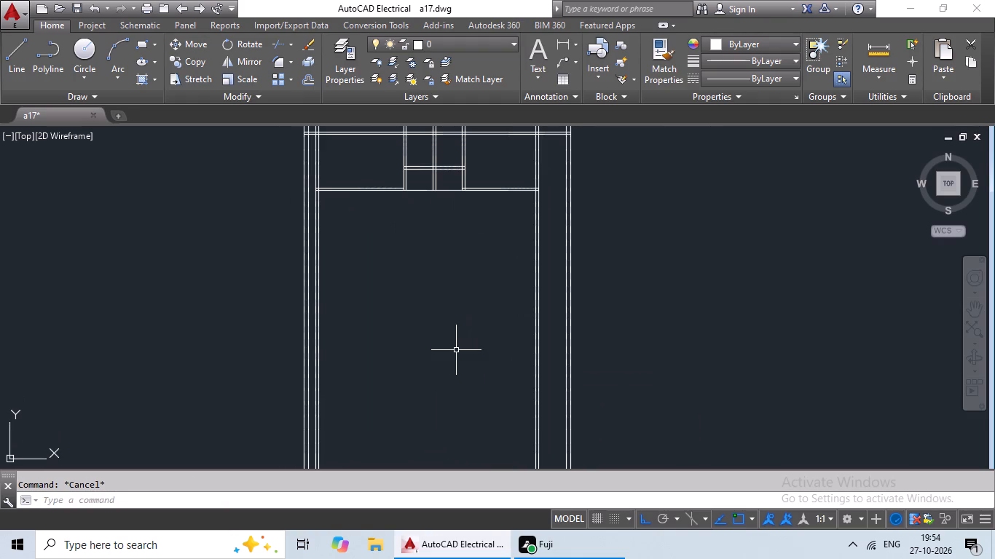
key(Escape)
key(Escape)
Offset the left partition's inner line 10' toward the inside of the large open area.
key(o)
key(Return)
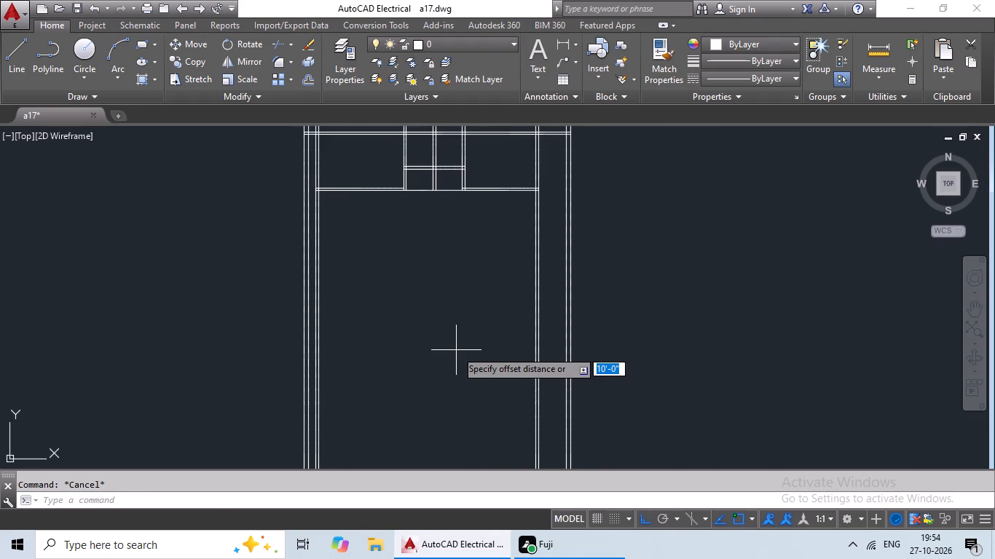
text(10')
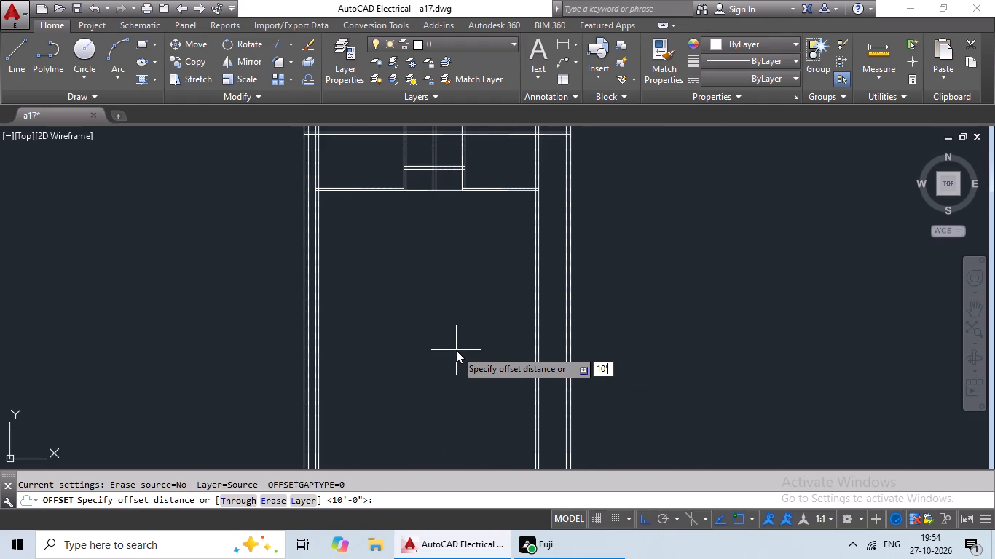
key(Return)
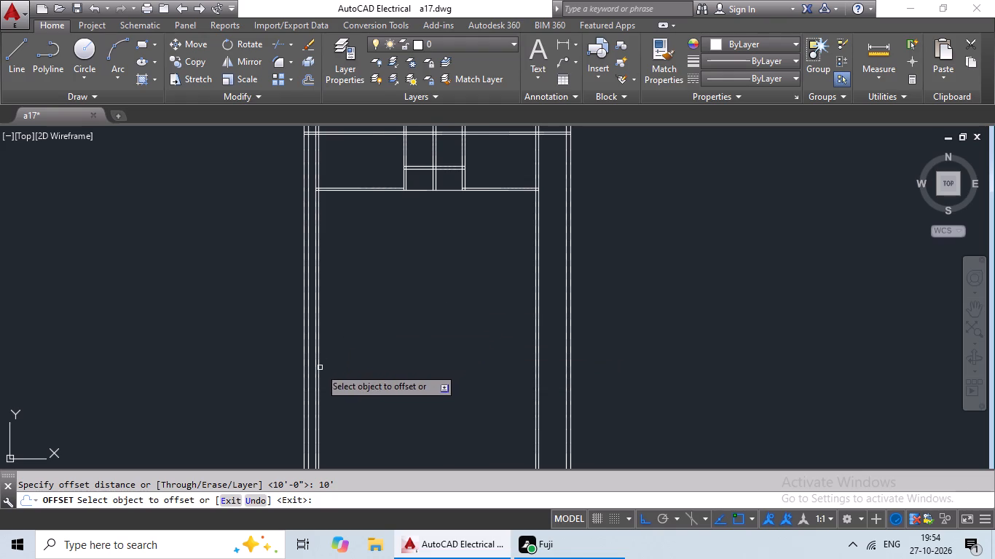
click(318, 371)
click(393, 366)
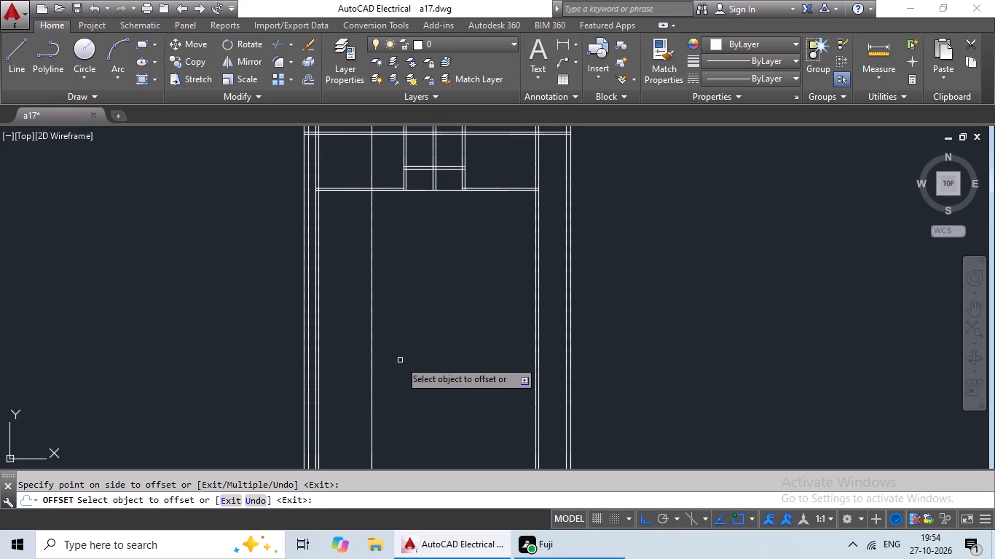
Offset the new vertical line 6" toward the inside of the large open area to form a partition wall.
click(400, 360)
key(Escape)
key(Escape)
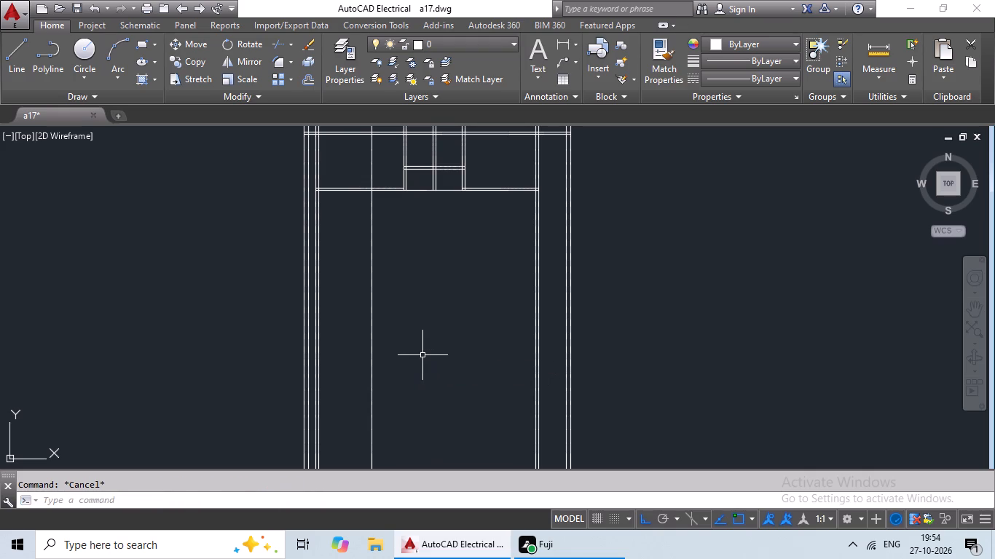
key(o)
key(Return)
text(6")
key(Return)
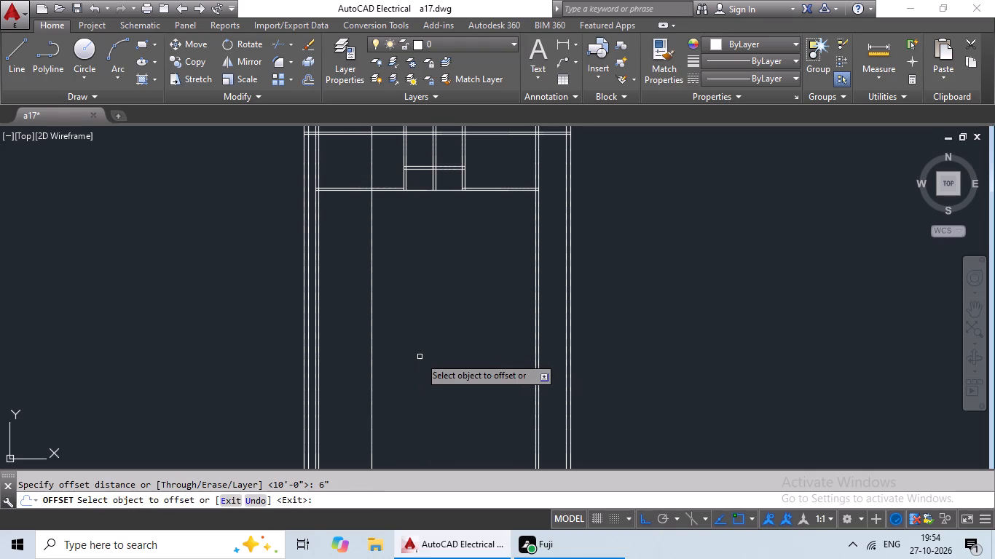
drag(371, 380, 377, 380)
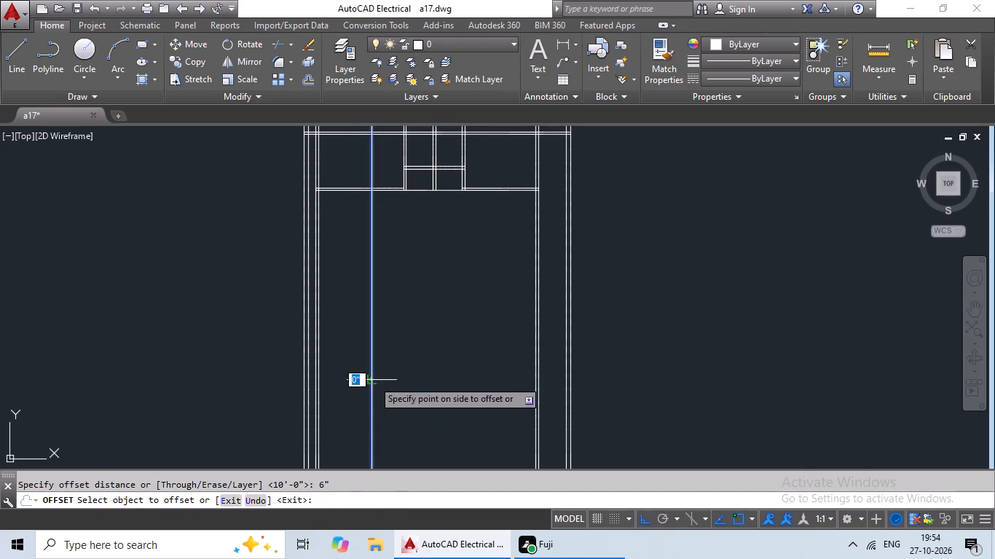
drag(377, 380, 409, 376)
click(436, 367)
scroll(452, 353, down, 1)
middle_drag(444, 370, 435, 393)
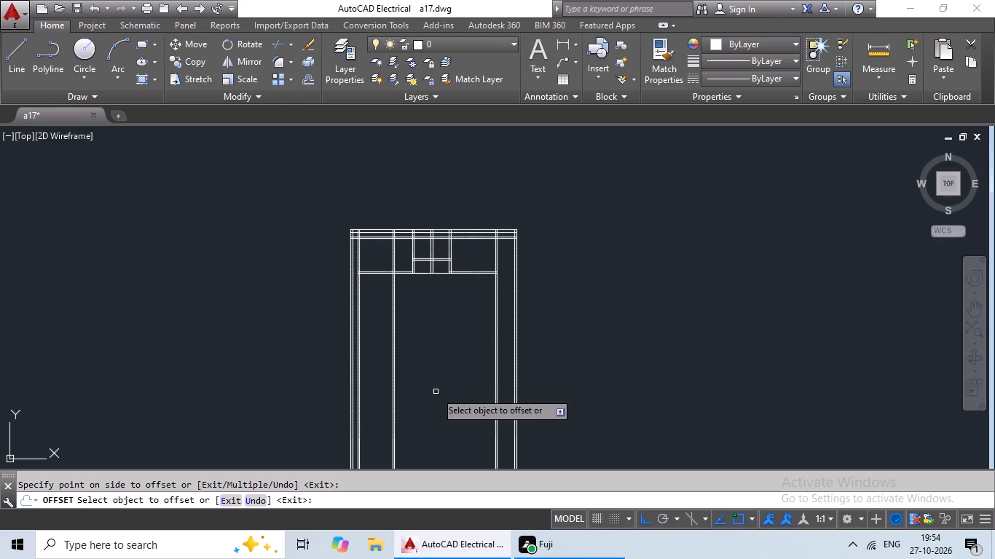
key(Escape)
key(Escape)
key(Escape)
key(Escape)
middle_drag(440, 384, 497, 357)
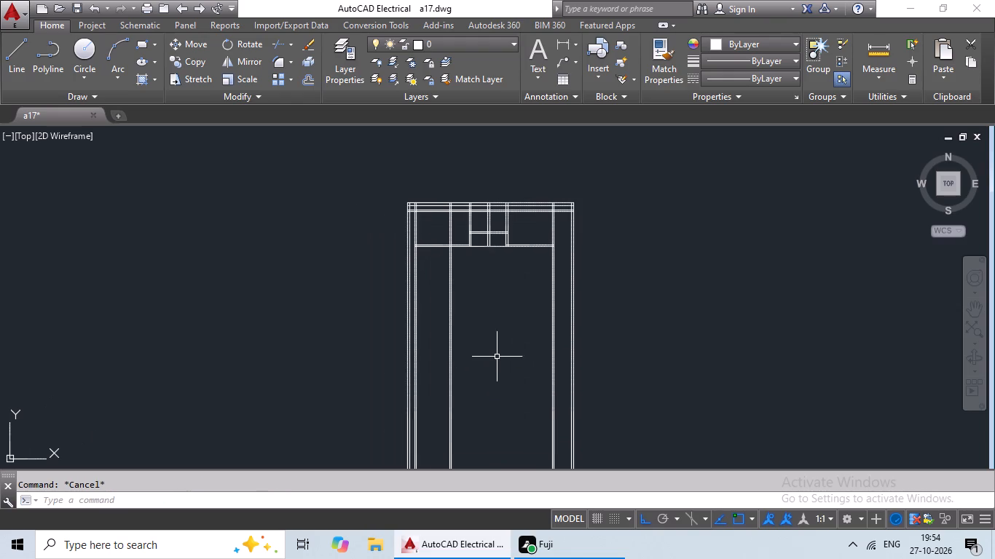
key(Escape)
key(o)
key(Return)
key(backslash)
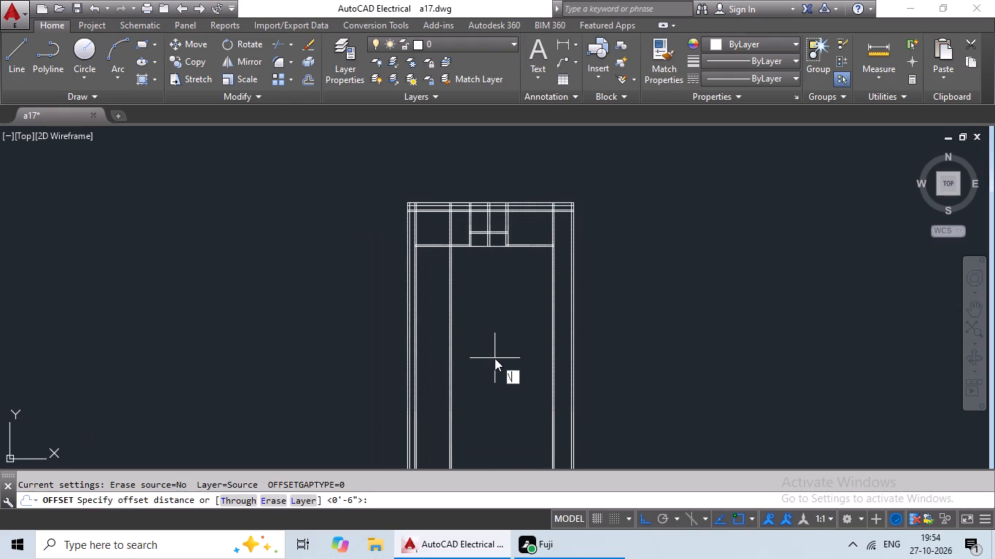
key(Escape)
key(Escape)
Offset the lower cross wall's bottom line 10' down into the large open area.
key(o)
key(Return)
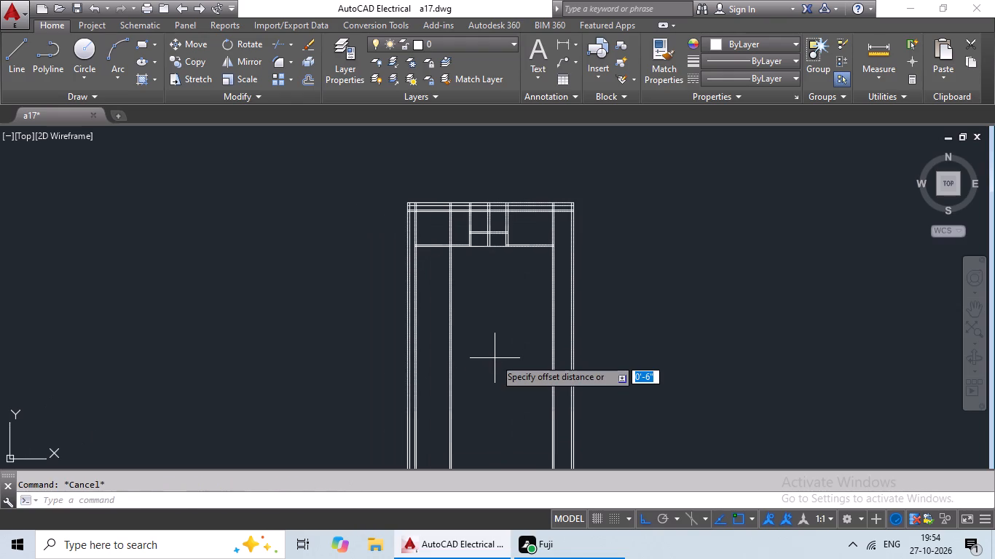
text(10)
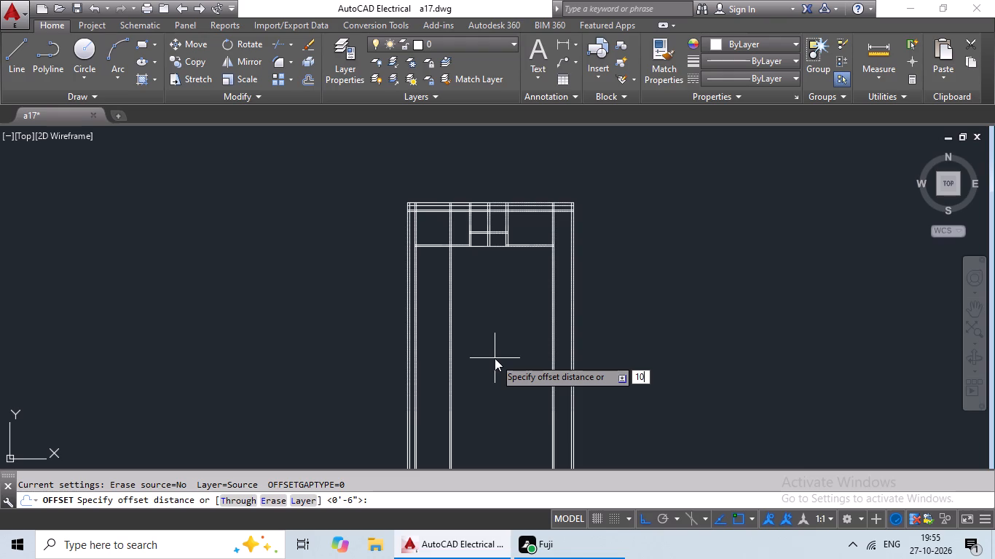
key(apostrophe)
key(Return)
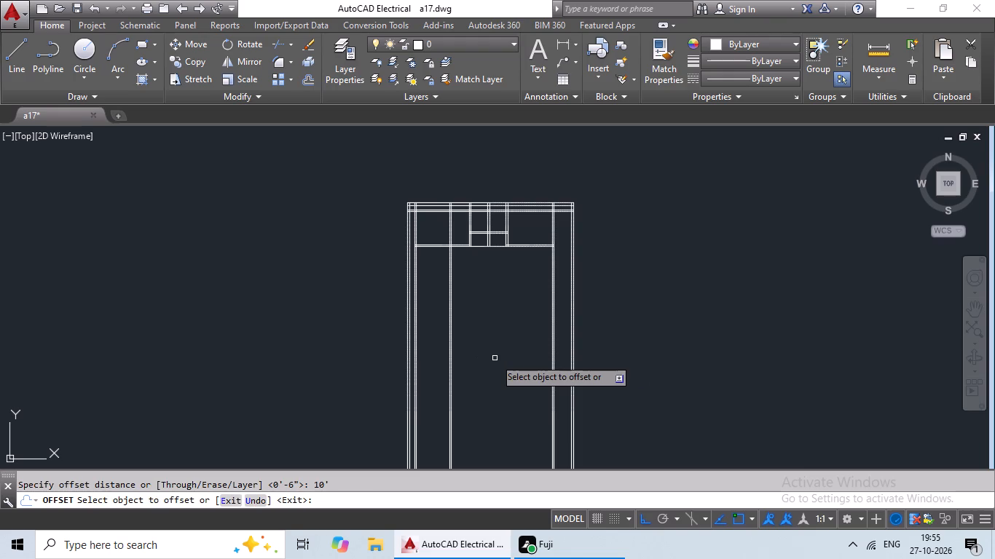
scroll(452, 247, up, 5)
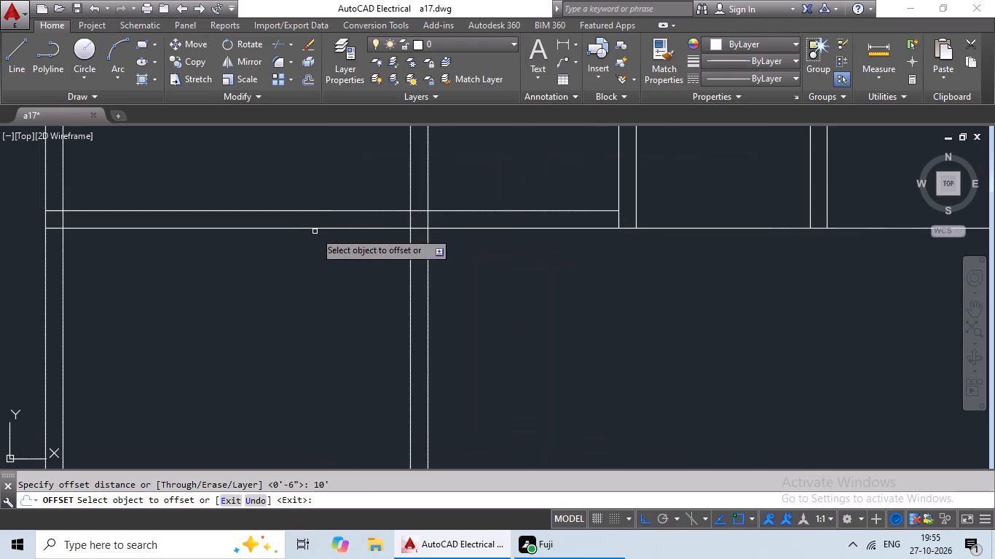
click(324, 229)
click(339, 315)
scroll(385, 293, down, 3)
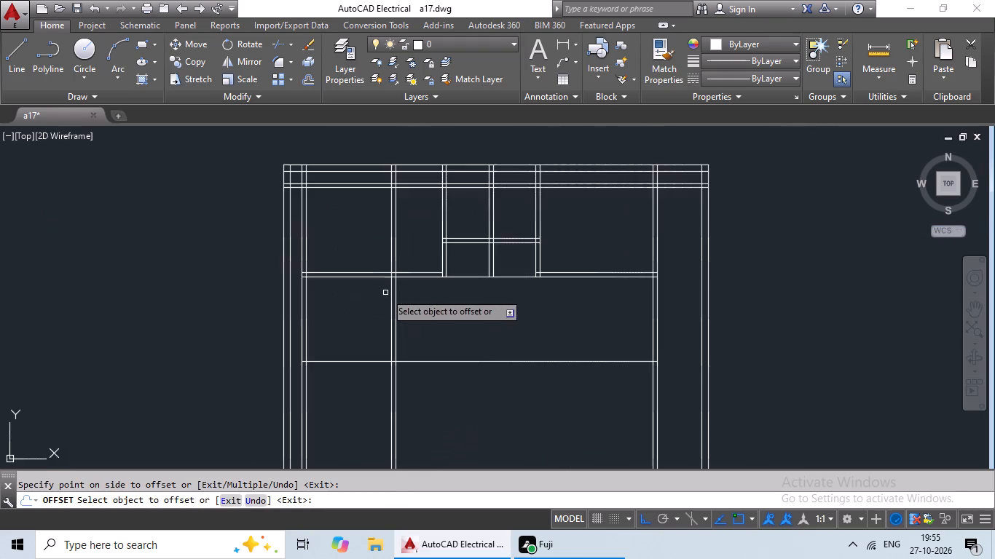
middle_drag(385, 293, 417, 266)
key(Escape)
key(Escape)
Offset the new horizontal line 6" downward to form another cross wall.
key(o)
key(Return)
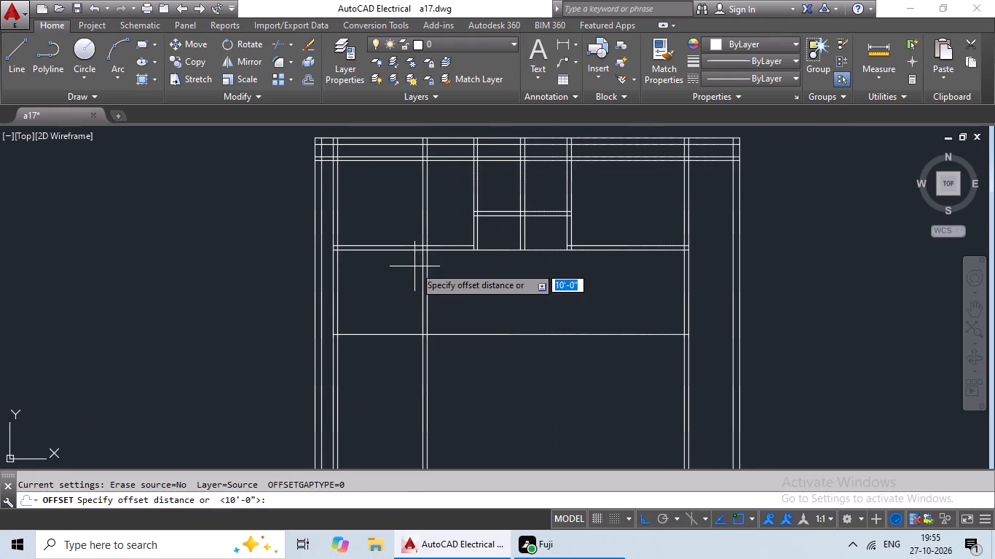
key(6)
key(shift+quotedbl)
key(Return)
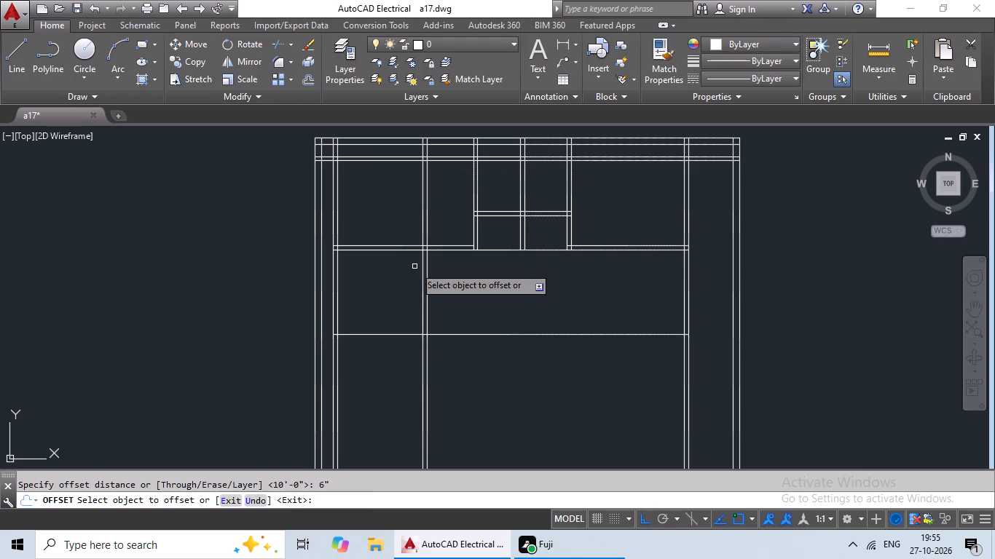
drag(379, 335, 378, 346)
click(379, 376)
key(Escape)
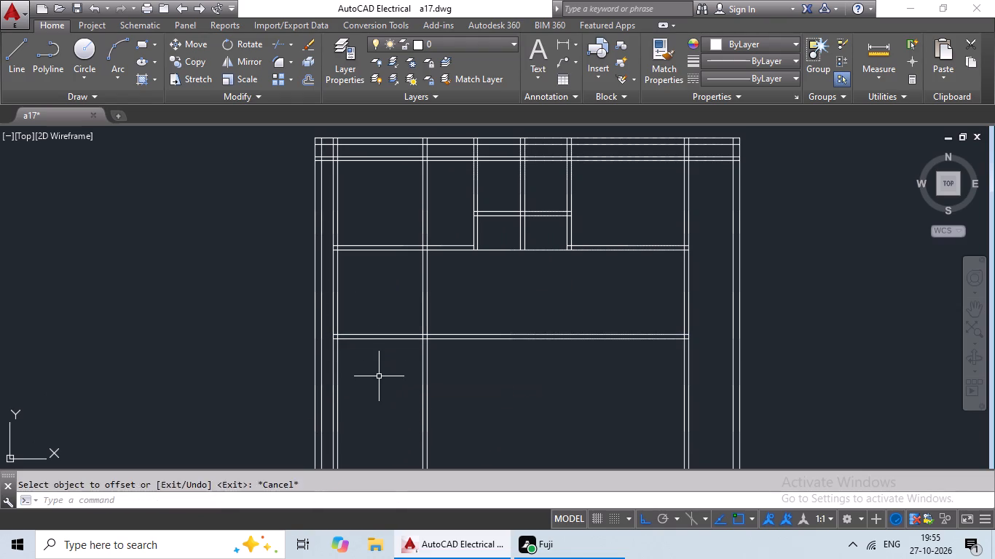
key(Escape)
key(Escape)
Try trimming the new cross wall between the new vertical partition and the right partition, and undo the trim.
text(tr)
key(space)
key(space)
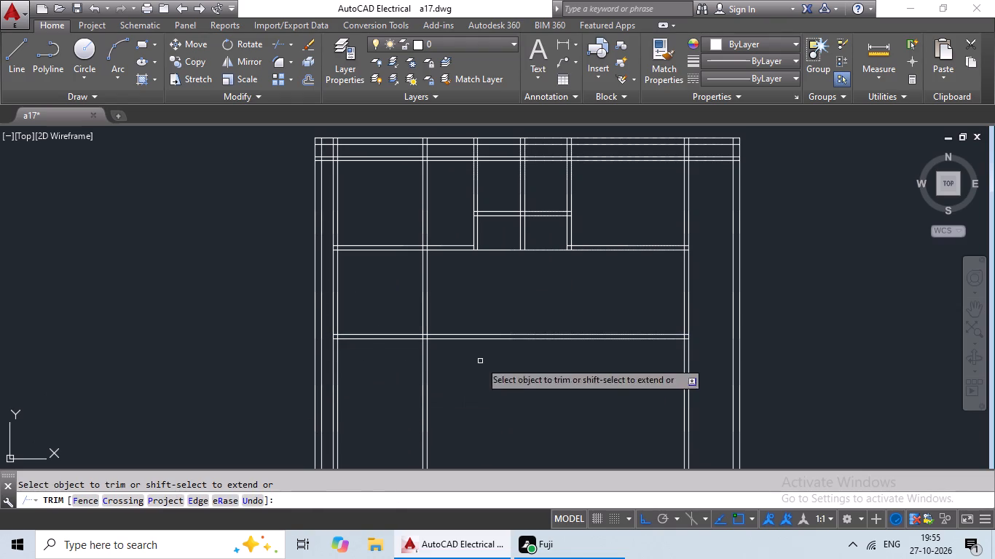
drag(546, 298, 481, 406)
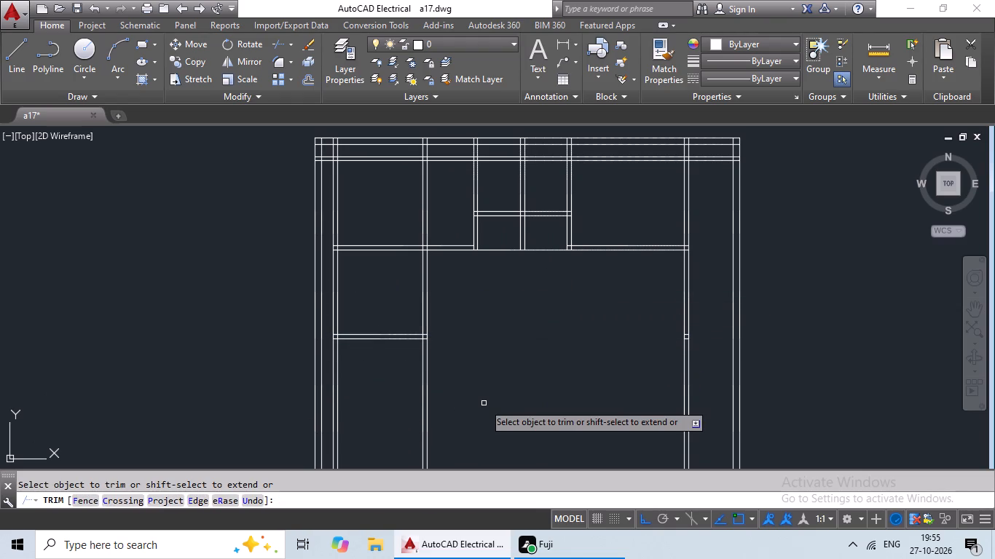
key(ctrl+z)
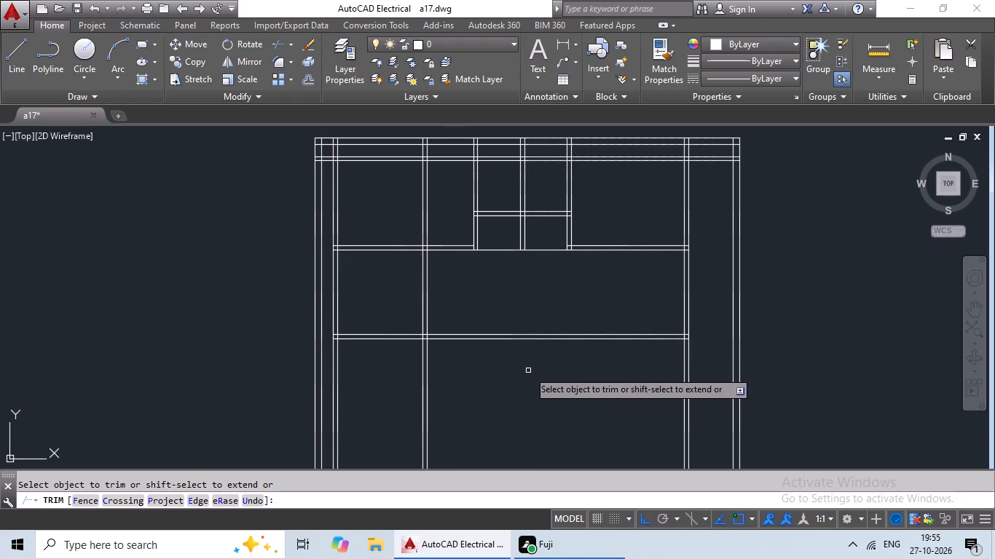
Trim away the new vertical partition's lines from the top outer wall down through the upper cross wall.
middle_click(531, 364)
middle_drag(433, 178, 426, 322)
scroll(439, 284, up, 3)
drag(444, 271, 341, 273)
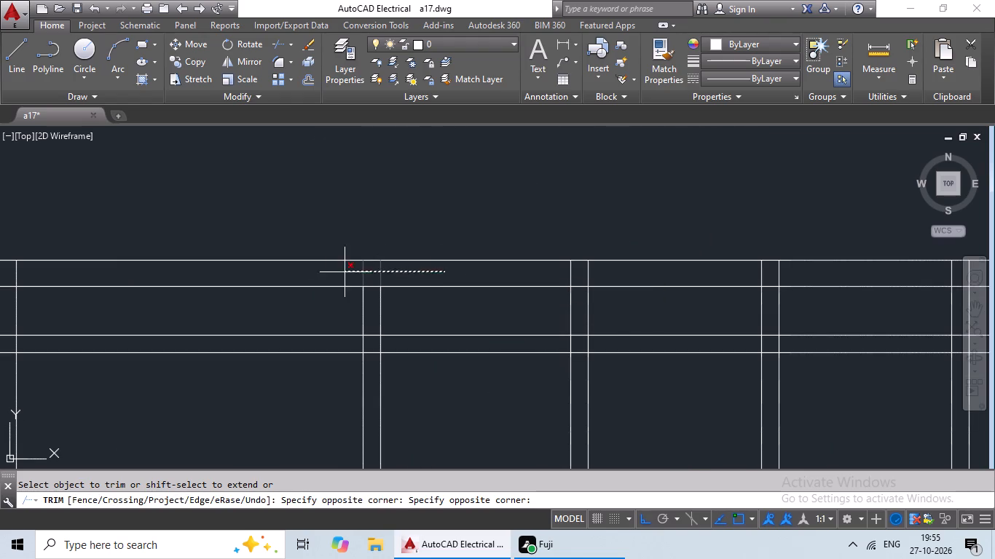
drag(341, 273, 331, 275)
drag(433, 300, 308, 312)
drag(308, 312, 323, 315)
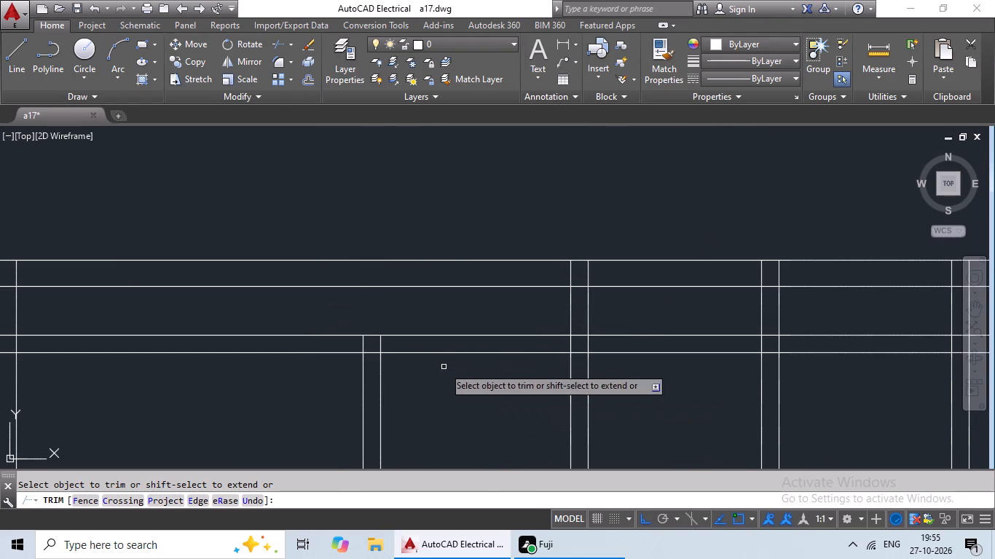
drag(405, 345, 339, 343)
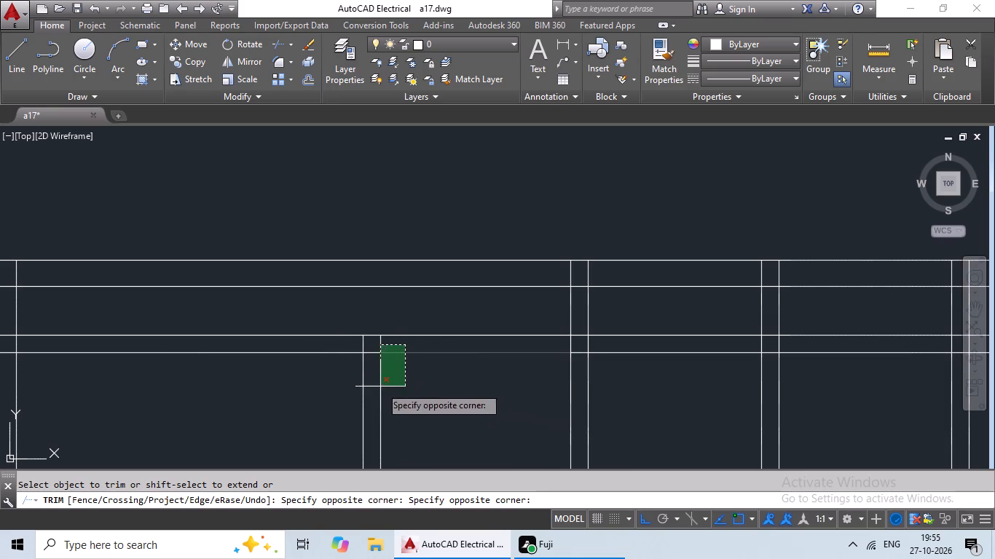
drag(406, 345, 353, 338)
drag(398, 343, 389, 341)
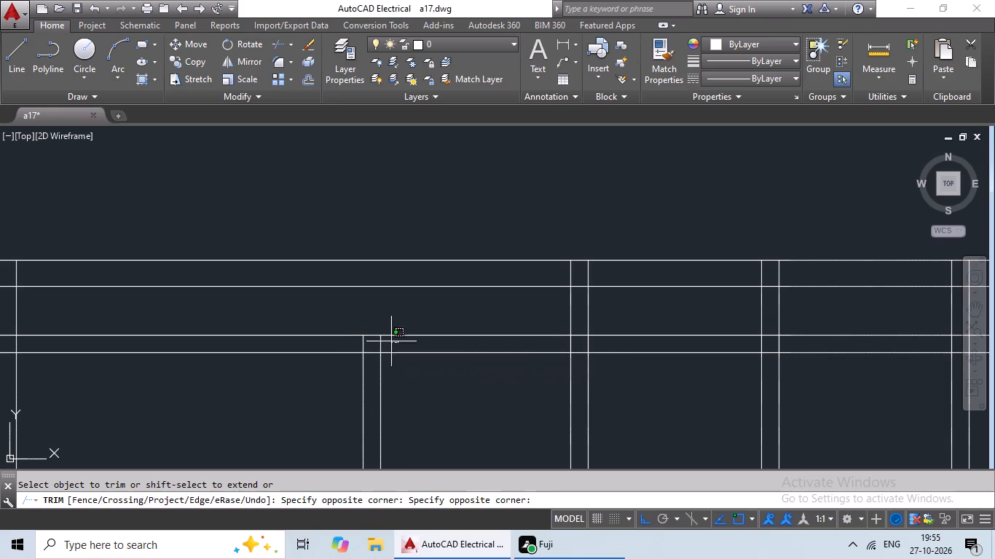
drag(389, 341, 355, 342)
middle_drag(448, 389, 467, 301)
scroll(476, 302, down, 2)
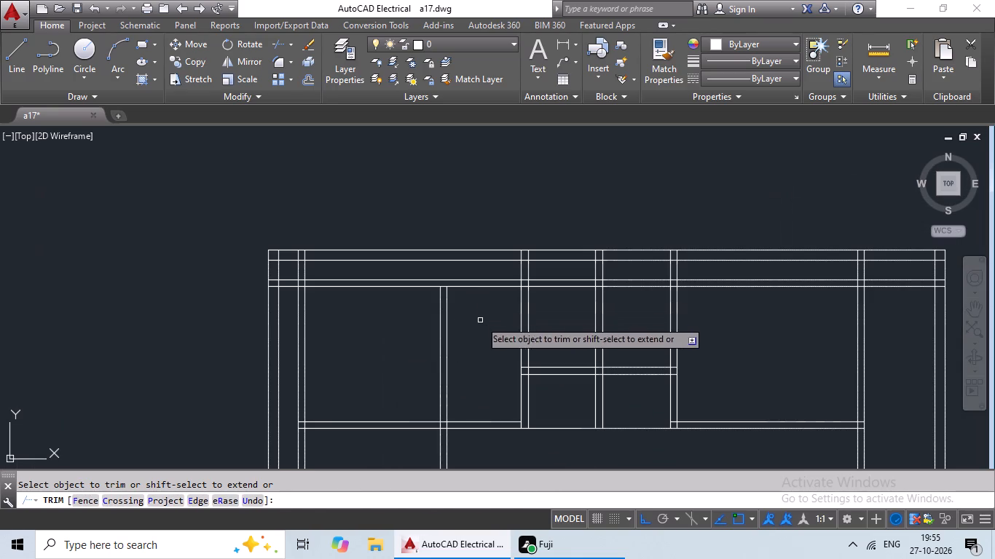
Trim away the new vertical partition's lines between the upper cross wall and the cross wall below it.
drag(480, 320, 386, 363)
click(418, 360)
scroll(433, 345, down, 3)
middle_drag(482, 409, 487, 389)
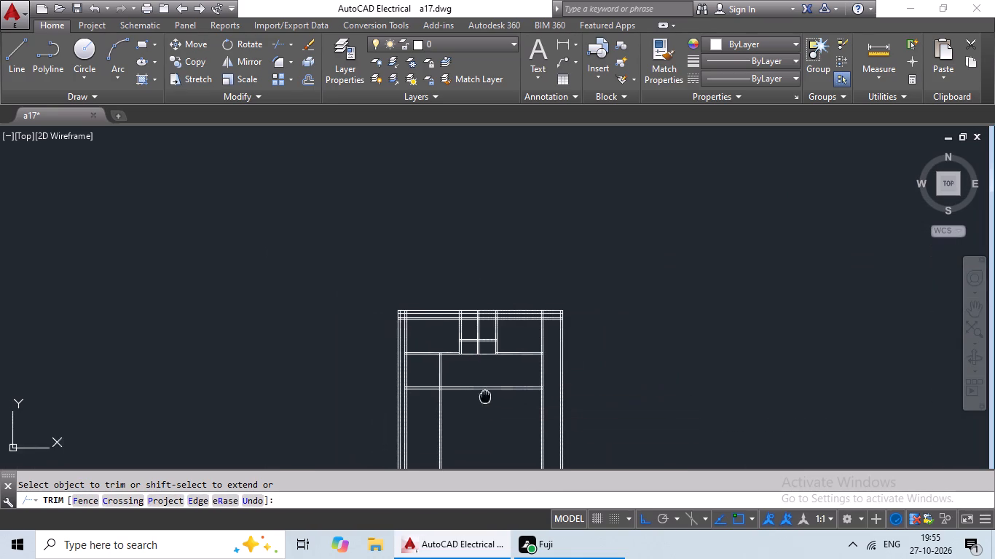
middle_drag(487, 389, 492, 356)
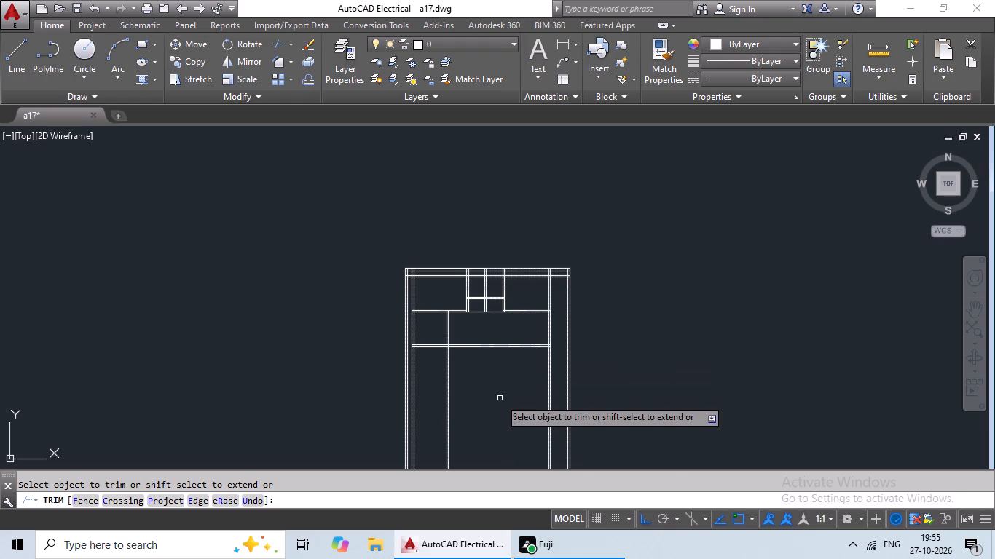
Trim away the new vertical partition's lines below the newly added cross wall.
scroll(500, 398, up, 2)
drag(509, 368, 315, 467)
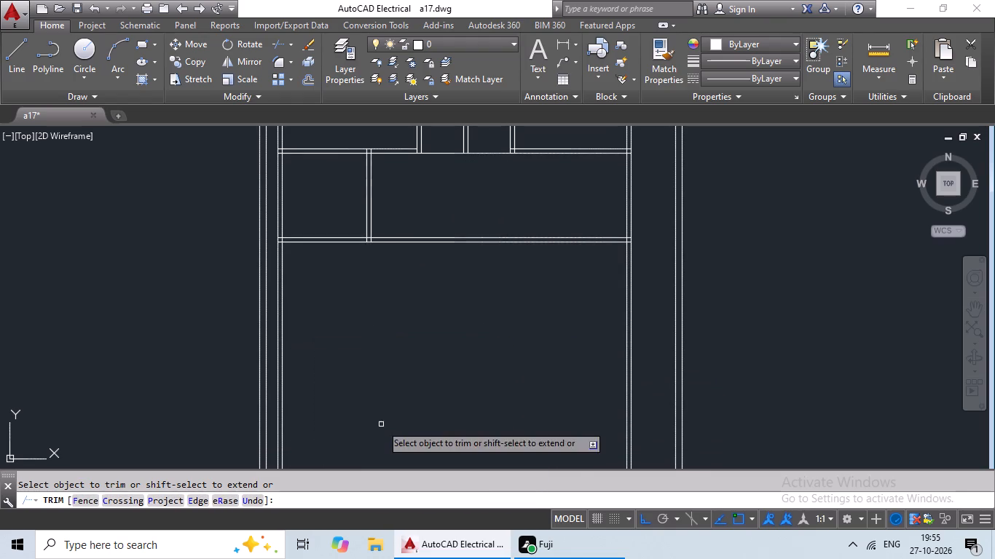
scroll(388, 416, down, 3)
middle_drag(401, 399, 427, 339)
scroll(430, 349, down, 1)
middle_drag(430, 349, 355, 413)
scroll(358, 410, up, 2)
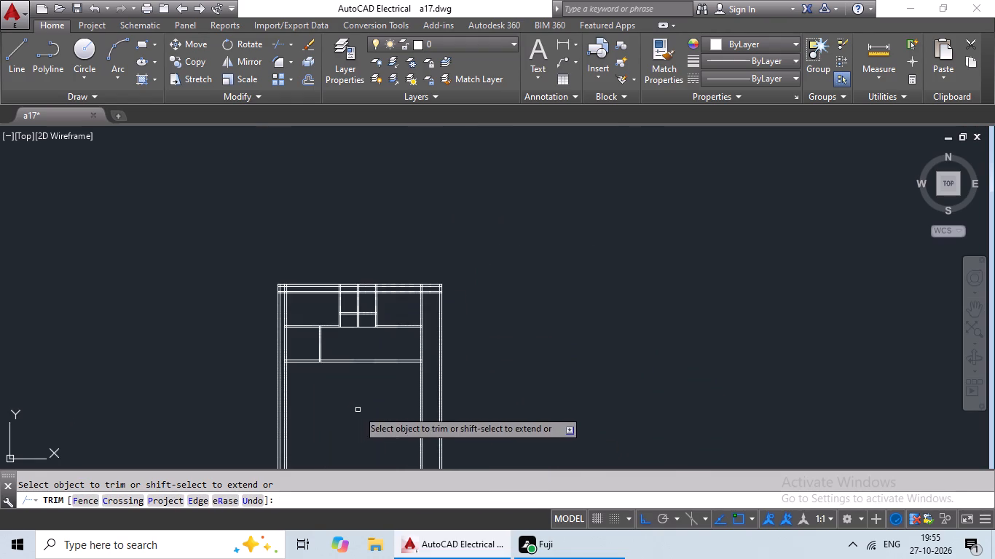
middle_drag(360, 408, 412, 435)
scroll(410, 421, up, 2)
middle_drag(410, 420, 510, 451)
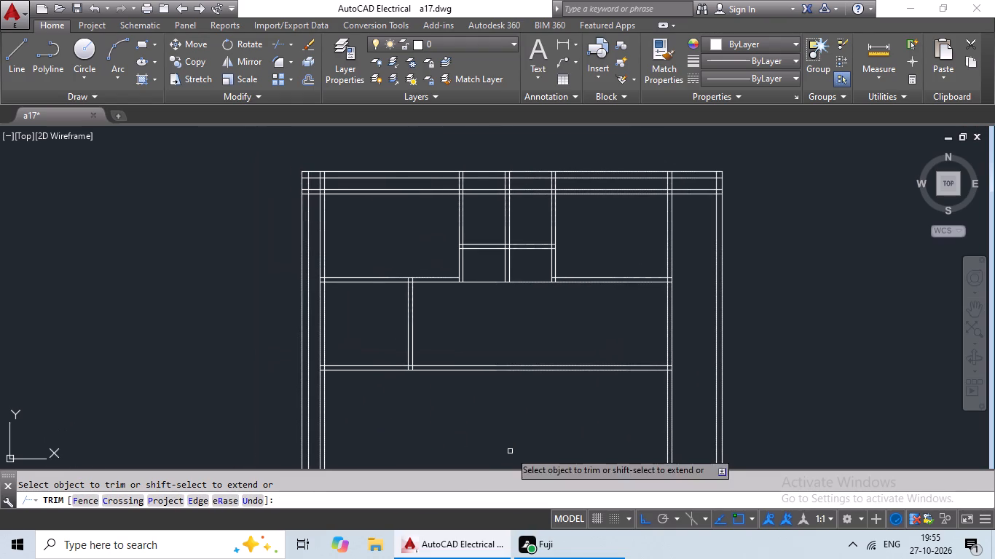
key(Escape)
key(Escape)
key(Escape)
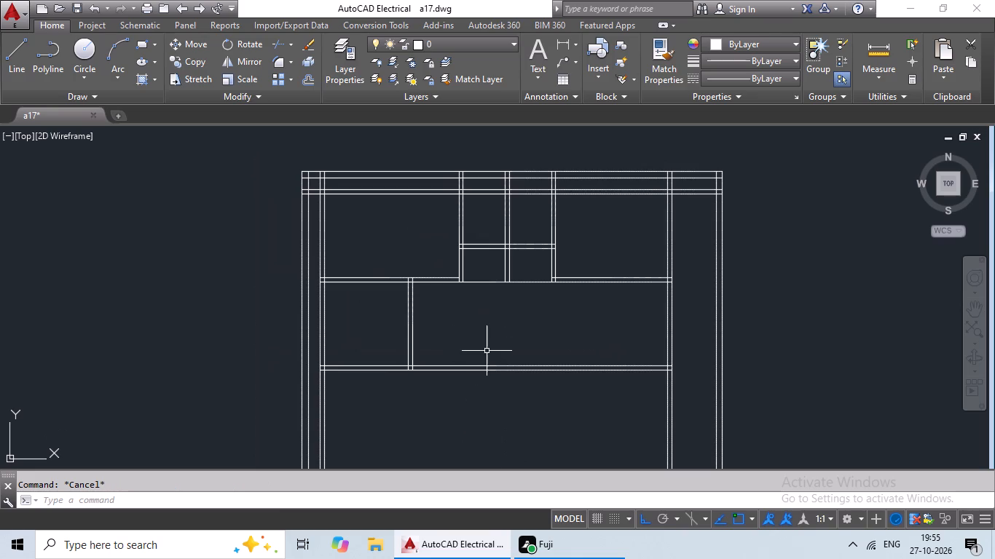
Check the clear width of the room between the short vertical partition and the right partition with a linear dimension.
middle_drag(537, 393, 562, 373)
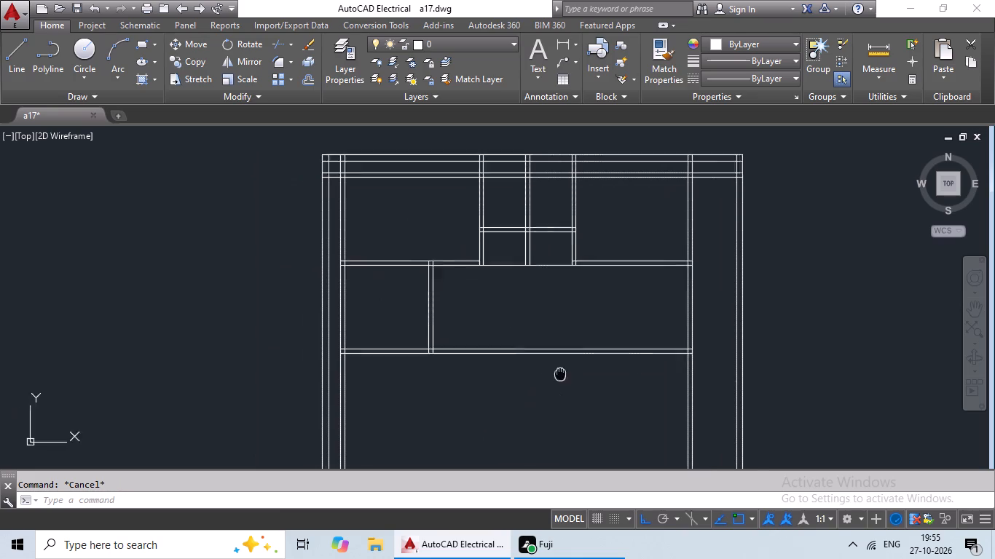
middle_drag(562, 373, 571, 365)
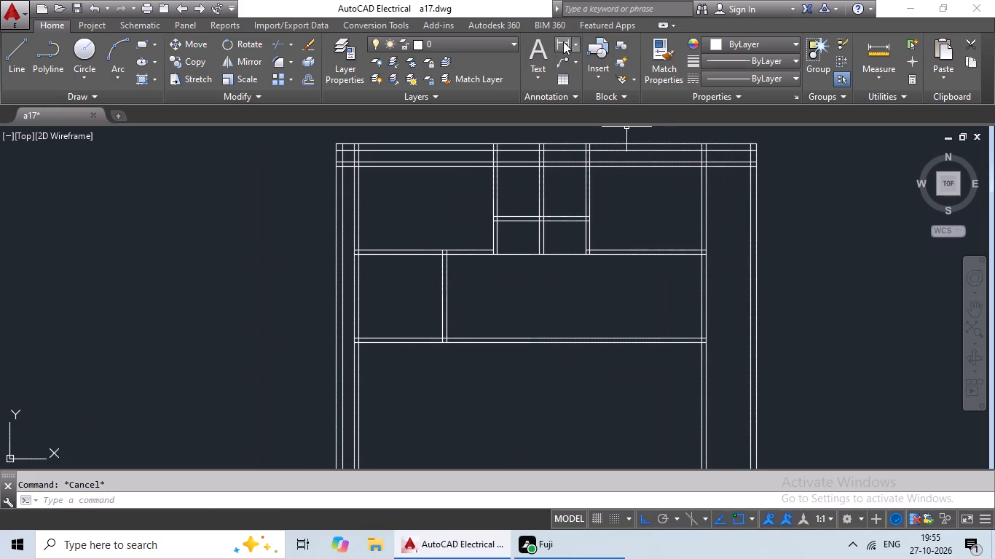
click(563, 41)
scroll(455, 253, up, 3)
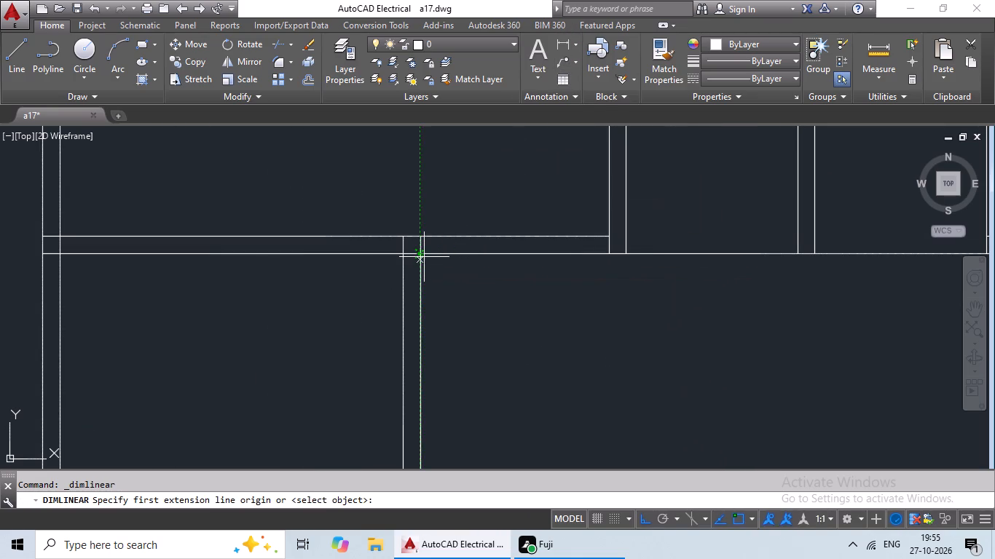
click(423, 255)
middle_drag(801, 276, 409, 280)
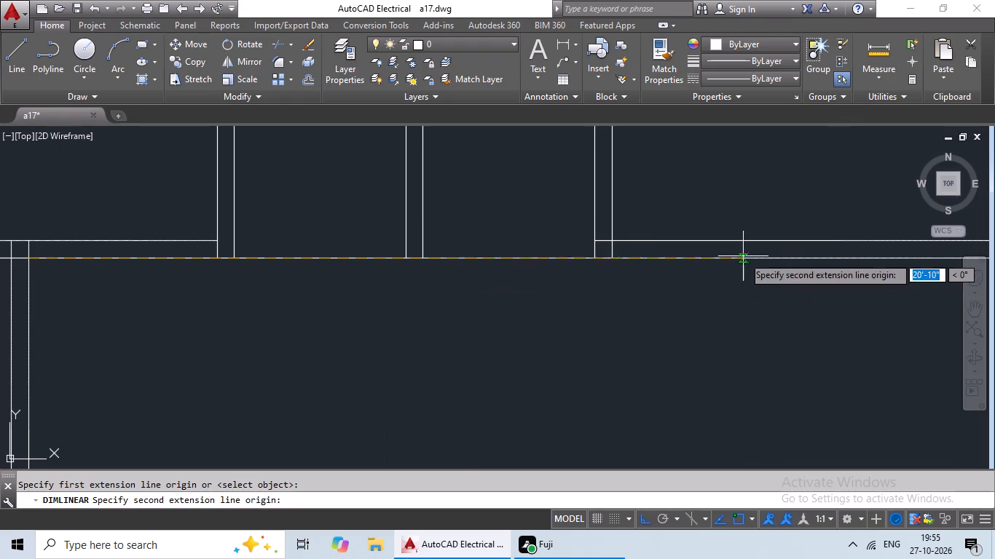
scroll(746, 255, down, 3)
scroll(824, 260, up, 2)
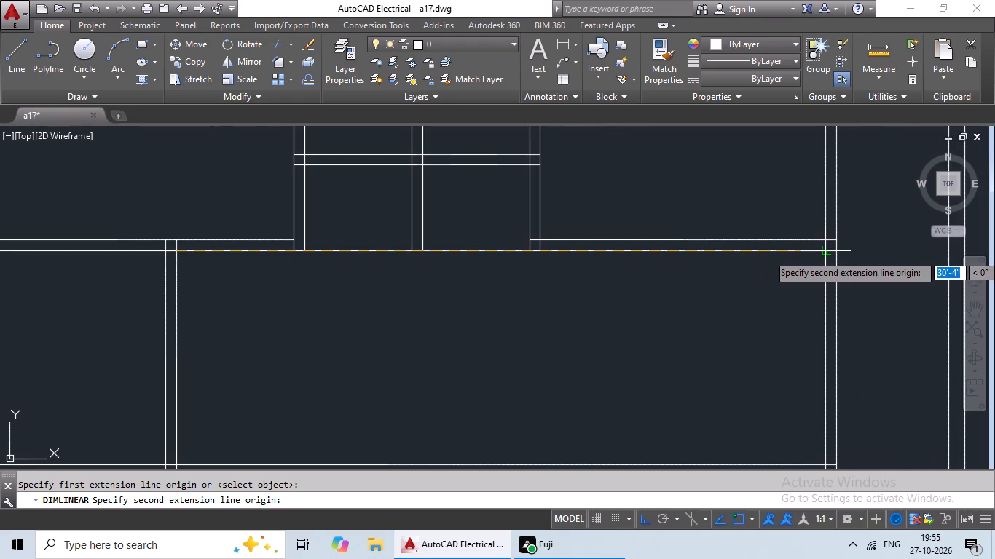
click(824, 253)
scroll(818, 294, up, 2)
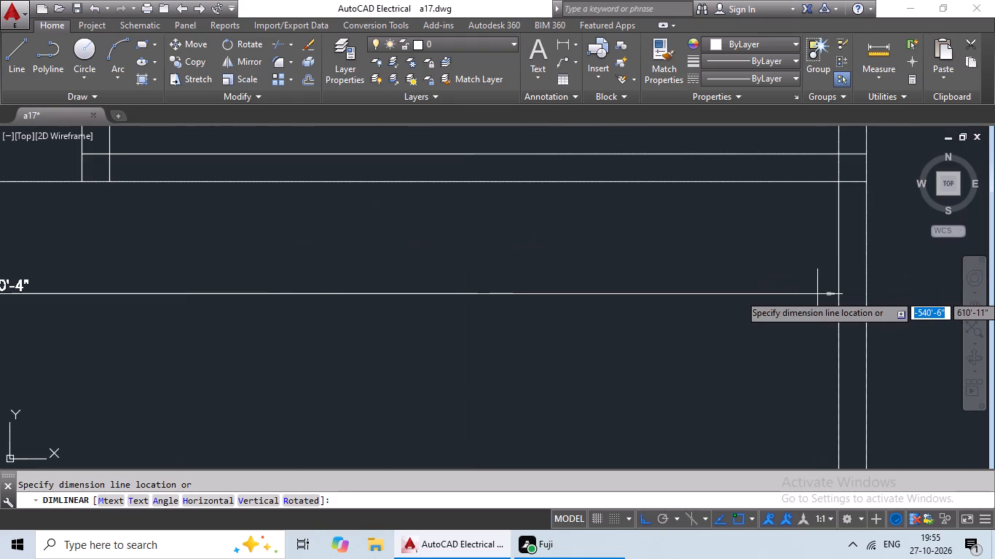
scroll(817, 294, down, 1)
middle_drag(817, 293, 849, 287)
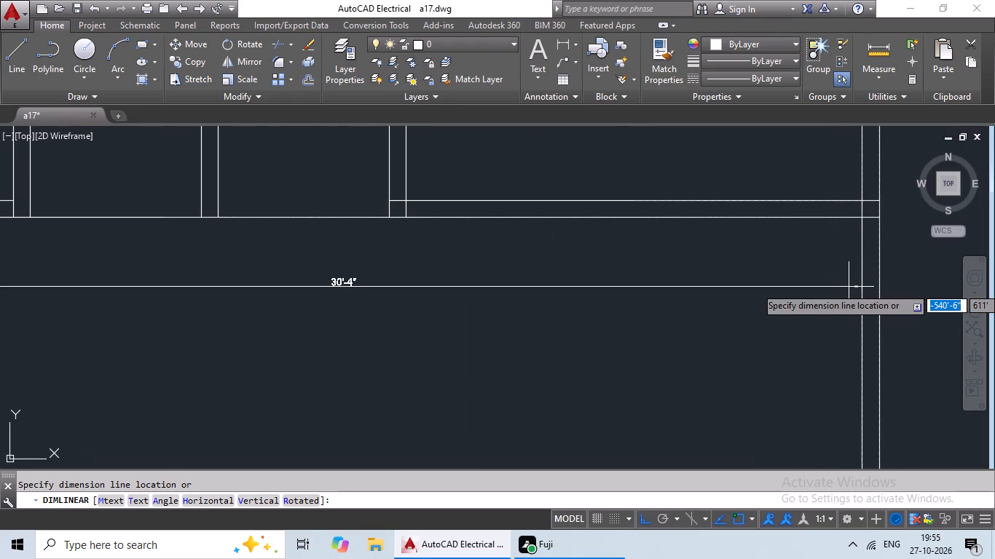
key(Escape)
Offset the left partition's inner line 16' to the right, into the open area below the cross walls.
scroll(849, 287, down, 3)
middle_drag(790, 316, 856, 261)
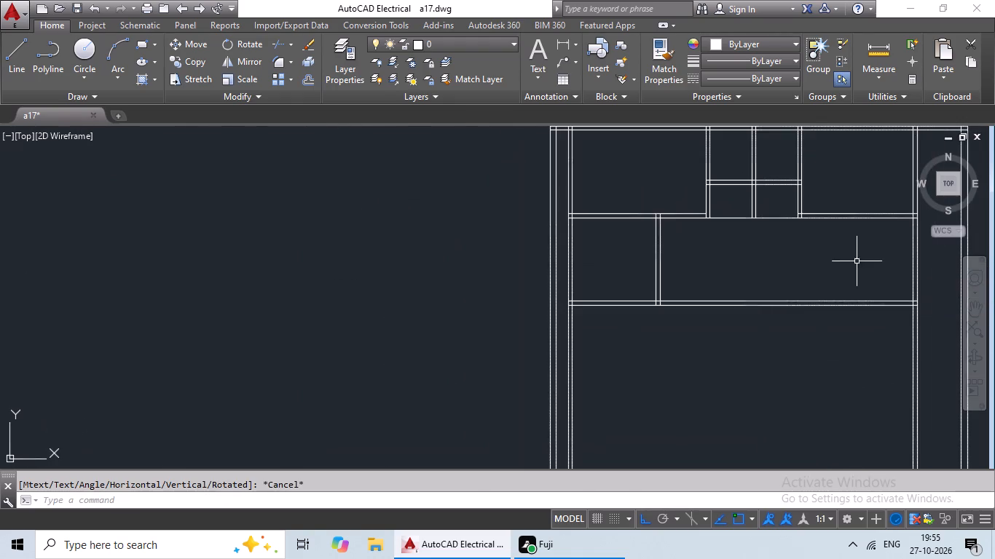
middle_drag(774, 400, 822, 314)
middle_drag(814, 346, 584, 309)
key(Escape)
key(Escape)
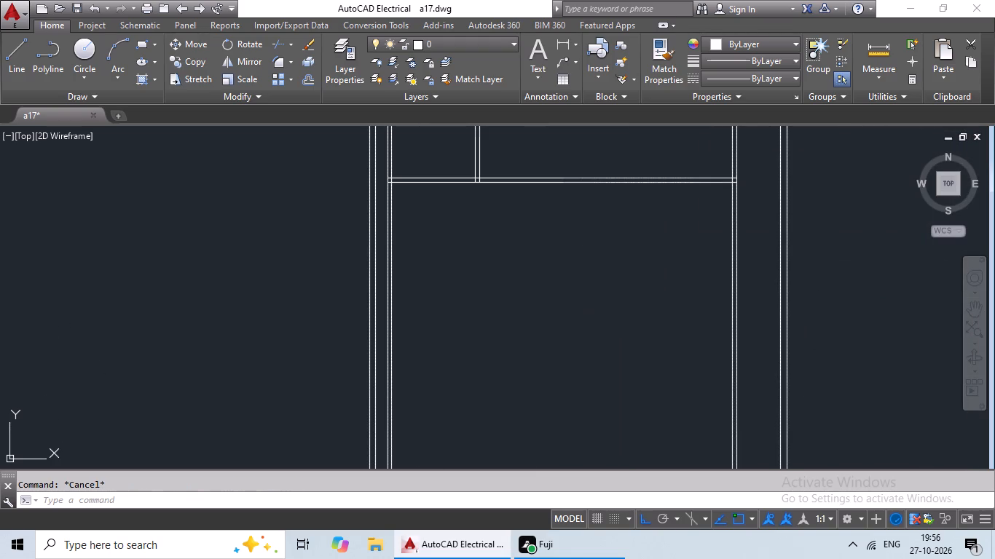
middle_drag(600, 322, 631, 281)
key(Escape)
key(Escape)
key(Escape)
key(o)
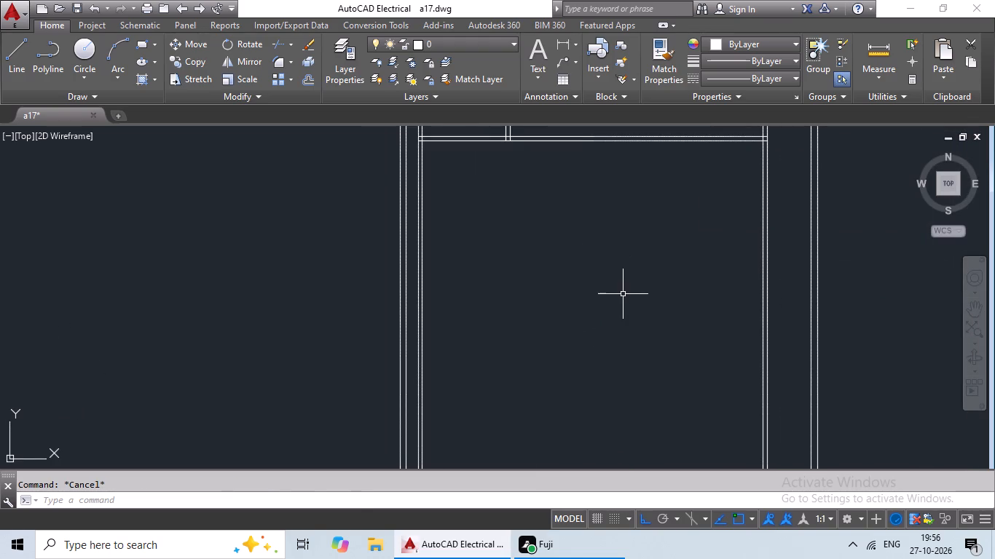
key(Return)
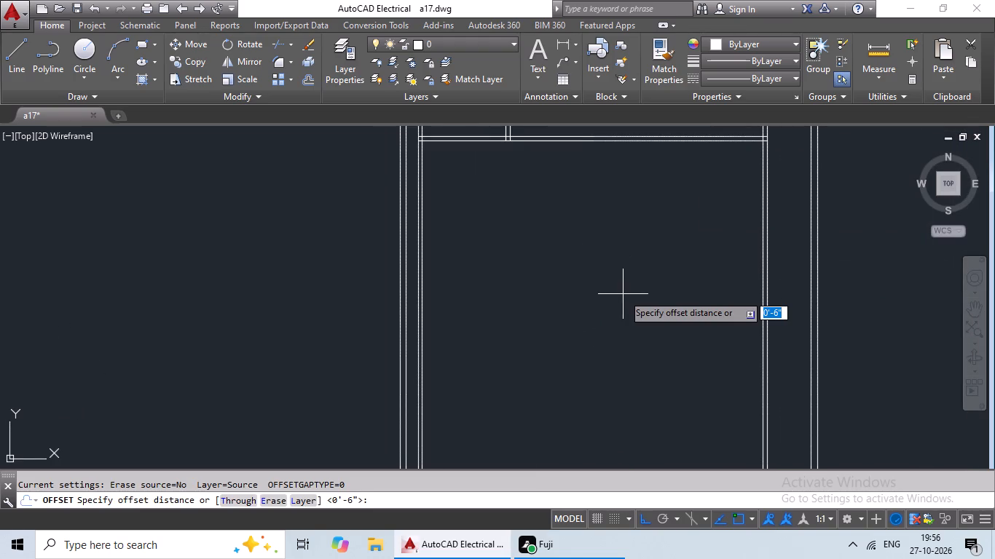
text(16')
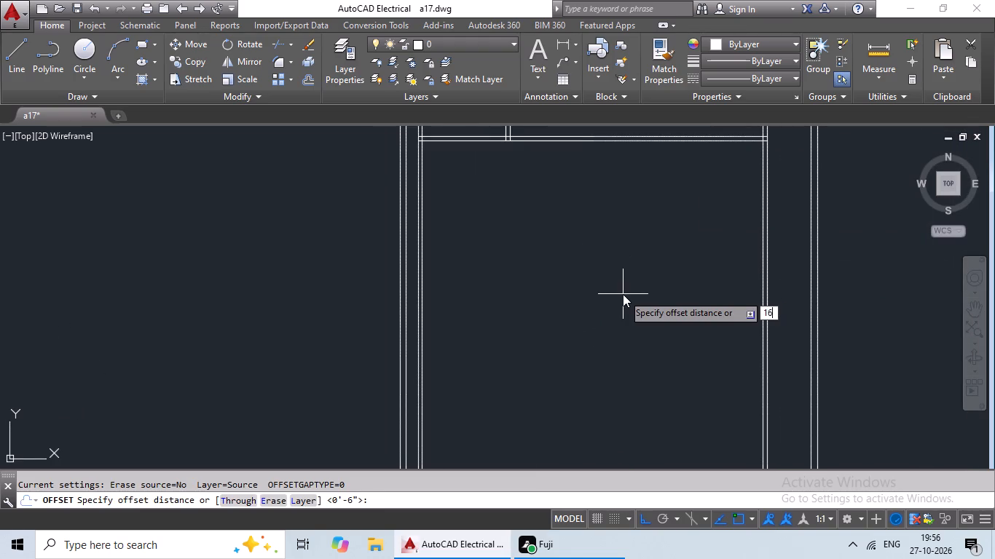
key(Return)
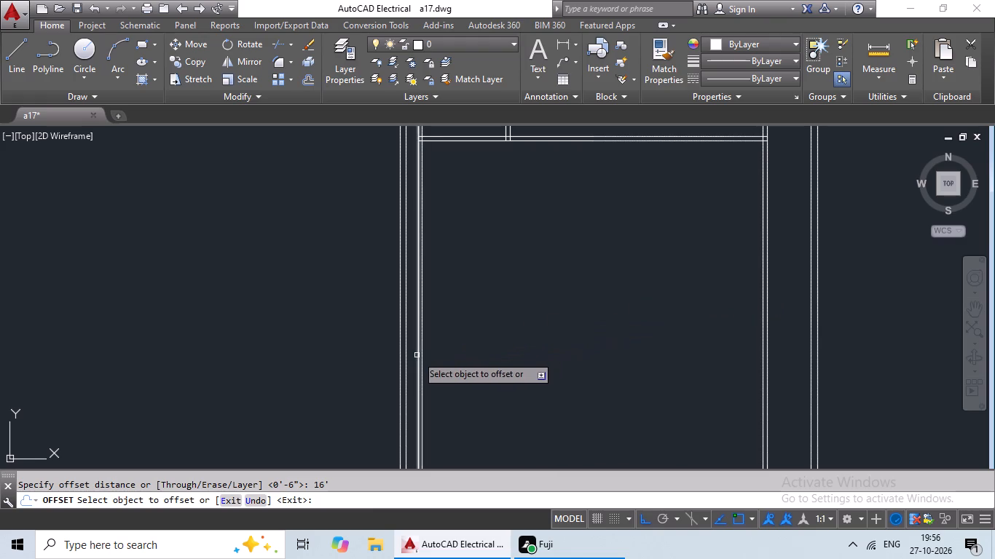
drag(422, 351, 430, 353)
click(550, 362)
key(Escape)
key(Escape)
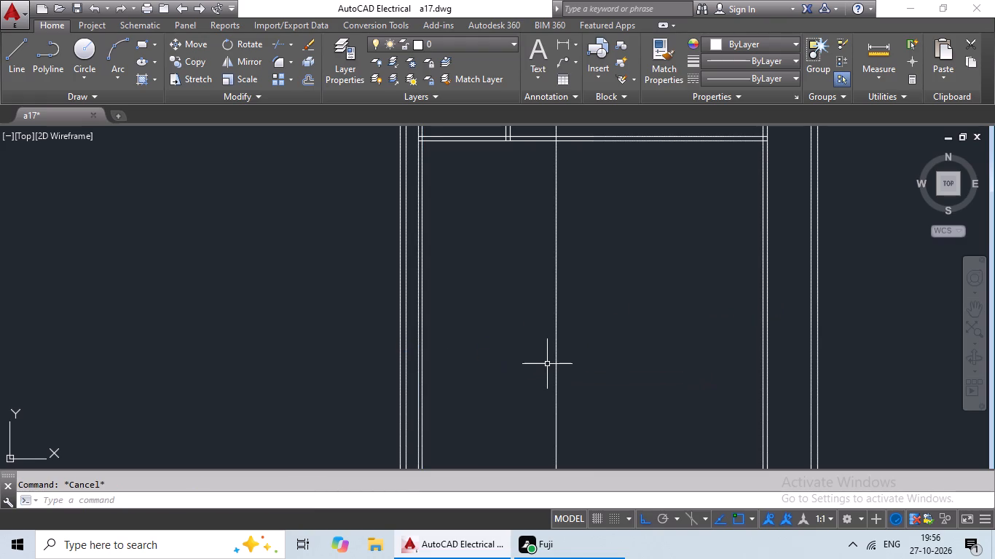
Offset the new vertical line 6" to the right to form the partition's thickness.
key(o)
key(Return)
text(6")
key(Return)
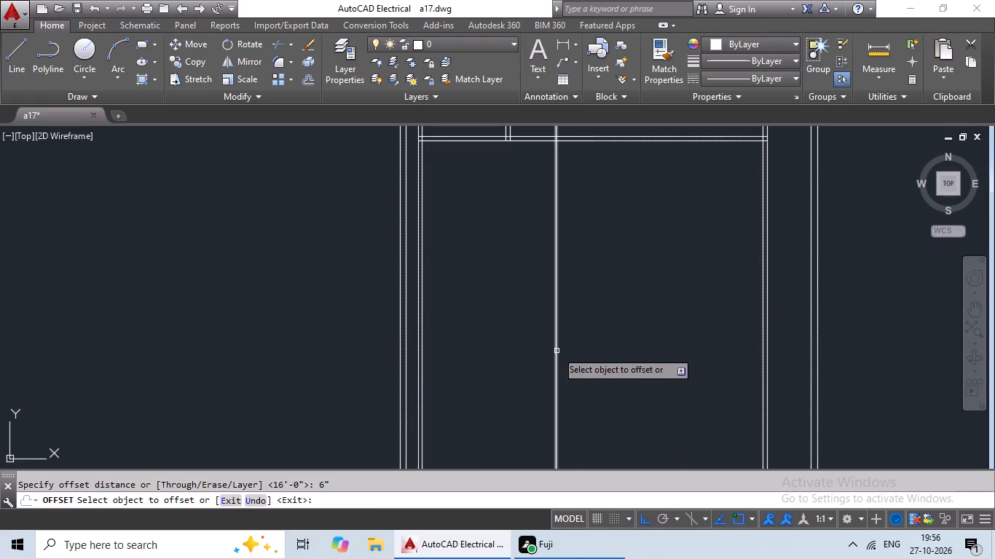
drag(557, 351, 569, 350)
click(584, 347)
scroll(606, 331, down, 2)
middle_drag(609, 327, 567, 357)
key(Escape)
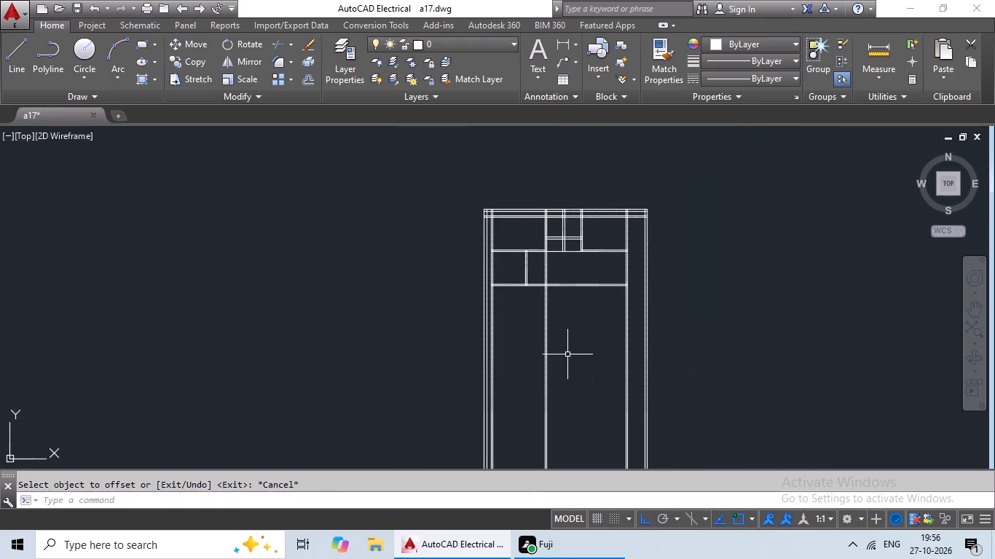
key(Escape)
key(Escape)
key(Escape)
key(Escape)
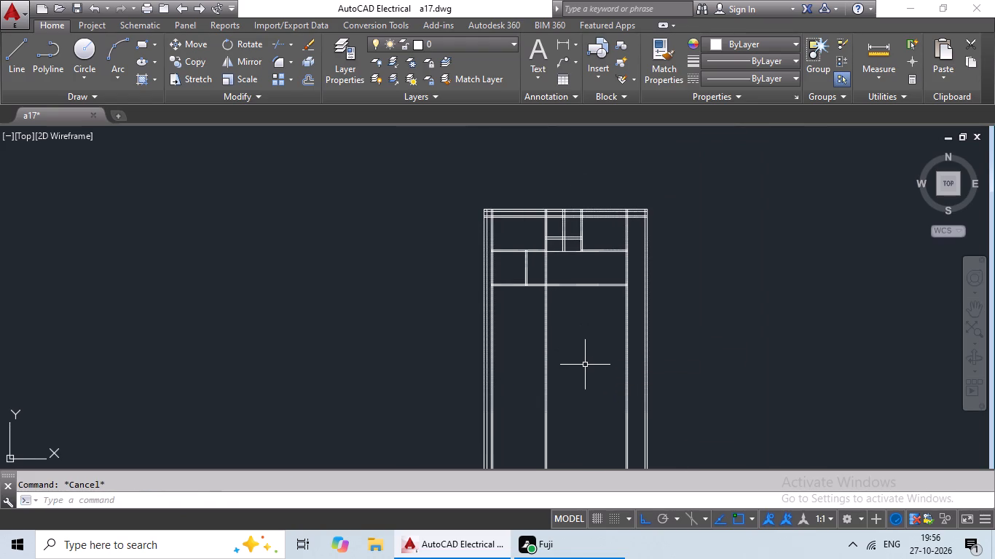
Start another offset for the next wall line in the floor plan.
key(o)
key(Return)
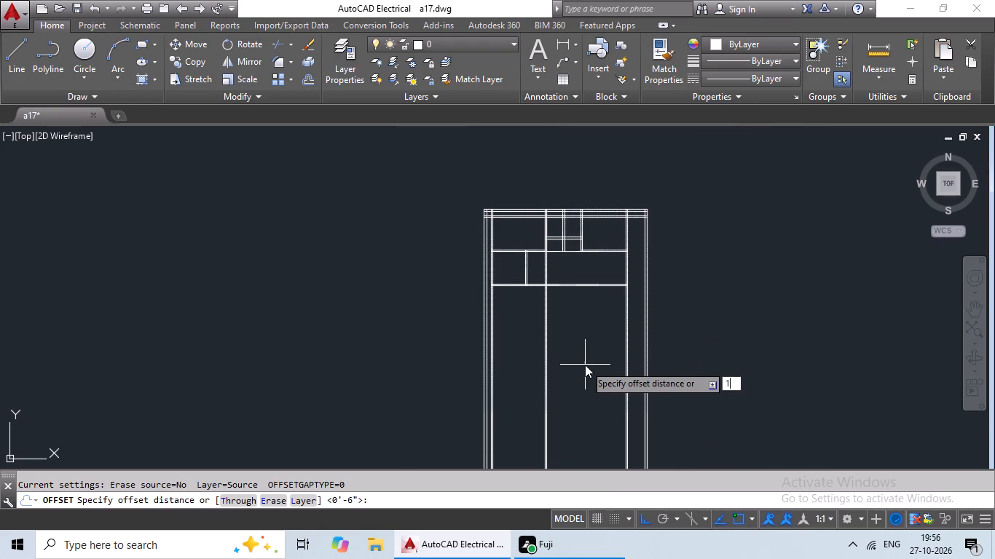
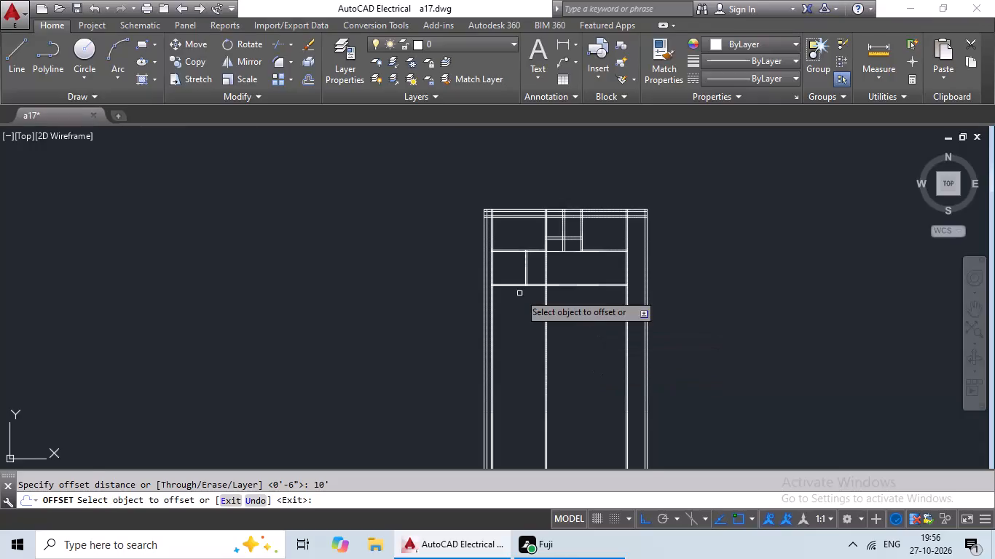
Offset the lower line of the lowest cross wall 10' downward.
scroll(525, 285, up, 5)
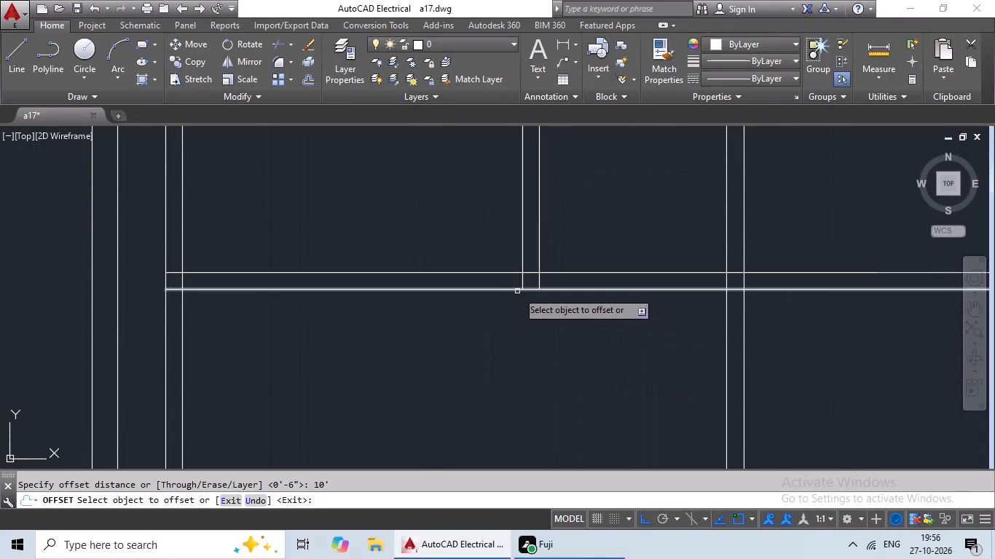
click(512, 291)
click(510, 336)
scroll(525, 326, down, 4)
middle_drag(527, 328, 482, 320)
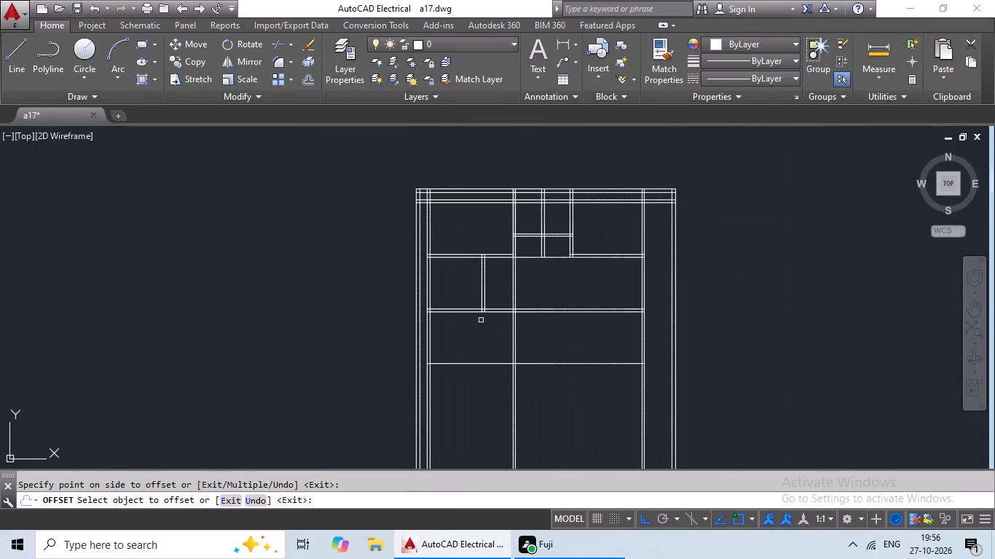
key(Escape)
key(Escape)
Offset the new horizontal line 6" downward to form the cross wall's thickness.
key(o)
key(Return)
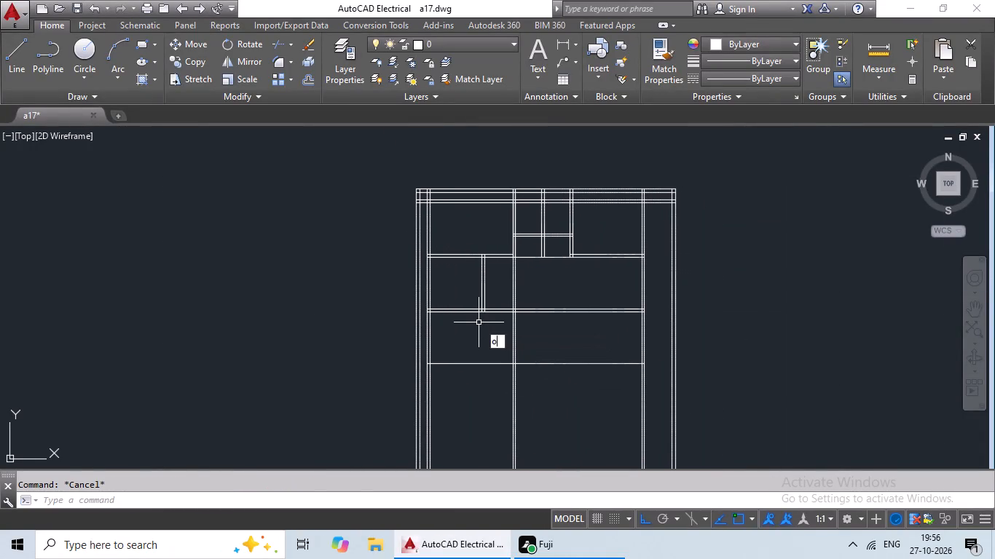
text(6")
key(Return)
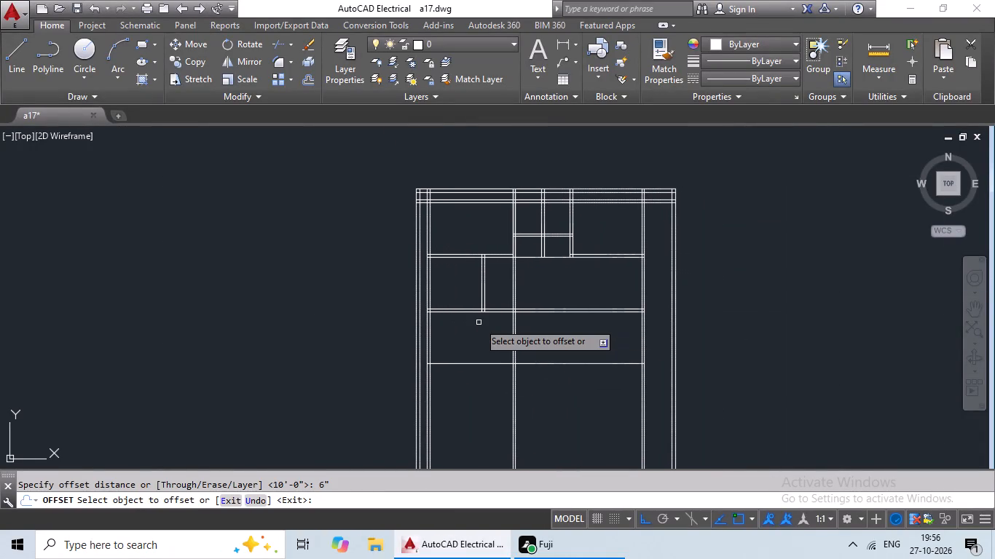
click(479, 363)
click(472, 378)
middle_drag(481, 377, 471, 320)
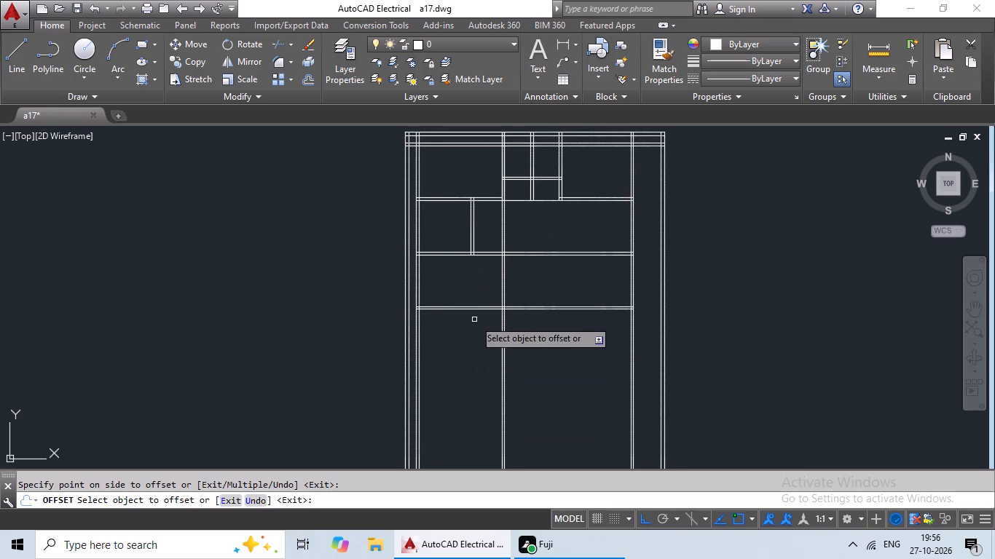
key(Escape)
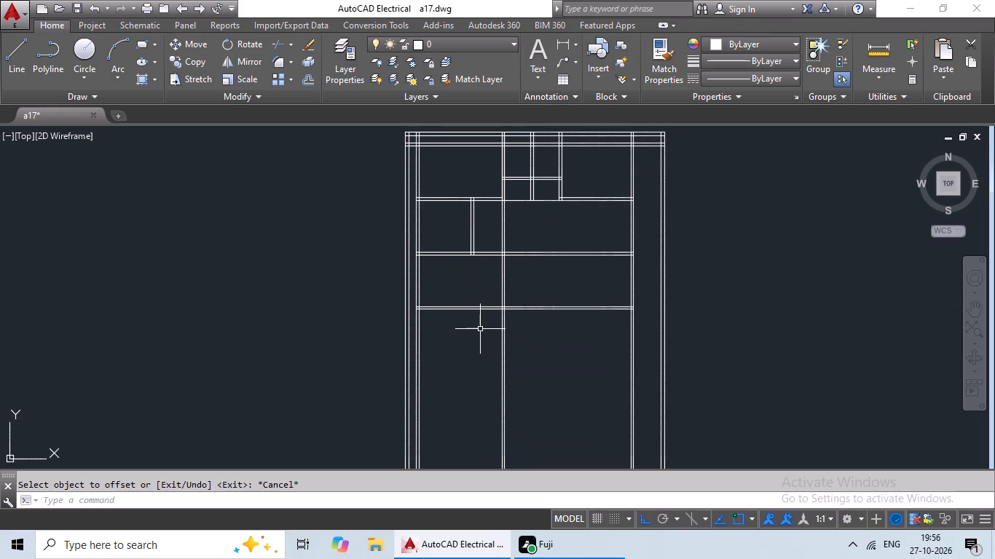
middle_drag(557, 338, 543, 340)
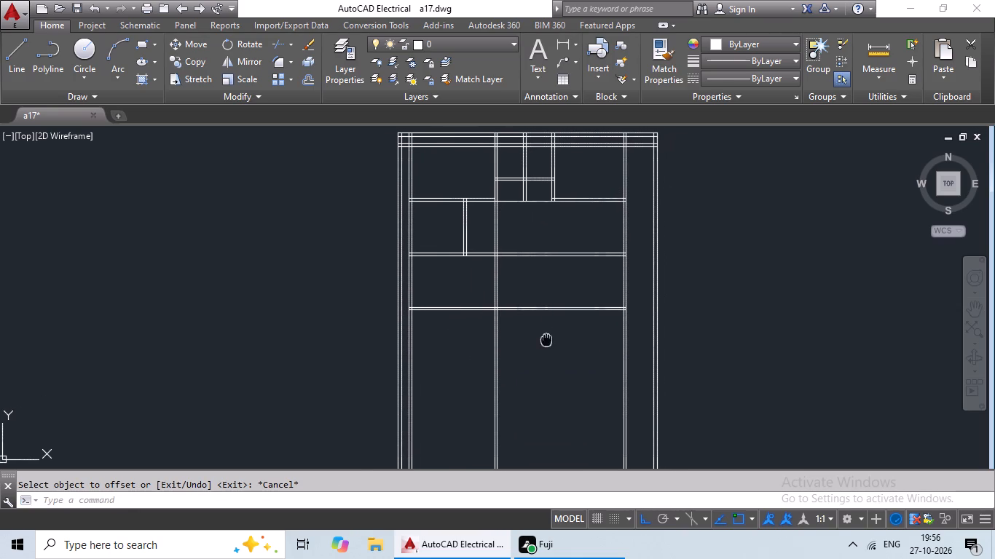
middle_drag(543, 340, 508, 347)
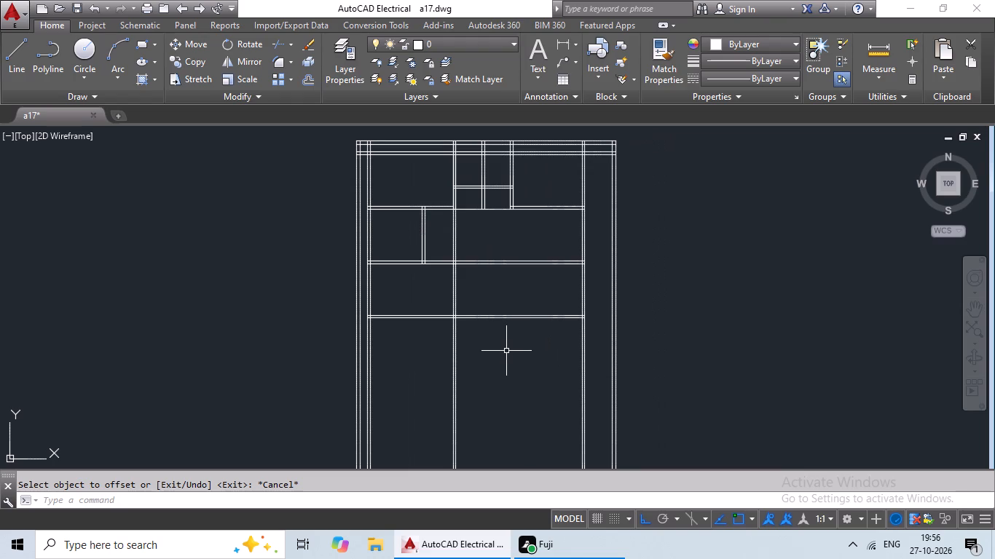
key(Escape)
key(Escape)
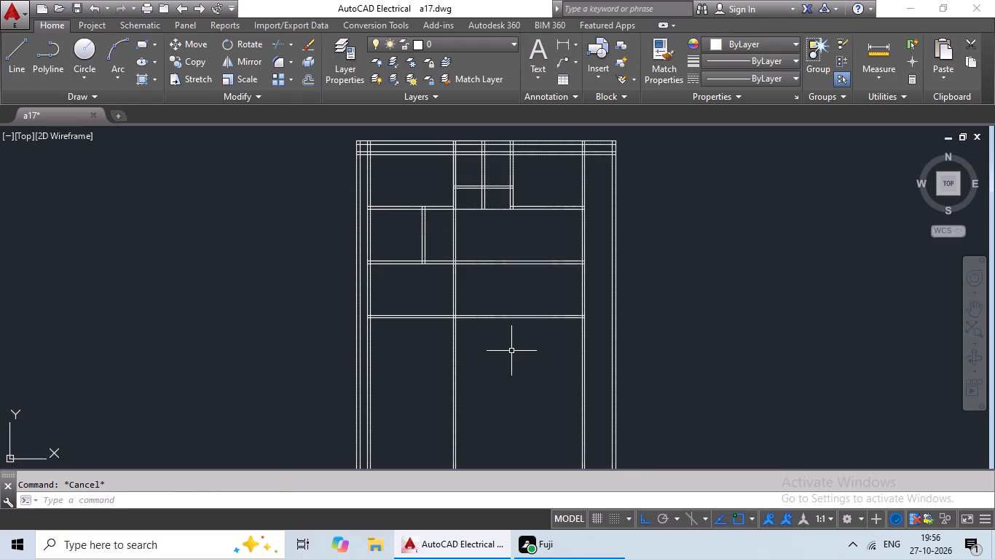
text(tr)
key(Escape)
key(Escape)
Offset the right-hand line of the middle vertical partition 16' to the right.
key(o)
key(Return)
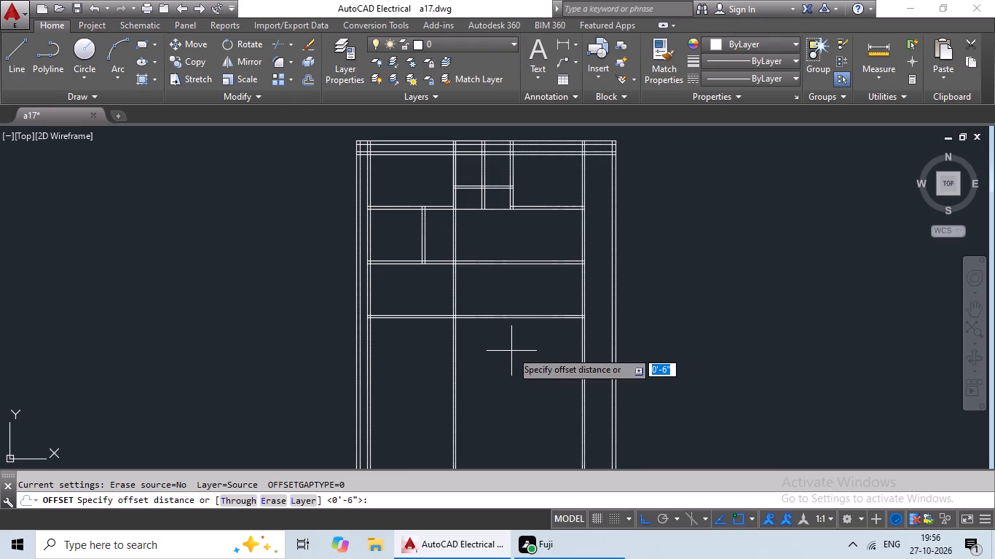
text(16')
key(Return)
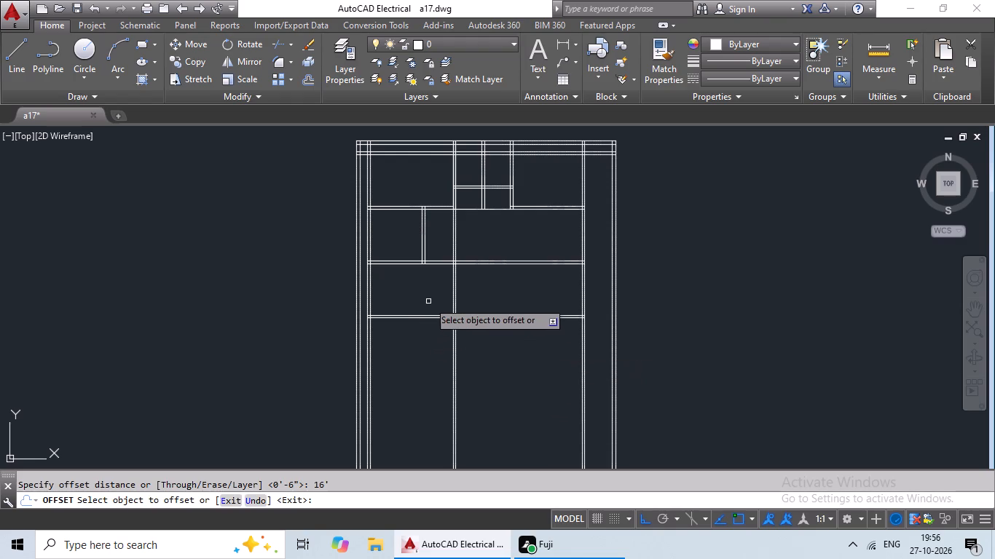
scroll(465, 282, up, 4)
click(392, 339)
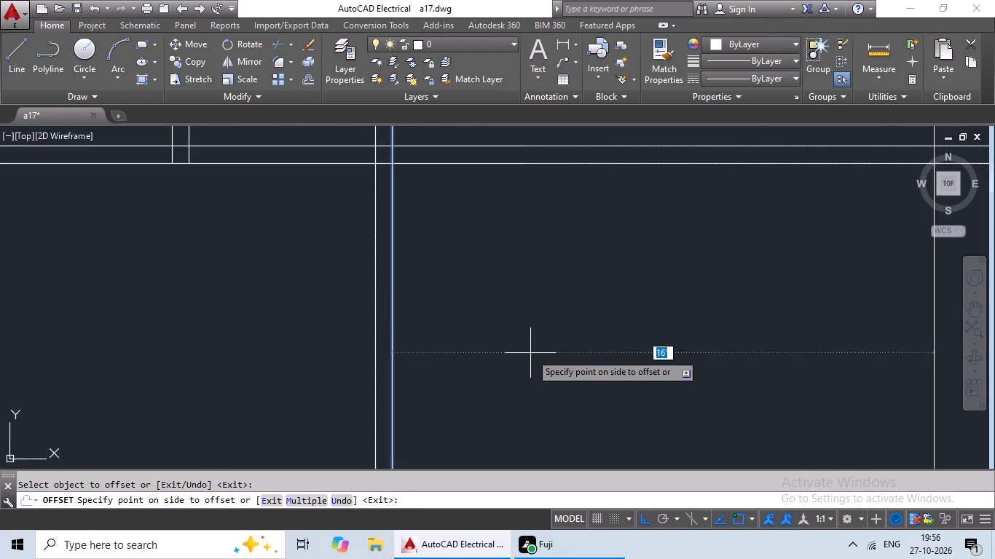
scroll(530, 353, down, 4)
middle_drag(533, 353, 450, 361)
click(469, 362)
key(Escape)
key(Escape)
key(Escape)
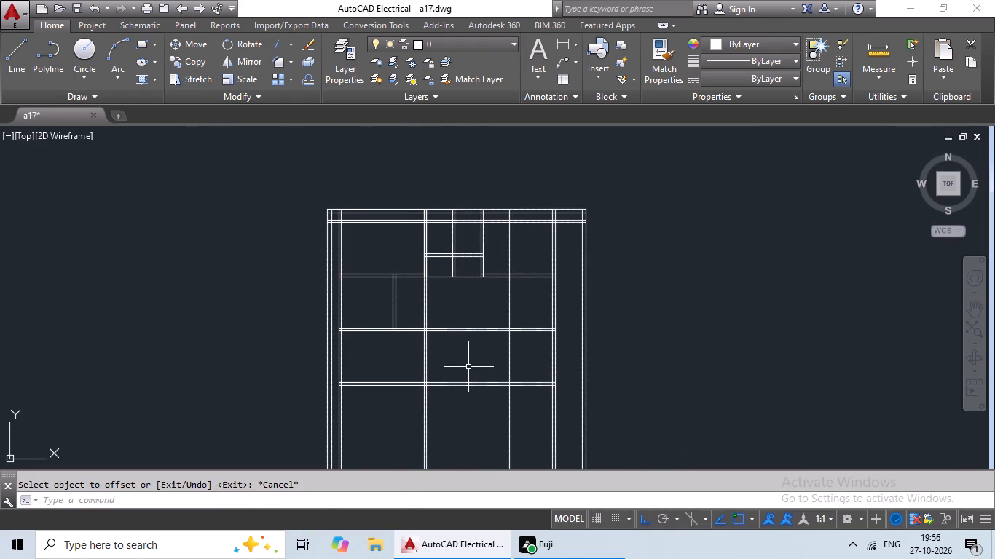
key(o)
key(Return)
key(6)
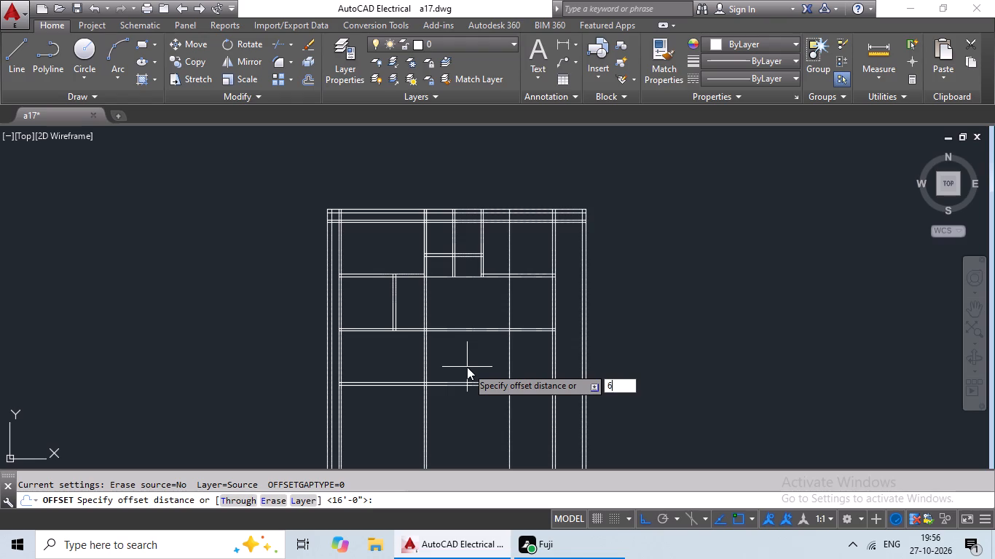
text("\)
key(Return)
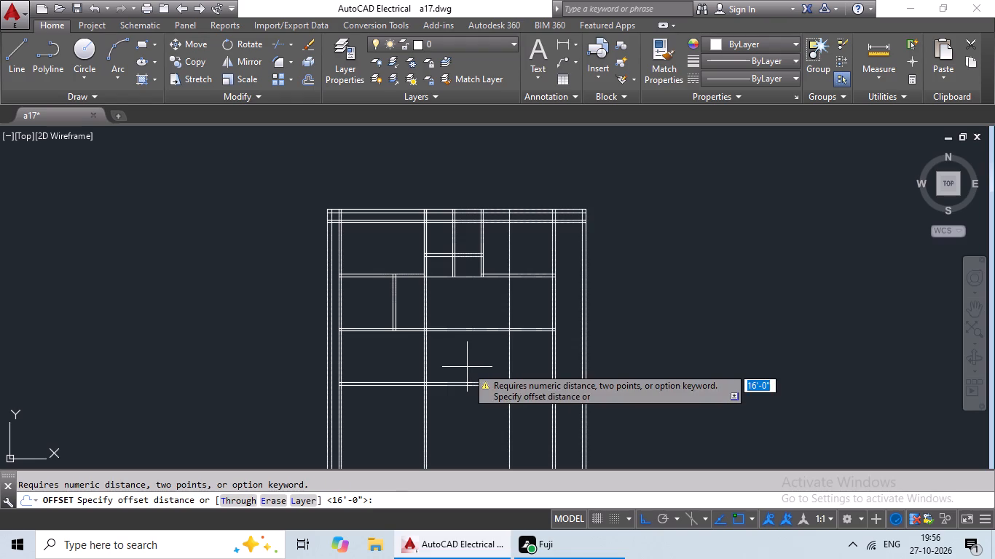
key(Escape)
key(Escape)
Offset the new vertical line 6" to the right to form the partition's thickness.
key(o)
key(Return)
key(6)
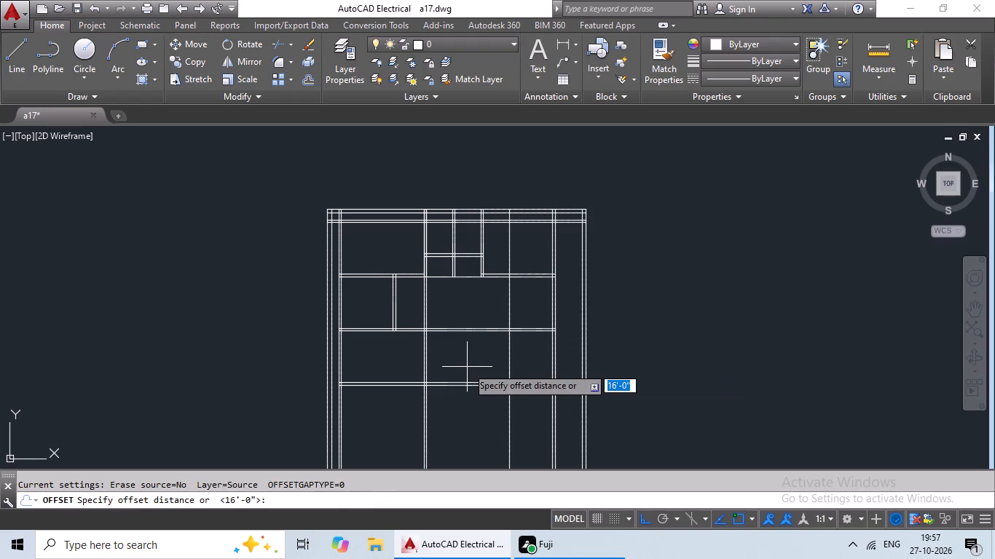
key(shift+quotedbl)
key(Return)
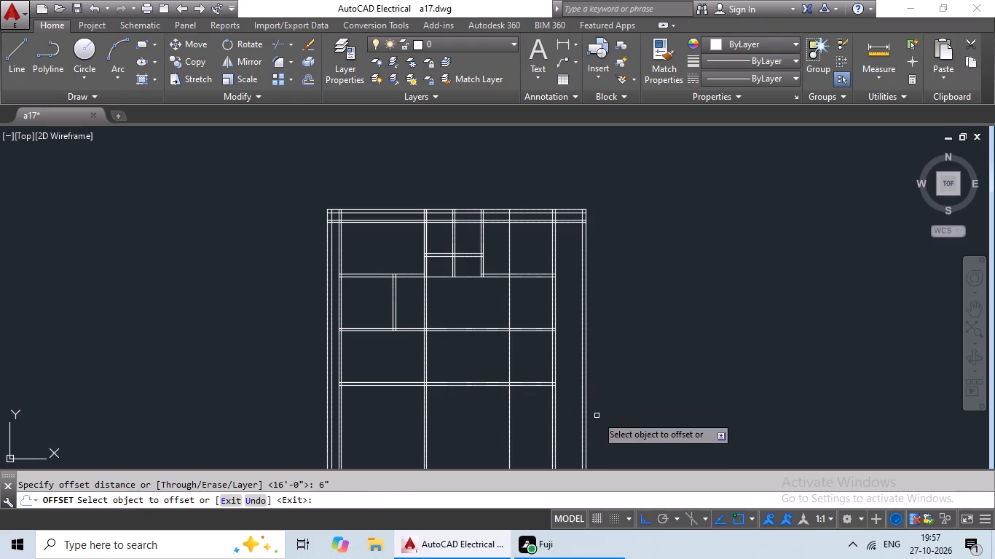
click(509, 359)
click(524, 357)
key(Escape)
key(Escape)
key(Escape)
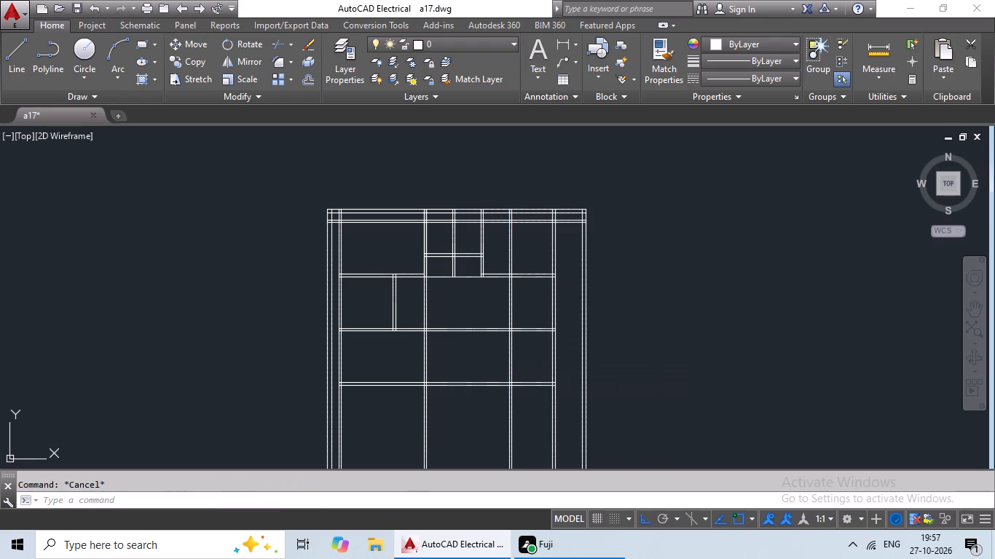
Trim the new vertical partition's two lines out of the top-row room at the plan's right side.
text(tr)
key(space)
key(space)
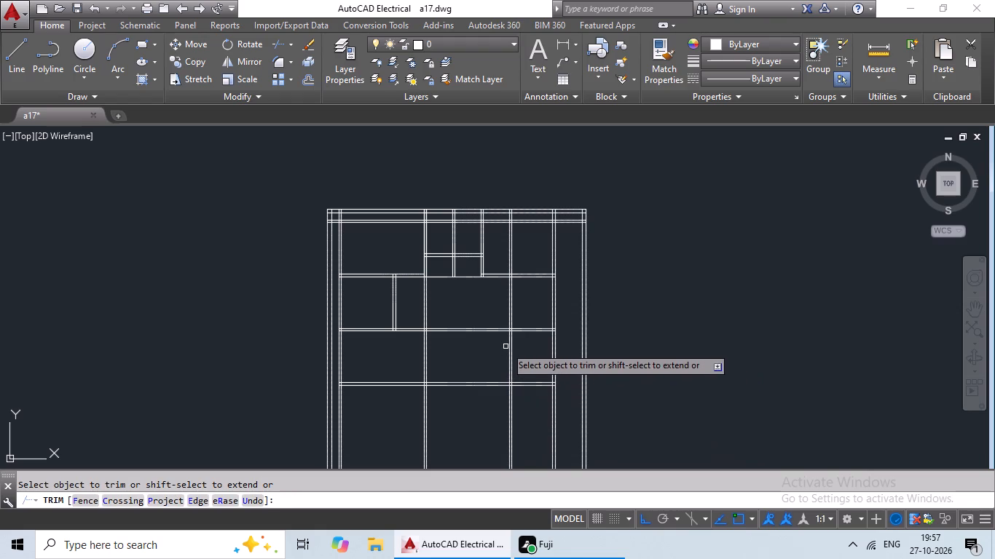
scroll(524, 243, up, 4)
drag(552, 213, 393, 326)
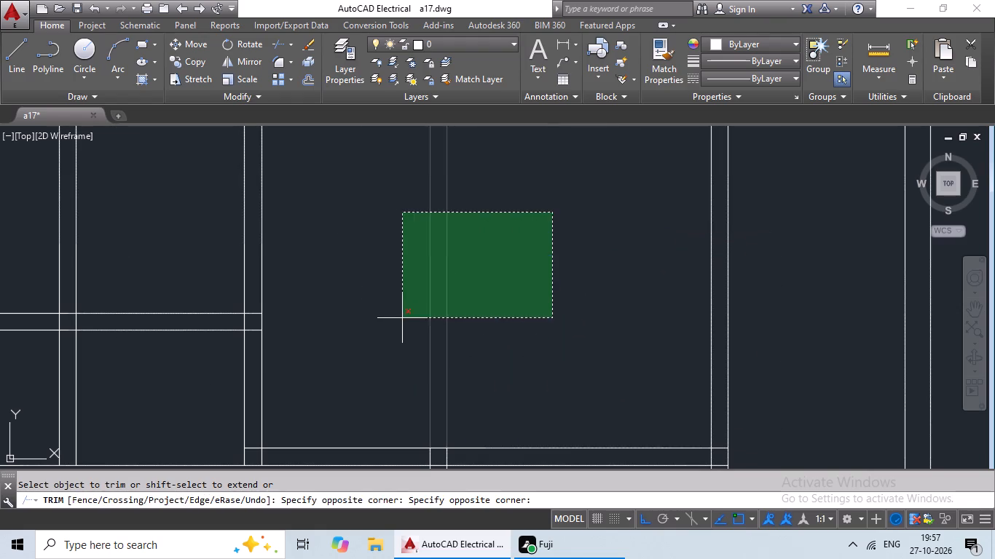
drag(393, 326, 379, 336)
click(379, 336)
scroll(450, 301, down, 2)
middle_drag(455, 281, 441, 320)
middle_drag(447, 307, 489, 242)
scroll(491, 279, down, 2)
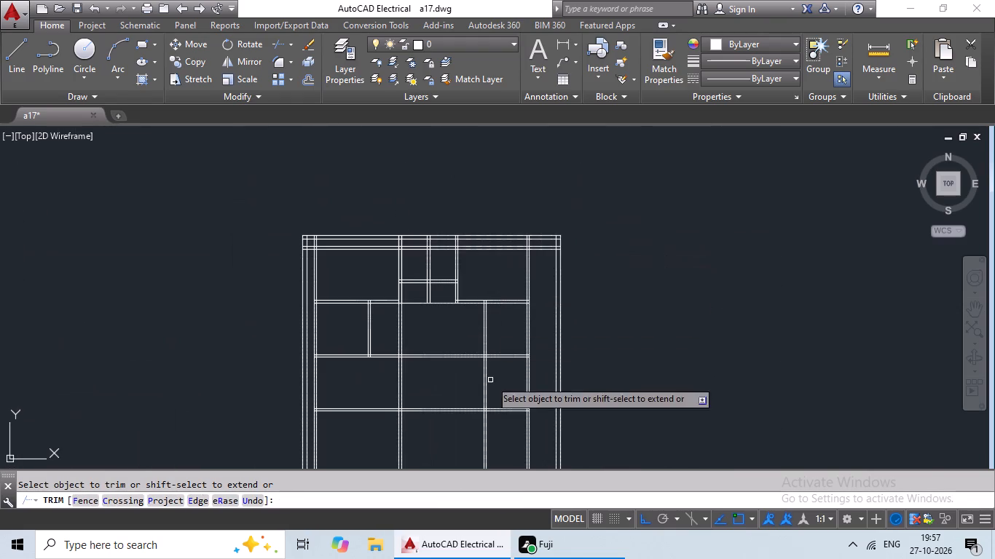
Trim the new partition's lines out of the second-row room, between the upper two cross walls.
middle_drag(505, 368, 511, 274)
middle_drag(512, 273, 451, 285)
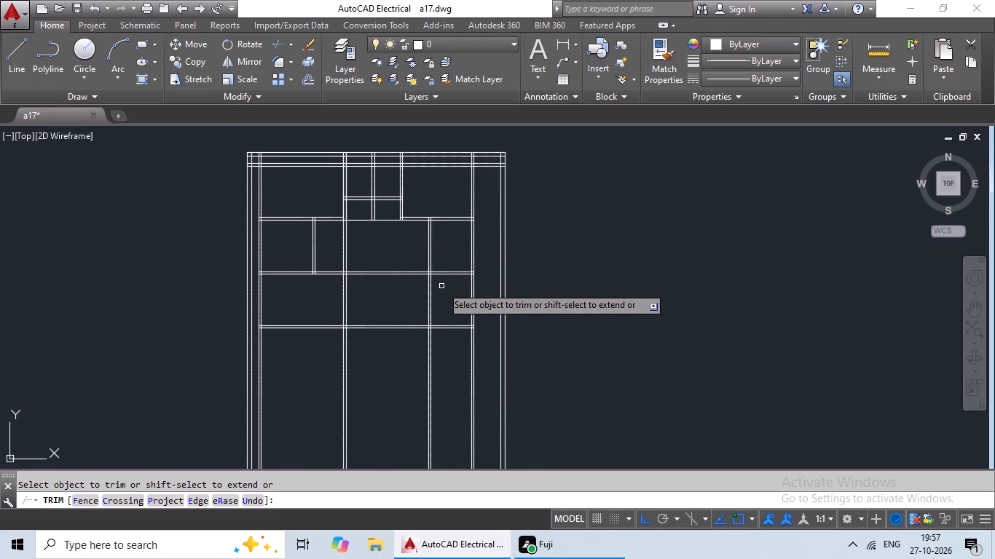
scroll(436, 244, up, 3)
drag(475, 218, 345, 286)
click(345, 285)
scroll(393, 272, down, 3)
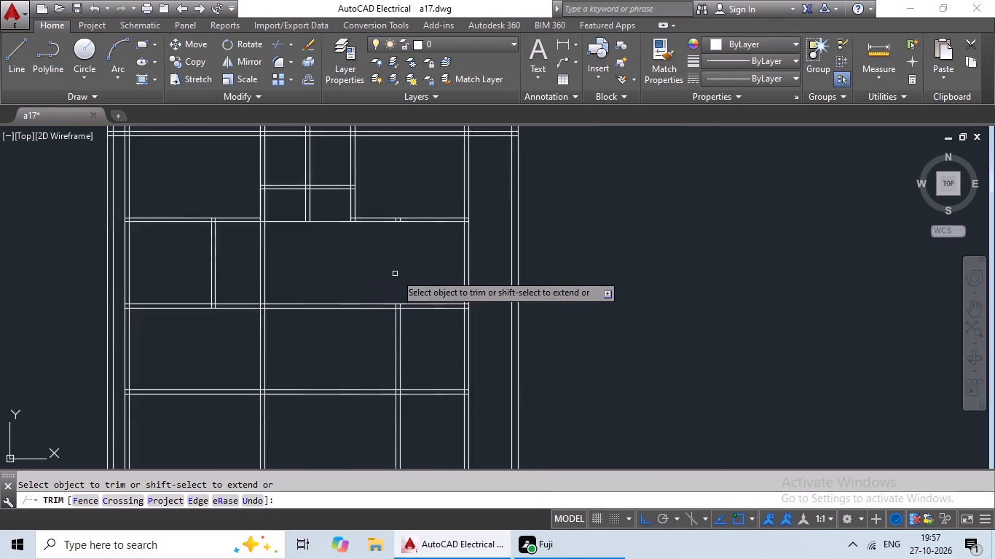
Trim the middle partition and the new partition away below the lowest cross wall.
middle_drag(409, 382, 427, 273)
scroll(433, 275, up, 2)
drag(439, 266, 237, 336)
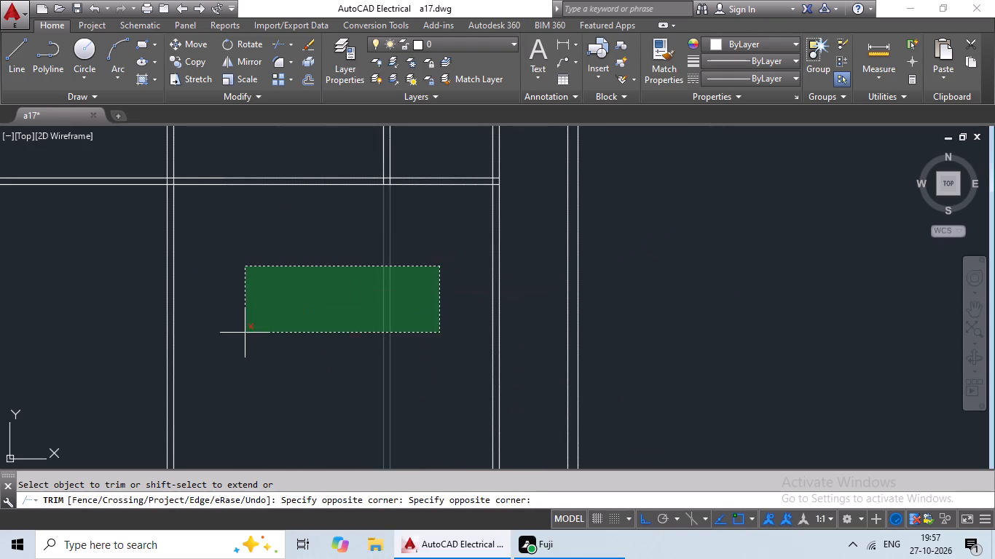
drag(237, 336, 106, 370)
scroll(276, 318, down, 3)
middle_drag(270, 318, 382, 298)
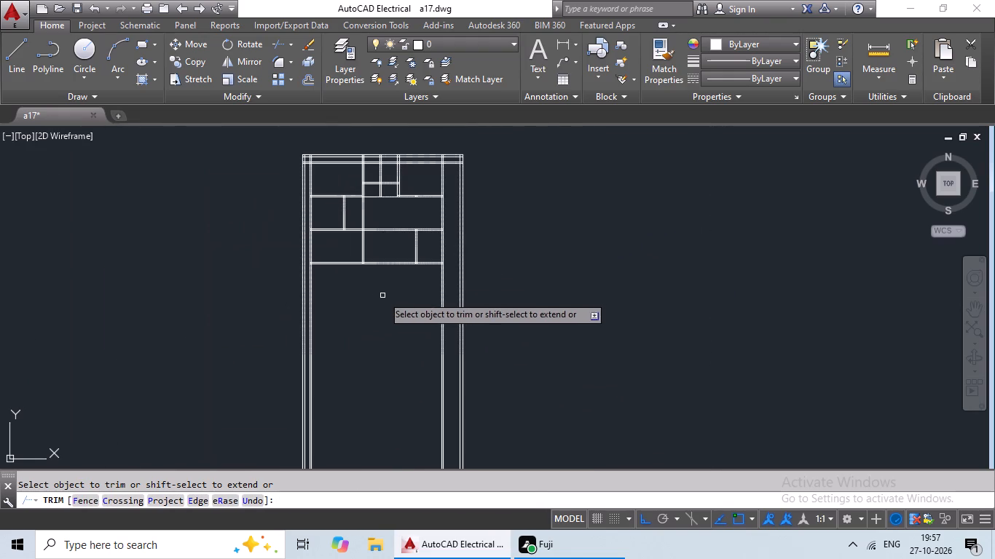
Examine the trimmed room layout and the open area below the lowest cross wall.
scroll(366, 183, up, 4)
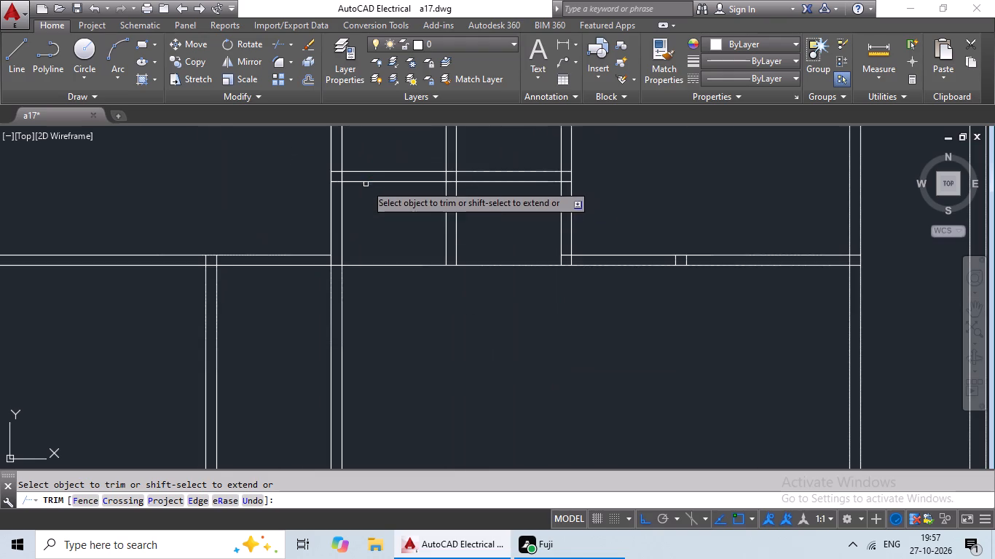
scroll(400, 208, down, 3)
middle_drag(406, 238, 388, 285)
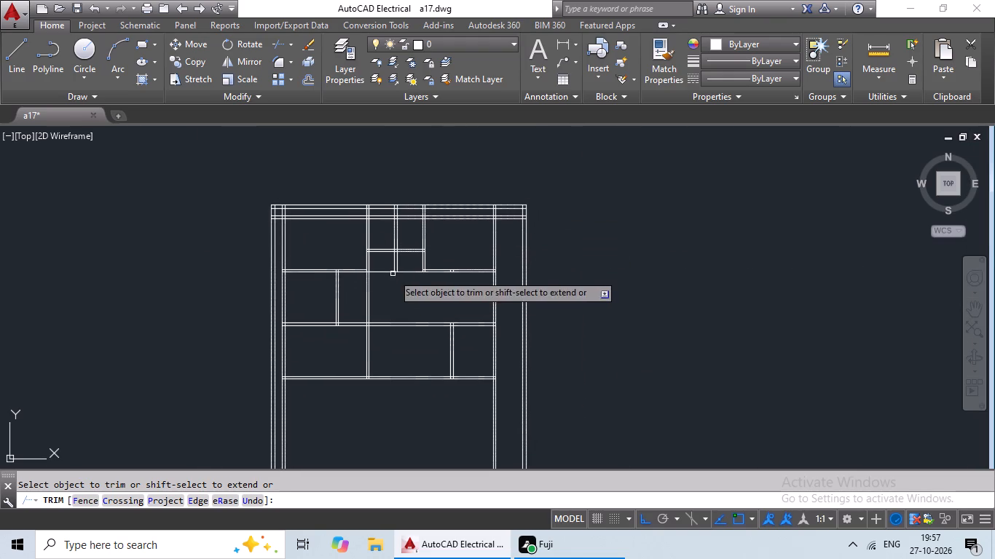
scroll(395, 269, up, 2)
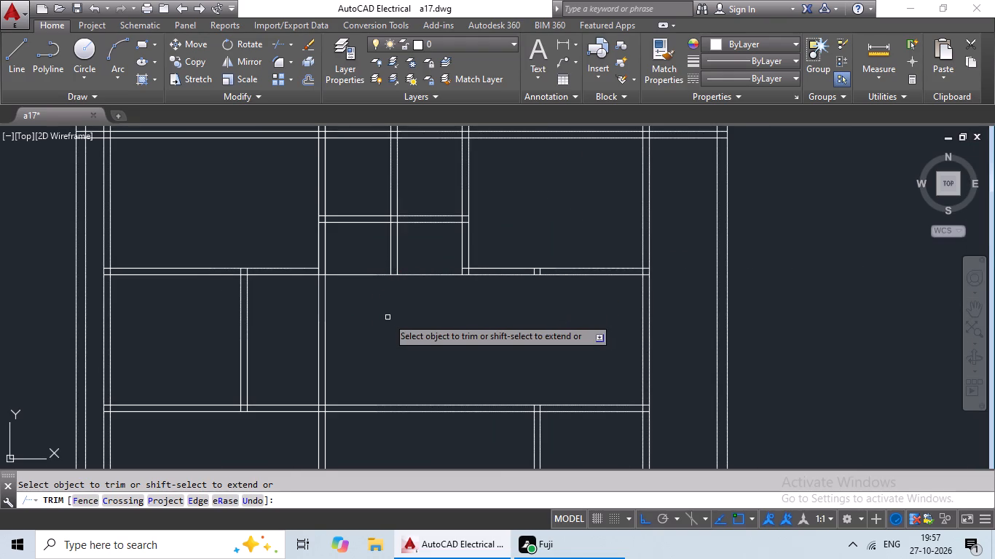
scroll(385, 288, down, 2)
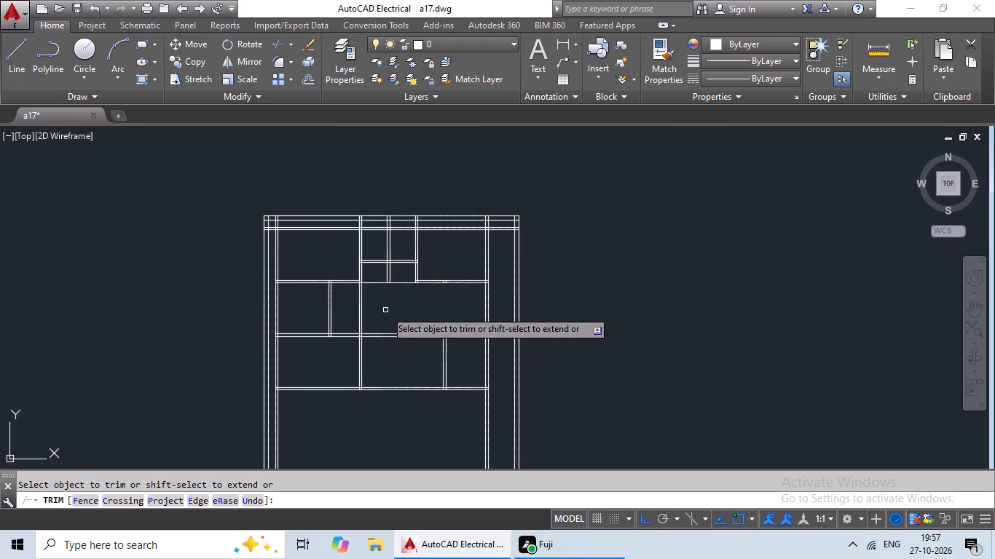
middle_drag(399, 324, 407, 193)
middle_drag(407, 292, 421, 221)
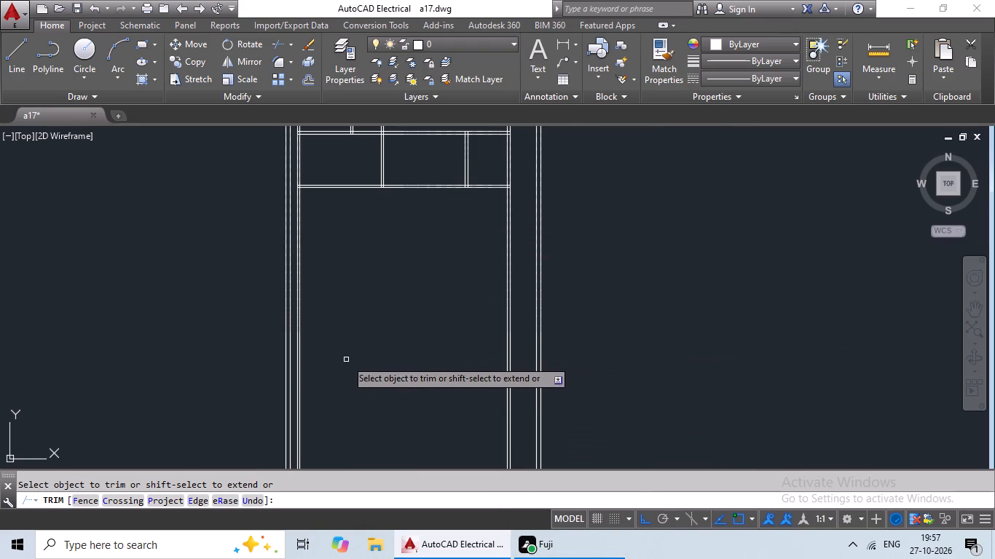
key(Escape)
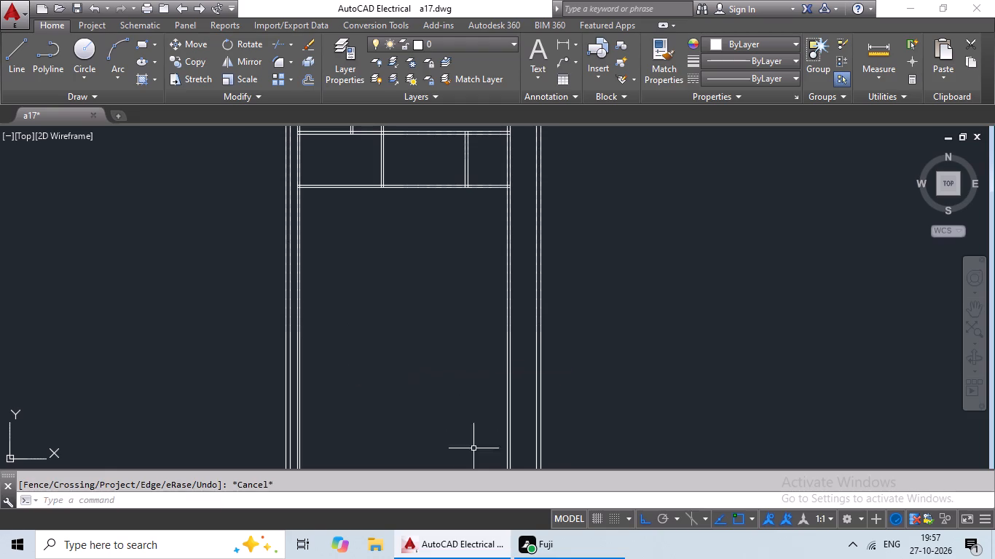
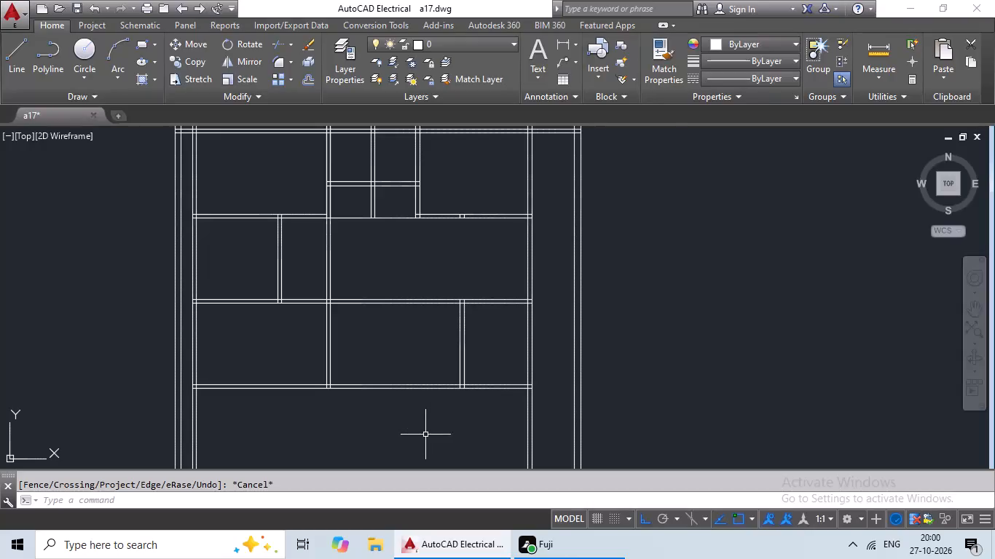
Trim the middle partition's two lines out of the second-row room, between the upper two cross walls.
middle_drag(422, 435, 565, 442)
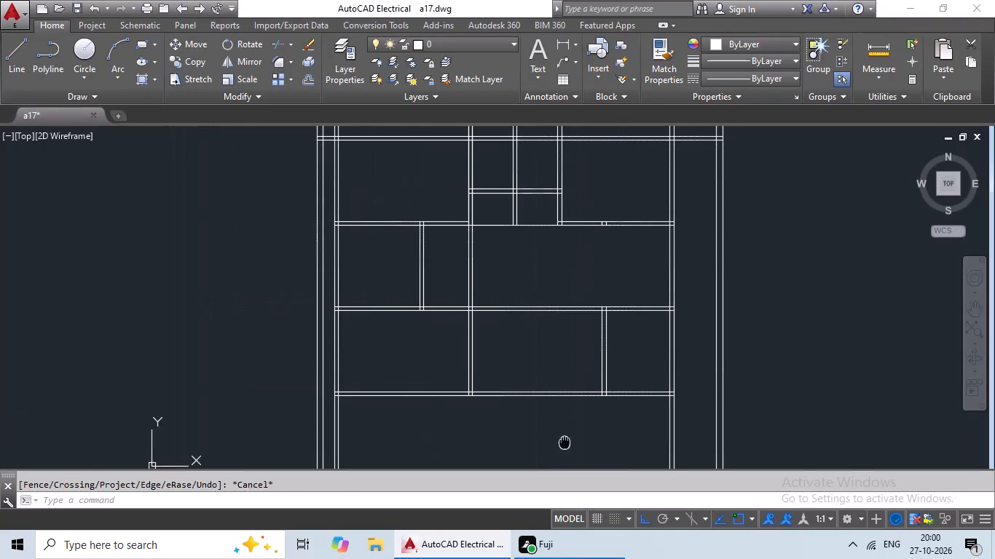
middle_drag(565, 442, 565, 443)
middle_drag(548, 354, 541, 407)
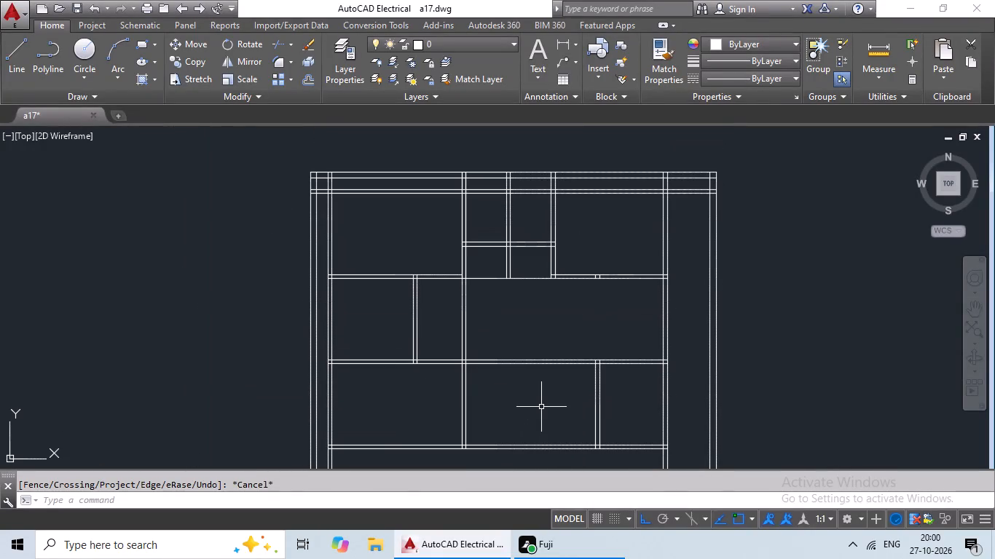
key(Escape)
key(Escape)
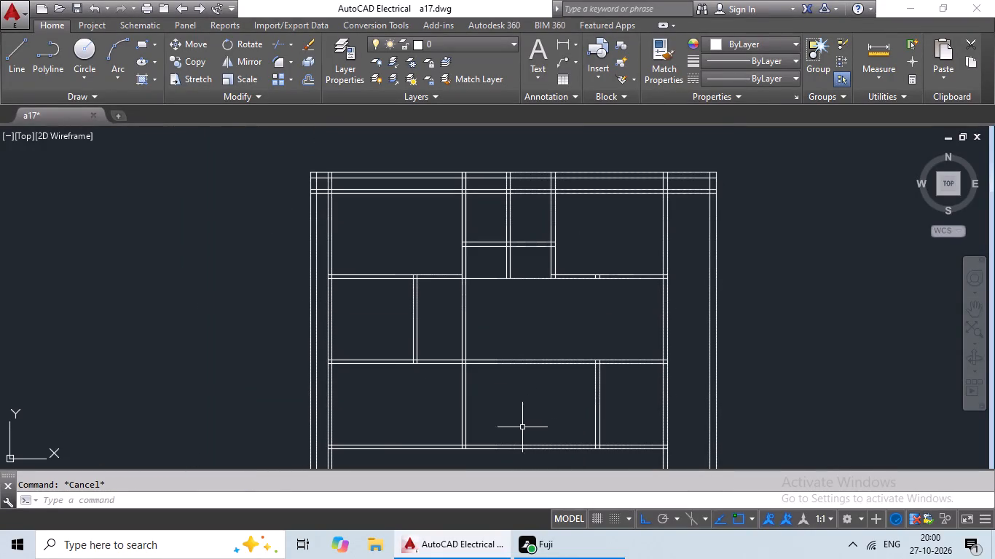
text(tr)
key(space)
key(space)
scroll(480, 341, up, 2)
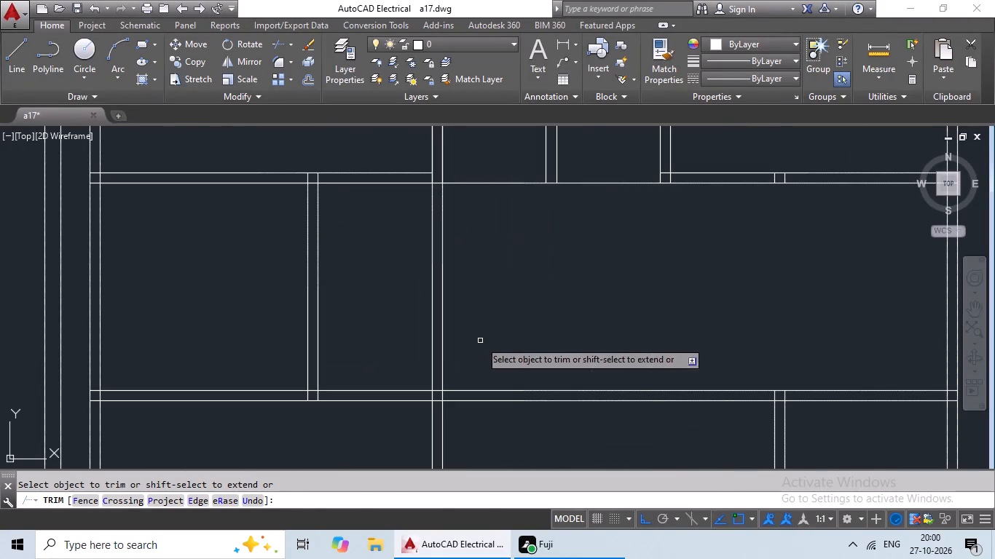
drag(548, 276, 416, 370)
Trim the three middle vertical partitions out of the strip between the top outer wall and the top row's upper wall.
scroll(493, 314, down, 2)
middle_drag(530, 306, 457, 318)
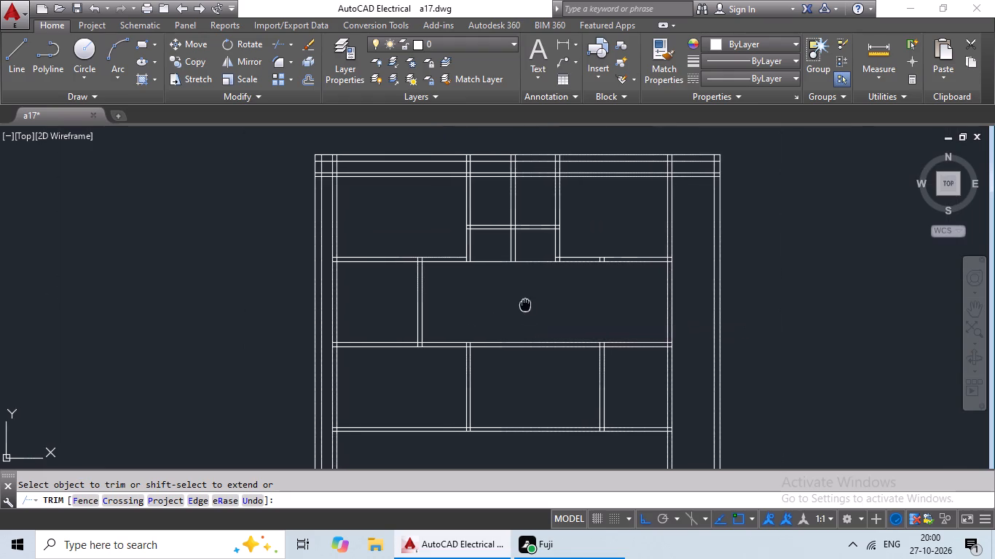
middle_drag(457, 318, 447, 321)
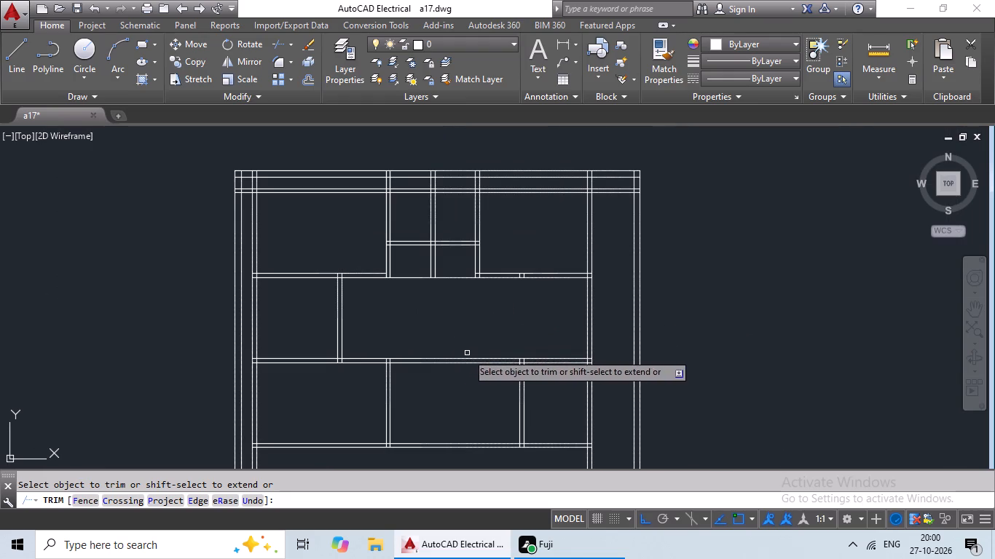
scroll(495, 174, up, 4)
drag(518, 202, 496, 209)
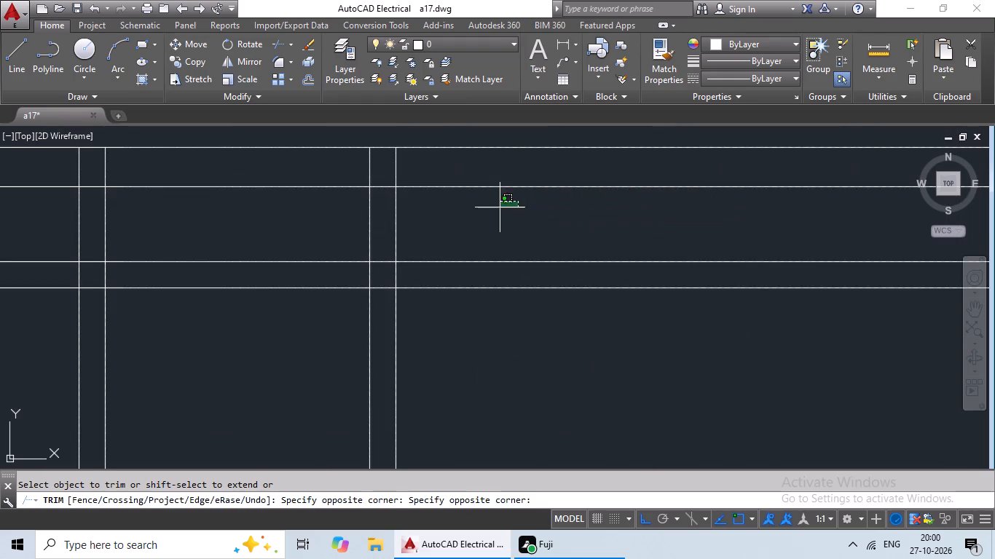
drag(496, 209, 31, 223)
middle_drag(182, 212, 673, 208)
drag(592, 221, 160, 221)
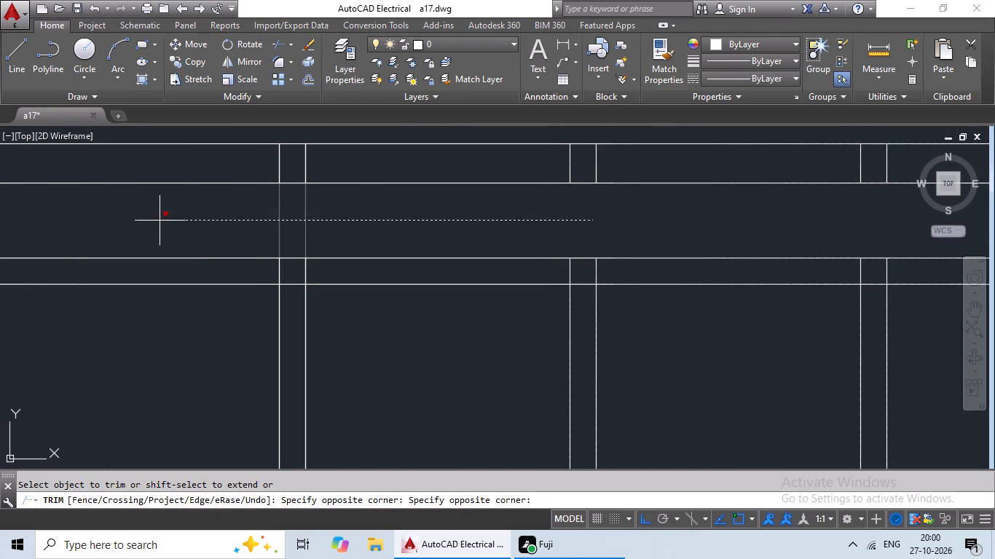
drag(160, 221, 160, 221)
click(160, 221)
scroll(396, 215, down, 3)
middle_drag(412, 309, 410, 236)
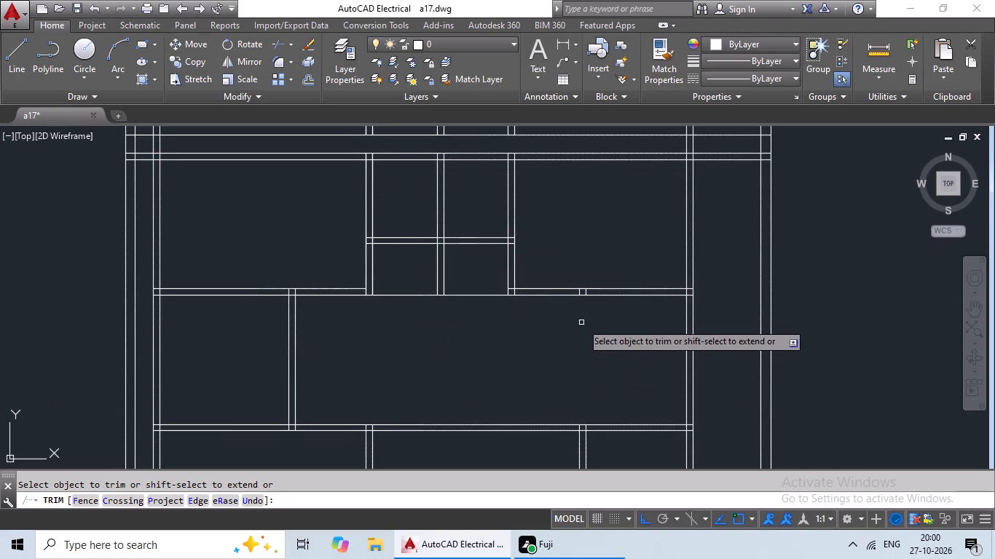
middle_drag(559, 340, 629, 209)
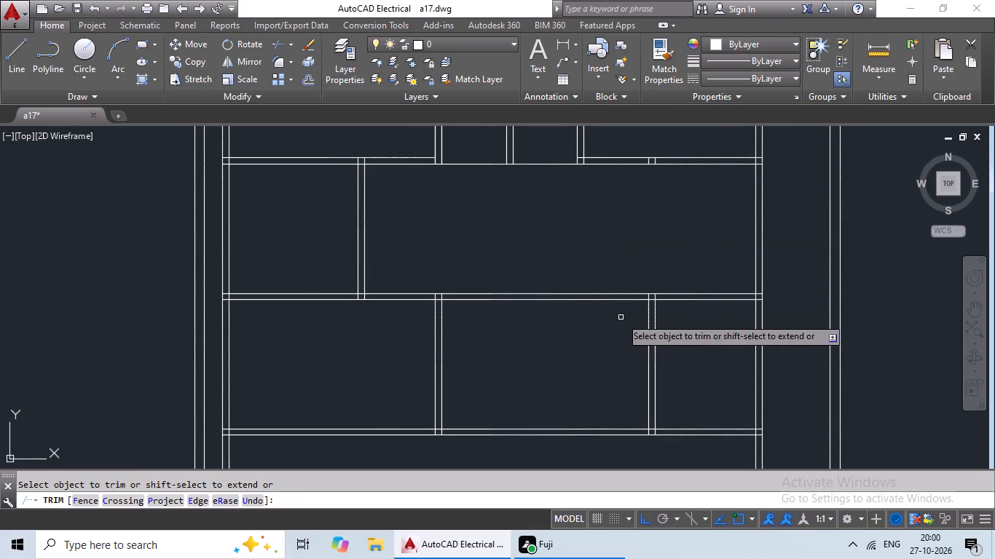
middle_drag(585, 338, 594, 289)
key(Escape)
key(Escape)
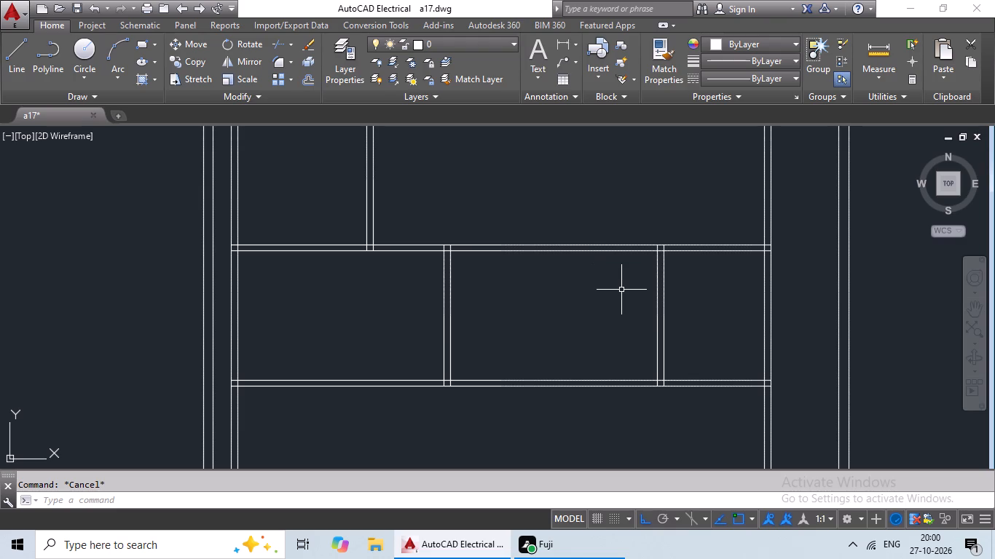
key(Escape)
key(Escape)
Offset the left room wall's inner face line 10' into the plan for a new vertical partition.
key(o)
key(Return)
text(10')
key(Return)
scroll(695, 272, down, 4)
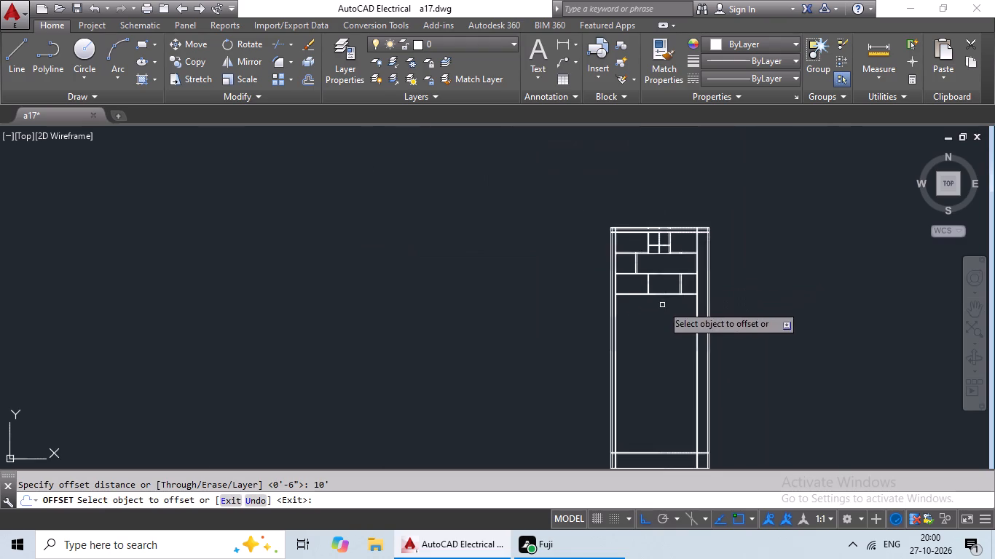
middle_drag(659, 305, 436, 309)
scroll(379, 316, up, 3)
scroll(435, 277, up, 3)
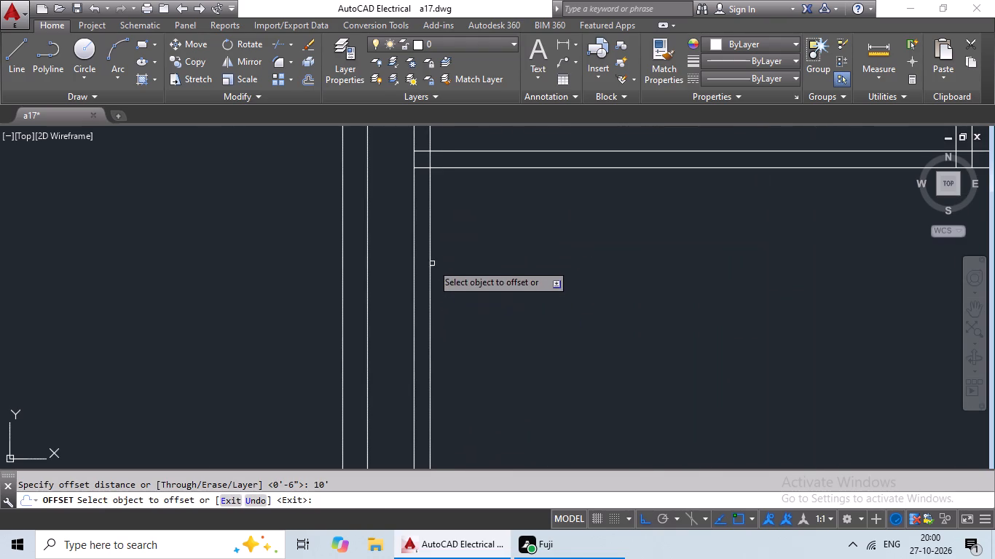
click(430, 251)
click(549, 259)
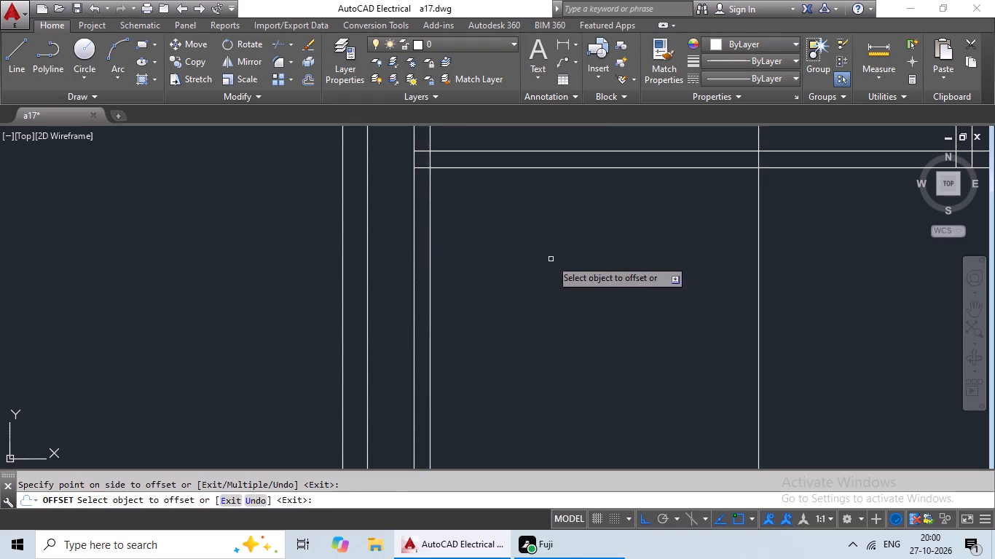
scroll(553, 260, down, 3)
middle_drag(562, 260, 524, 288)
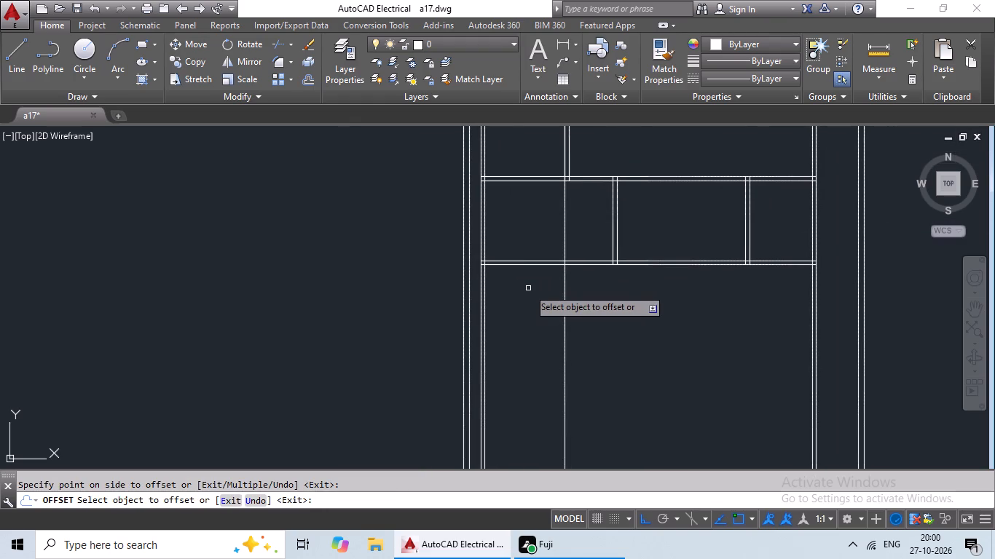
scroll(528, 288, down, 1)
middle_drag(547, 261, 513, 354)
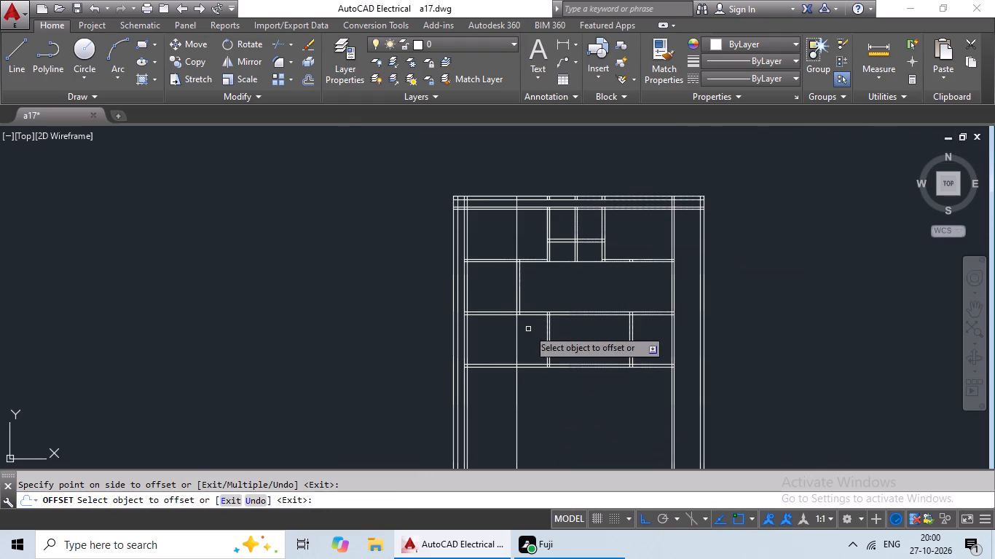
key(Escape)
key(Escape)
key(Escape)
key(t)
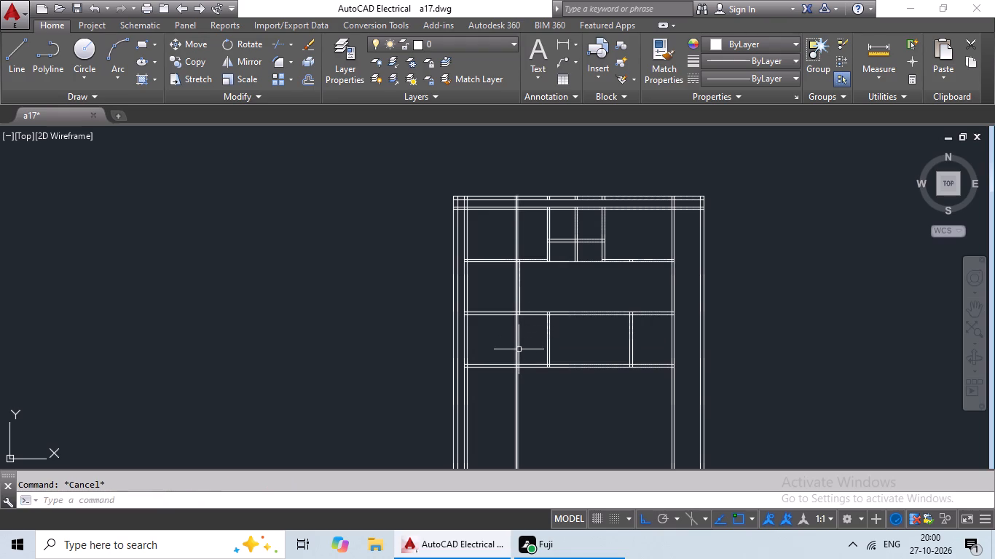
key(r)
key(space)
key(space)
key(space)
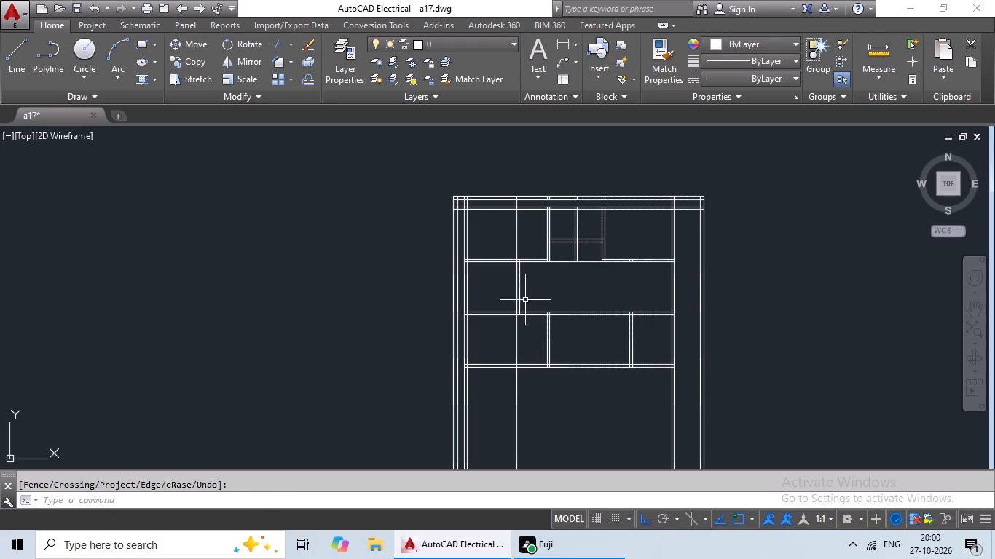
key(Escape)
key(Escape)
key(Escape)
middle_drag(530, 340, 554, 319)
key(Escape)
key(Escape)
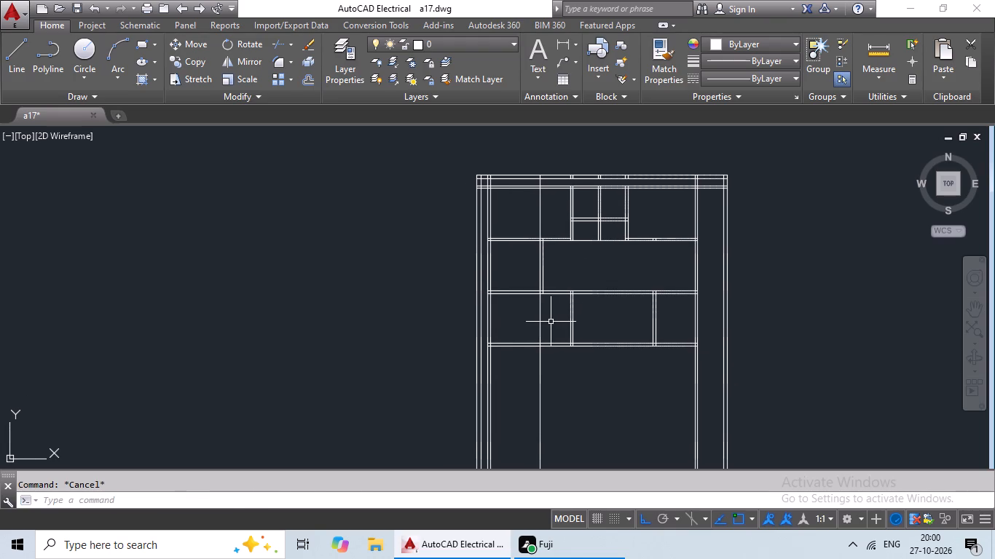
Offset the new vertical line 6" toward the plan's right side to form the partition's thickness.
key(o)
key(Return)
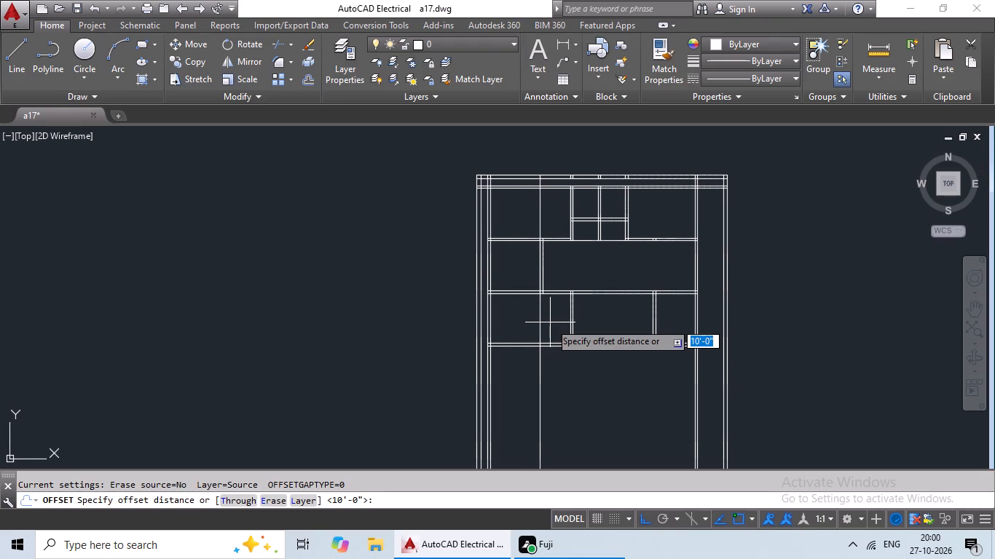
key(6)
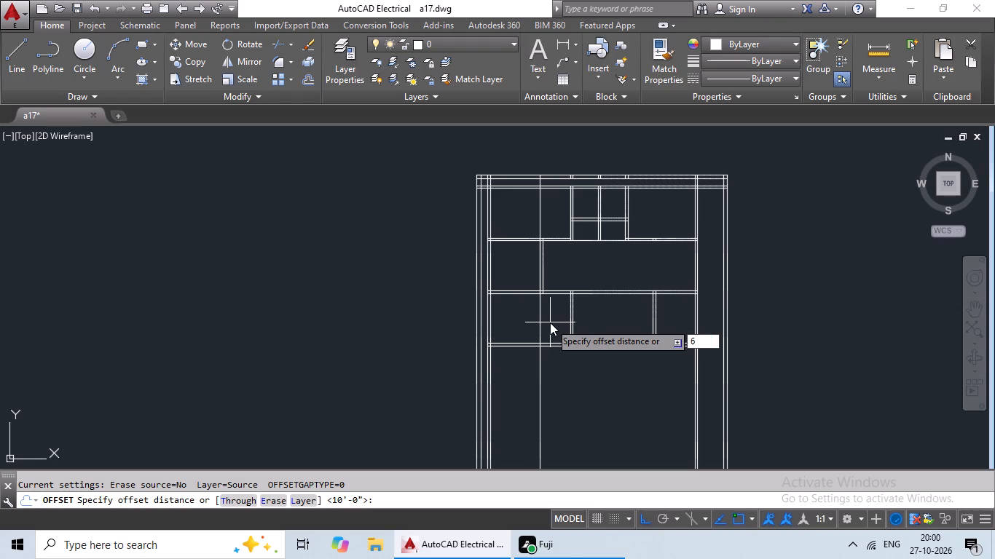
key(shift+quotedbl)
key(Return)
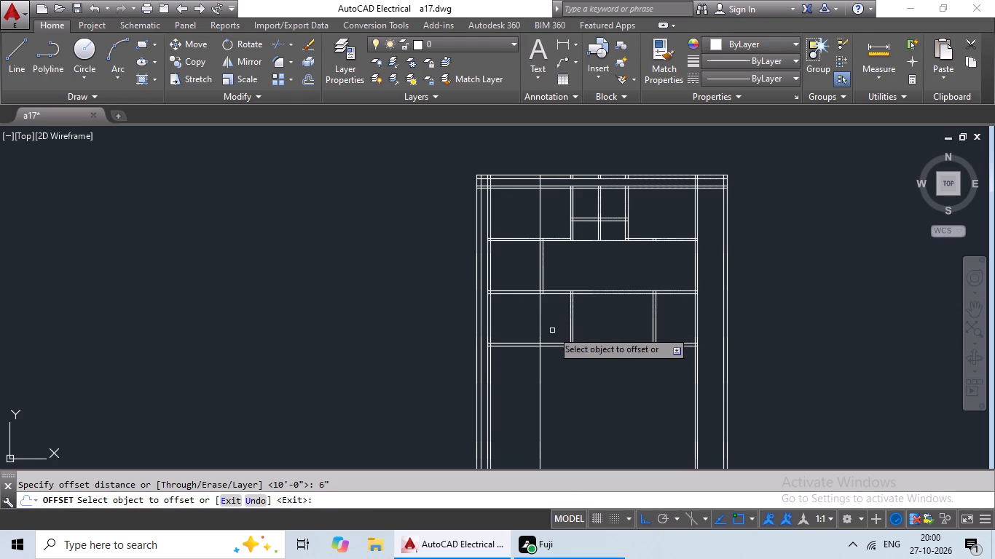
middle_drag(578, 377, 449, 303)
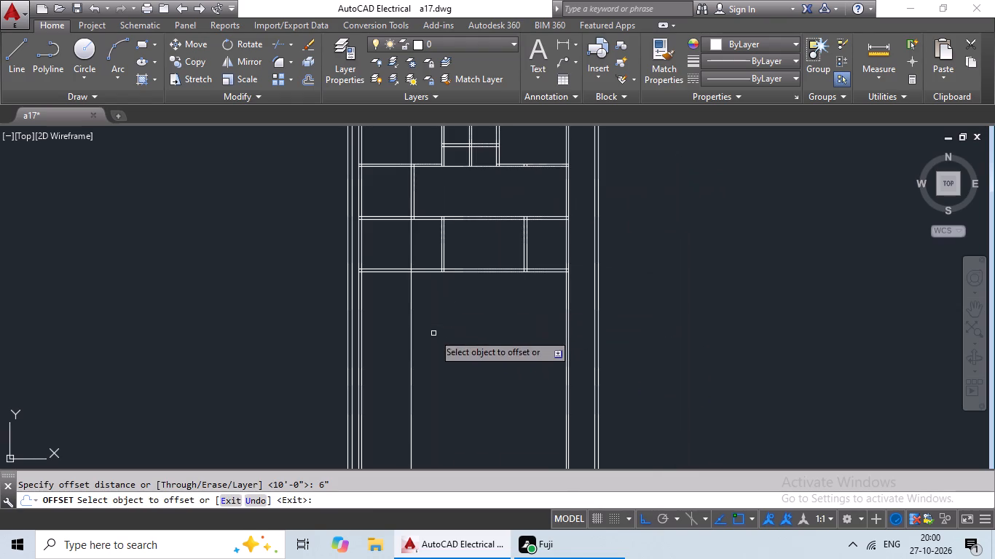
click(409, 305)
click(502, 312)
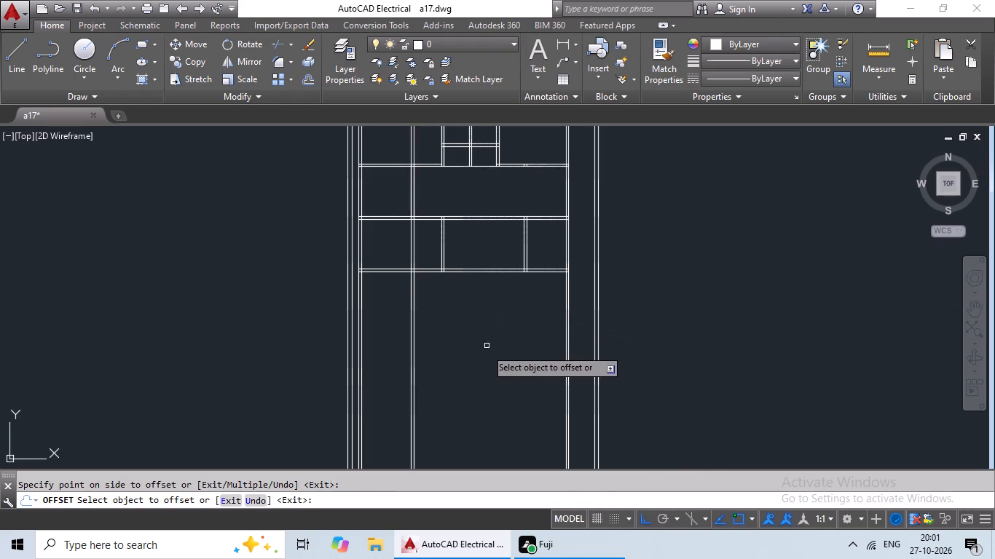
key(Escape)
key(Escape)
key(Escape)
key(Escape)
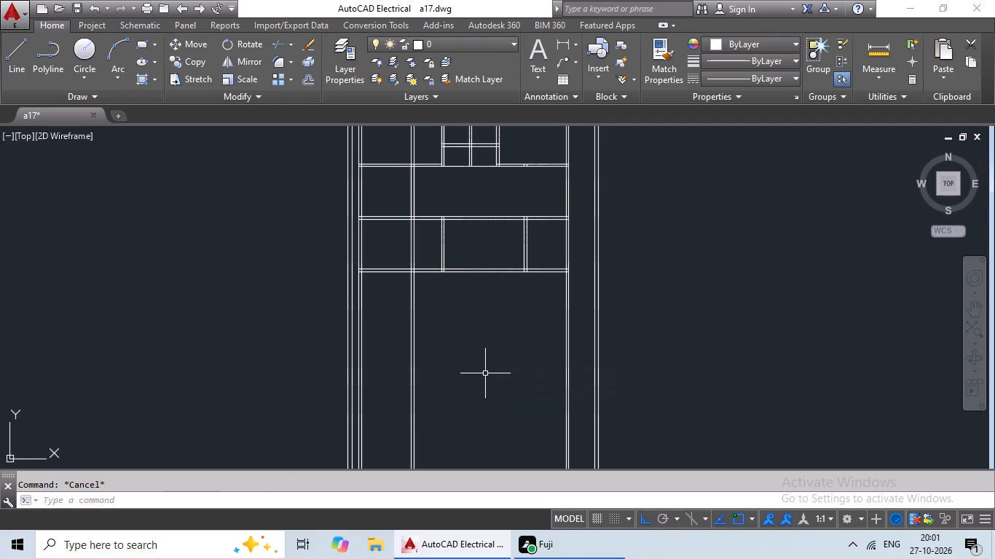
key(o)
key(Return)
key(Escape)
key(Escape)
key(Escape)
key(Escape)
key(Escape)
Trim the new vertical partition's two lines out of the top-row room on the plan's left side.
text(tr)
key(space)
key(space)
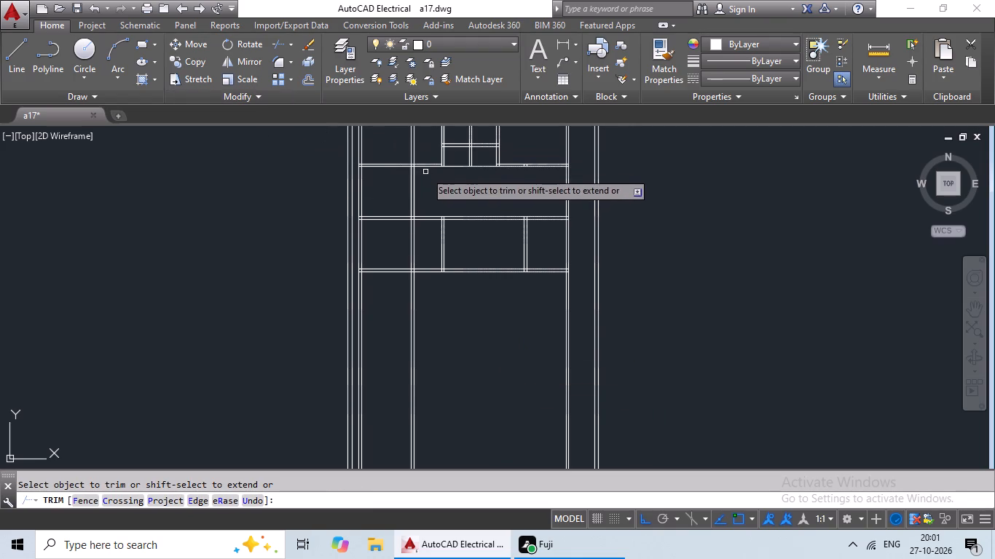
middle_drag(425, 179, 441, 231)
scroll(447, 226, up, 2)
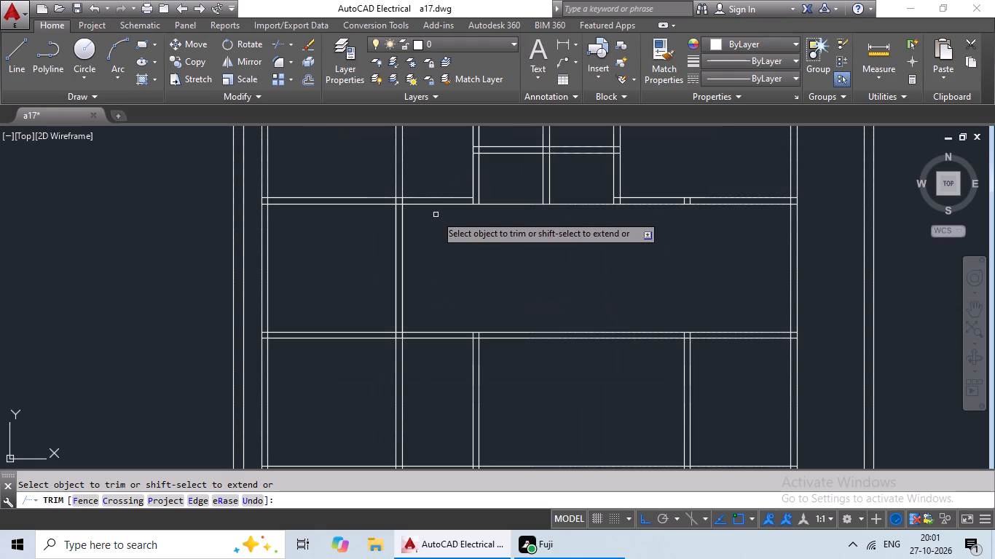
middle_drag(414, 159, 417, 253)
scroll(433, 227, up, 1)
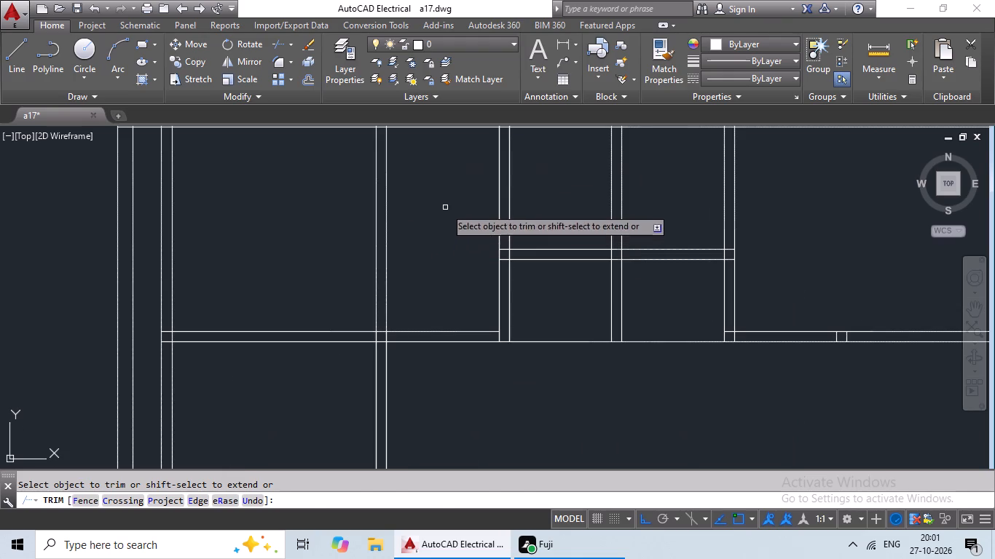
drag(445, 207, 344, 304)
Trim the new partition's two lines out of the strip between the top outer wall and the top row's upper wall.
scroll(381, 251, down, 3)
middle_drag(384, 261, 372, 321)
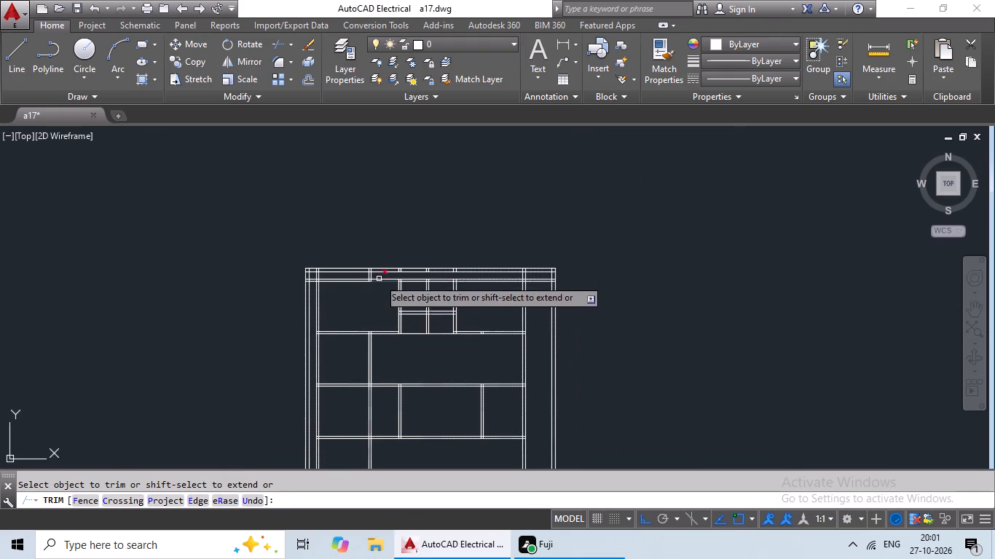
scroll(377, 269, up, 5)
drag(364, 300, 239, 343)
click(239, 344)
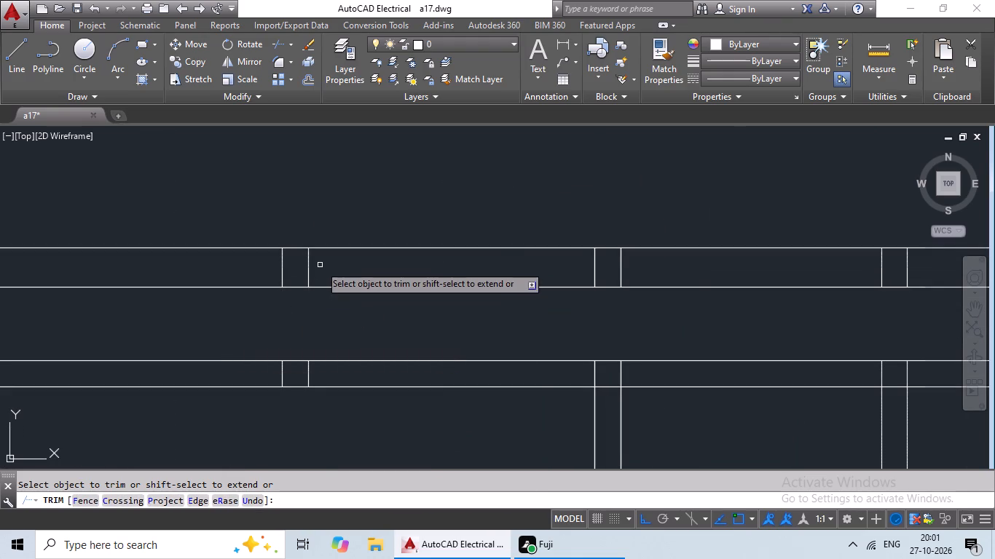
drag(324, 263, 220, 258)
click(225, 259)
scroll(282, 284, down, 4)
middle_drag(288, 300, 320, 207)
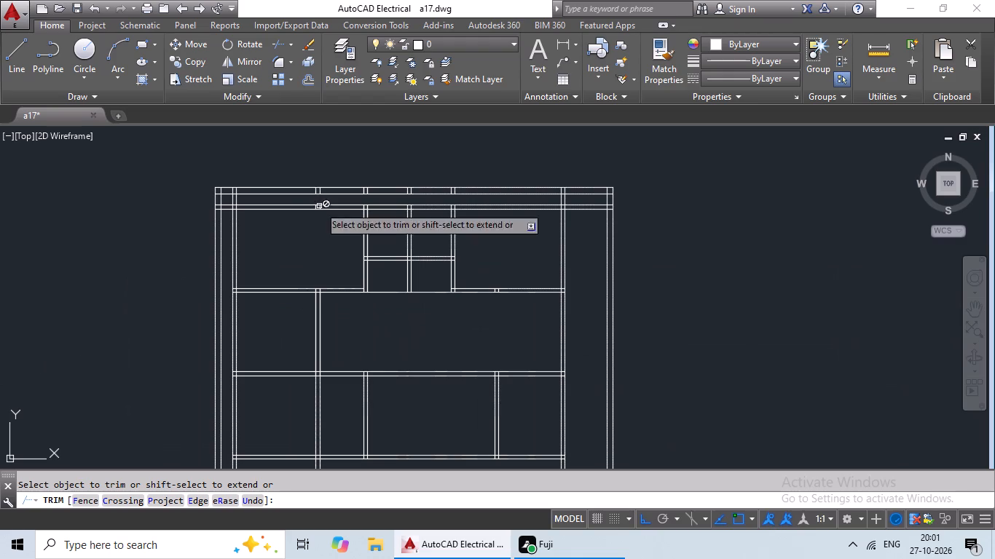
middle_drag(324, 330, 339, 210)
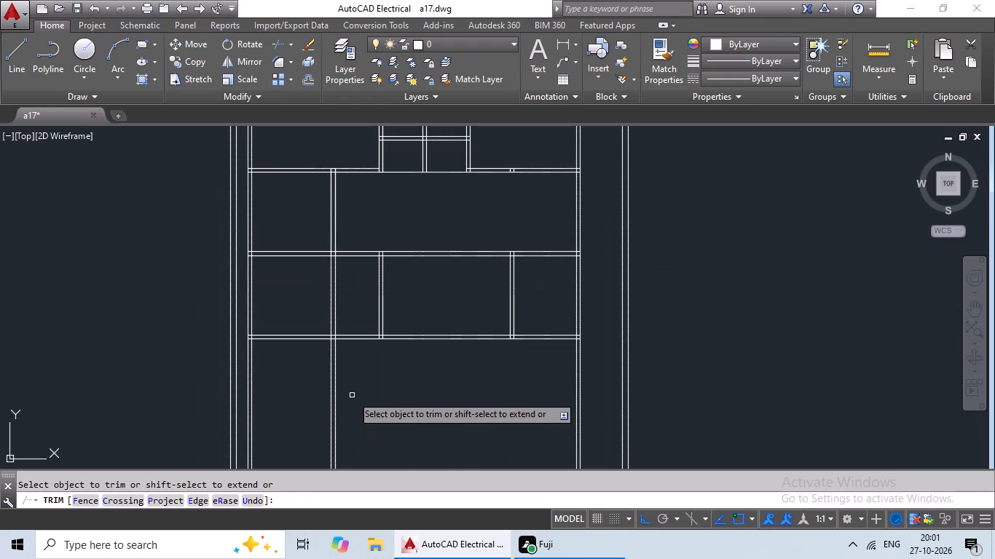
Trim the new vertical partition's two lines out of the third-row room on the plan's left side.
middle_drag(369, 391, 393, 347)
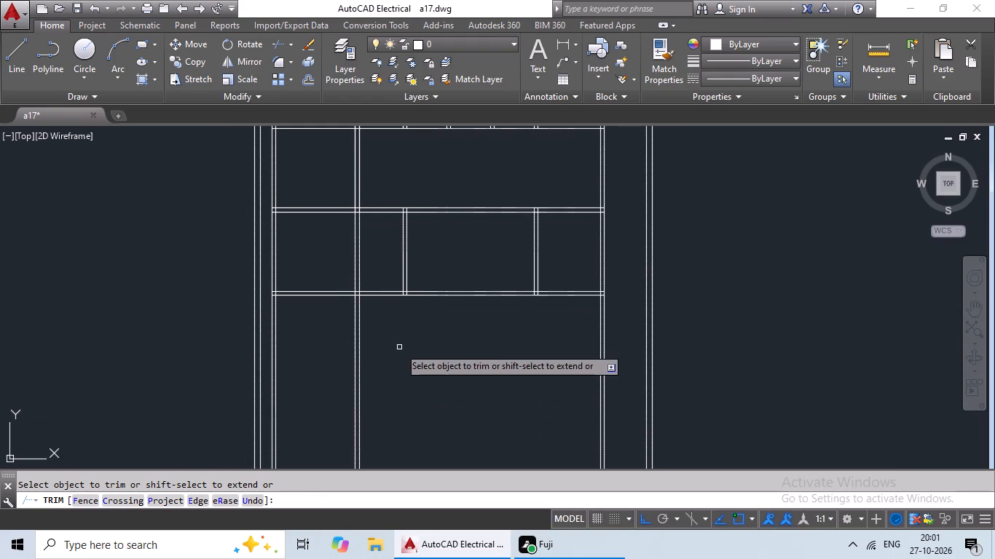
middle_drag(398, 343, 374, 364)
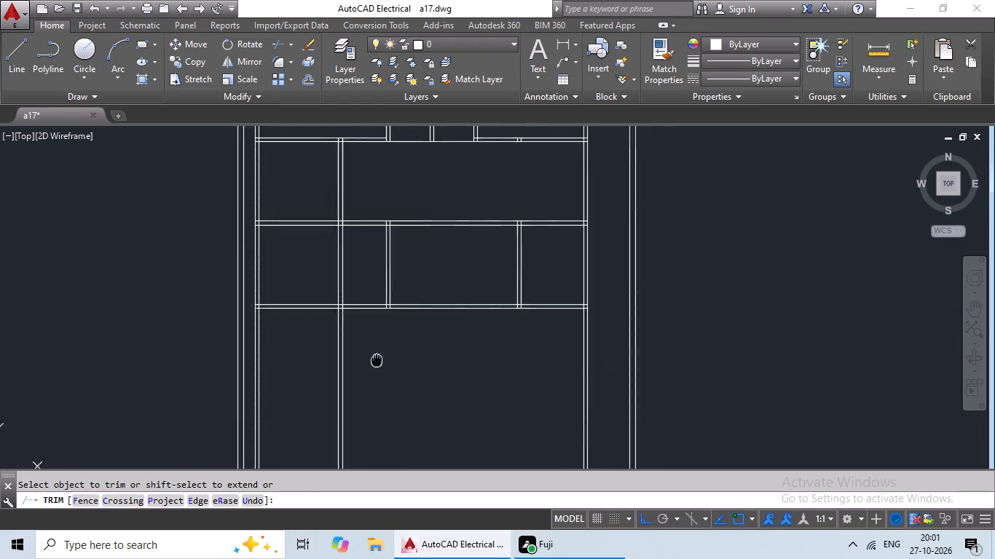
middle_drag(374, 364, 368, 371)
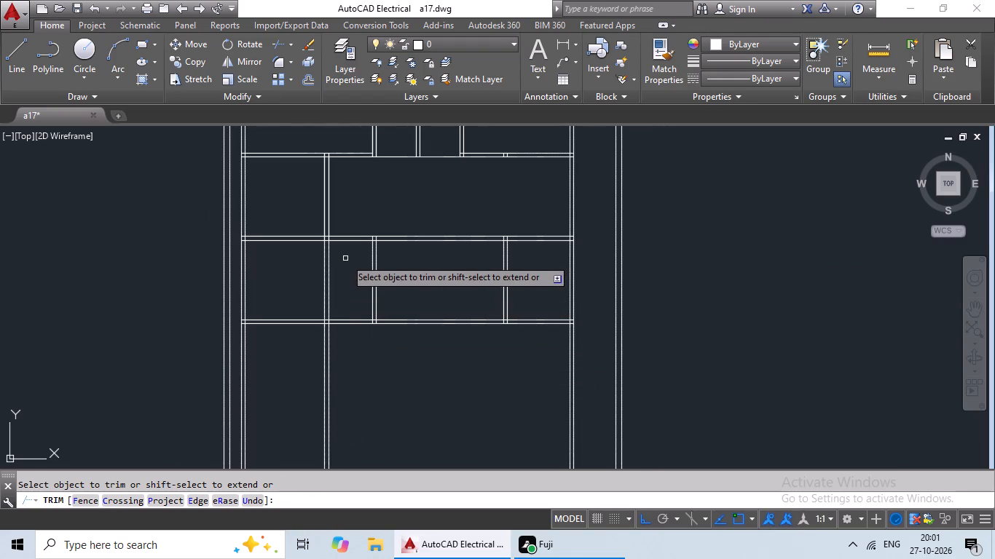
scroll(345, 258, up, 2)
drag(351, 250, 269, 334)
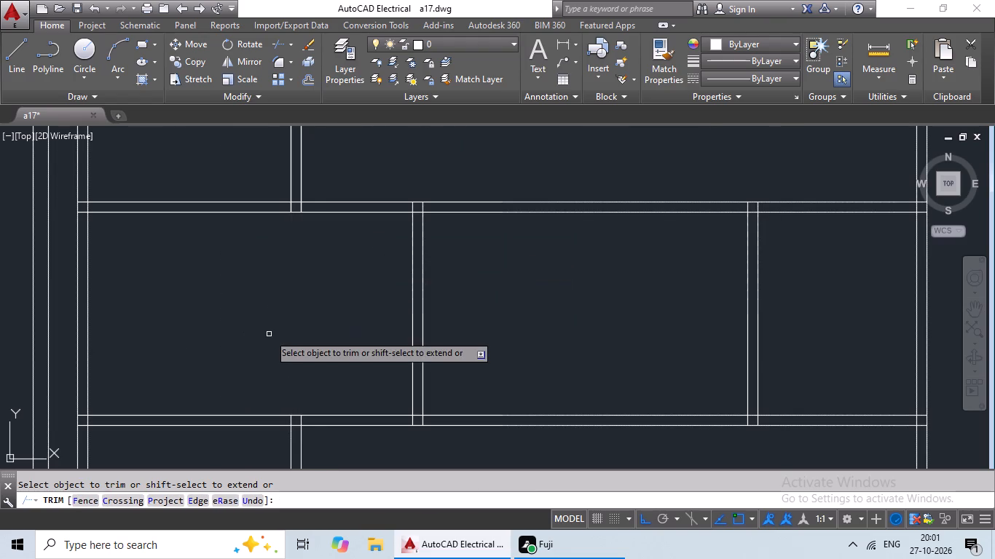
scroll(293, 330, down, 2)
middle_drag(315, 381, 339, 273)
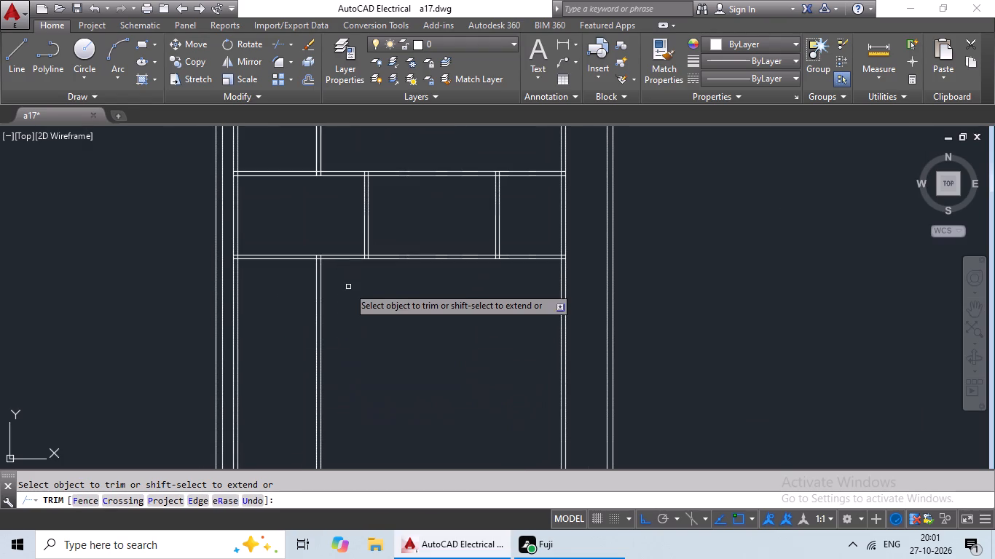
key(Escape)
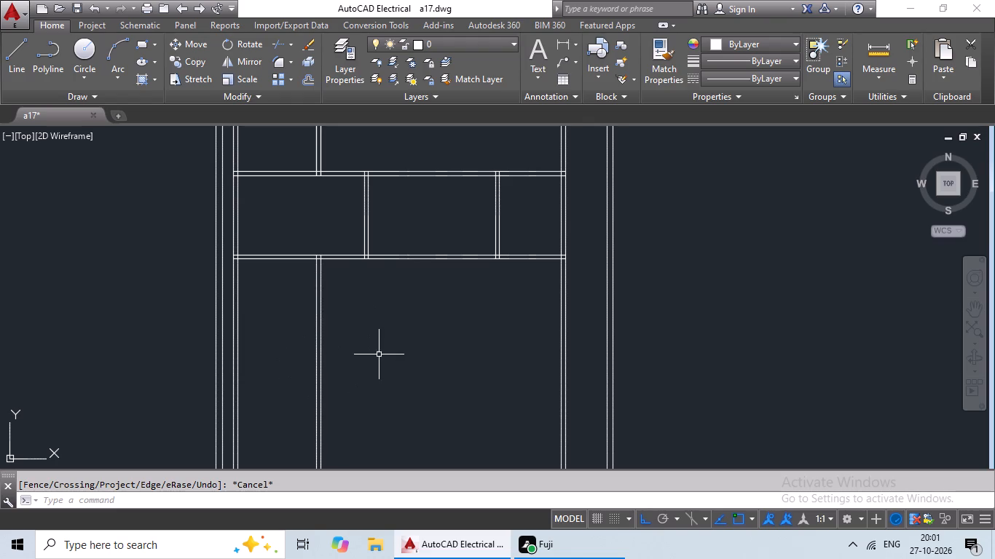
key(Escape)
key(Escape)
key(Escape)
key(Escape)
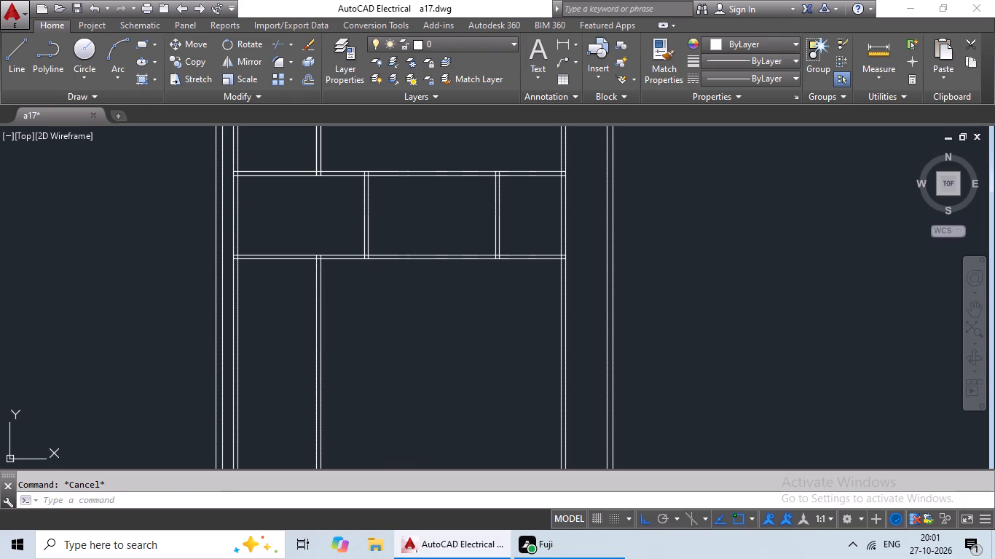
key(Escape)
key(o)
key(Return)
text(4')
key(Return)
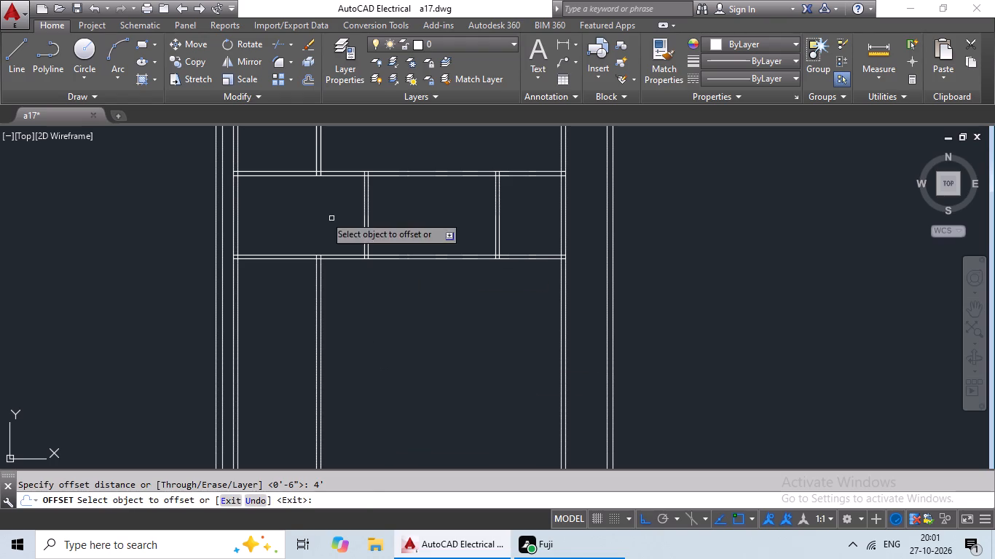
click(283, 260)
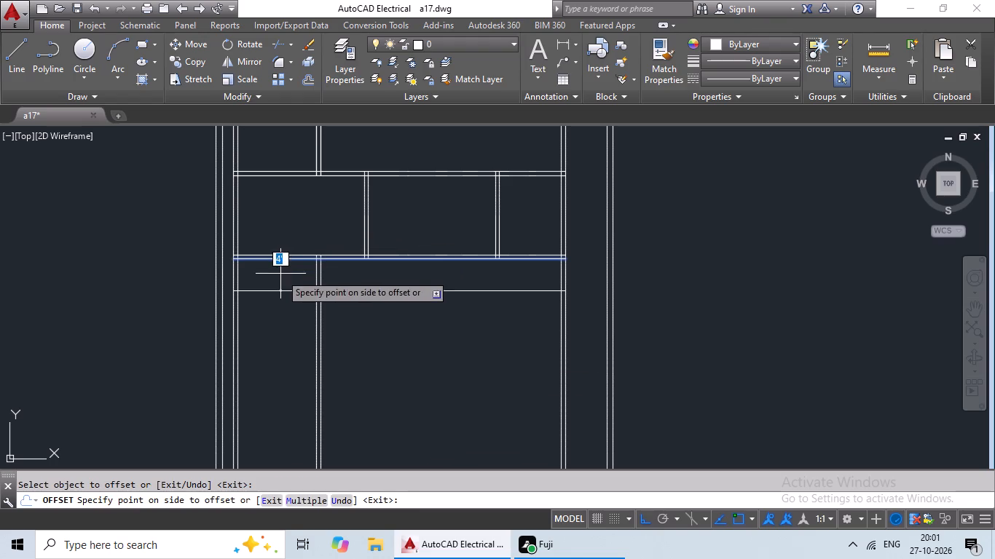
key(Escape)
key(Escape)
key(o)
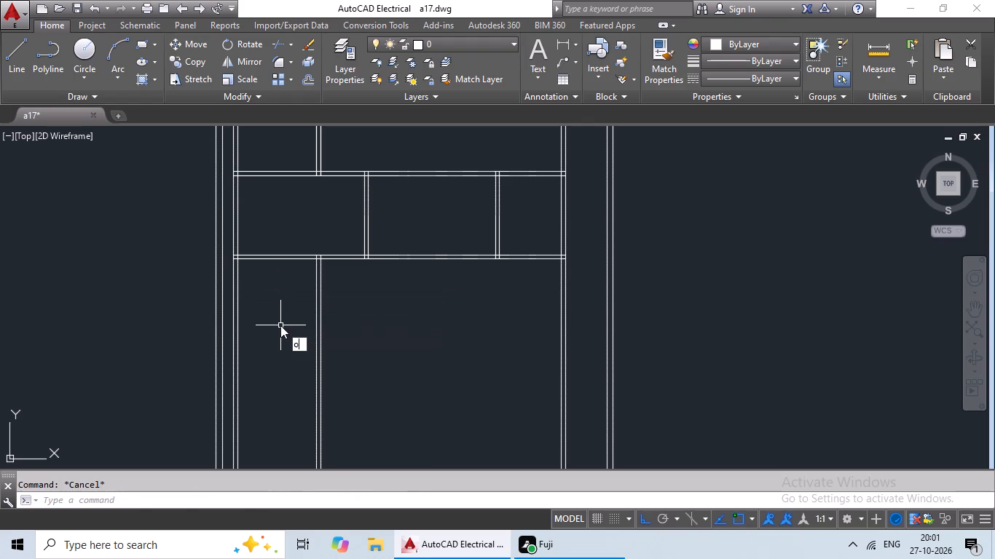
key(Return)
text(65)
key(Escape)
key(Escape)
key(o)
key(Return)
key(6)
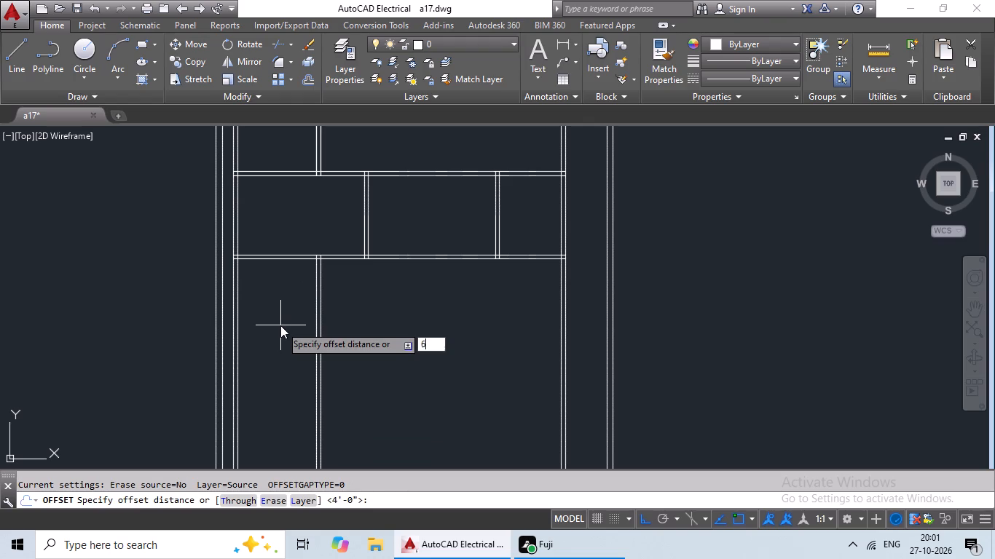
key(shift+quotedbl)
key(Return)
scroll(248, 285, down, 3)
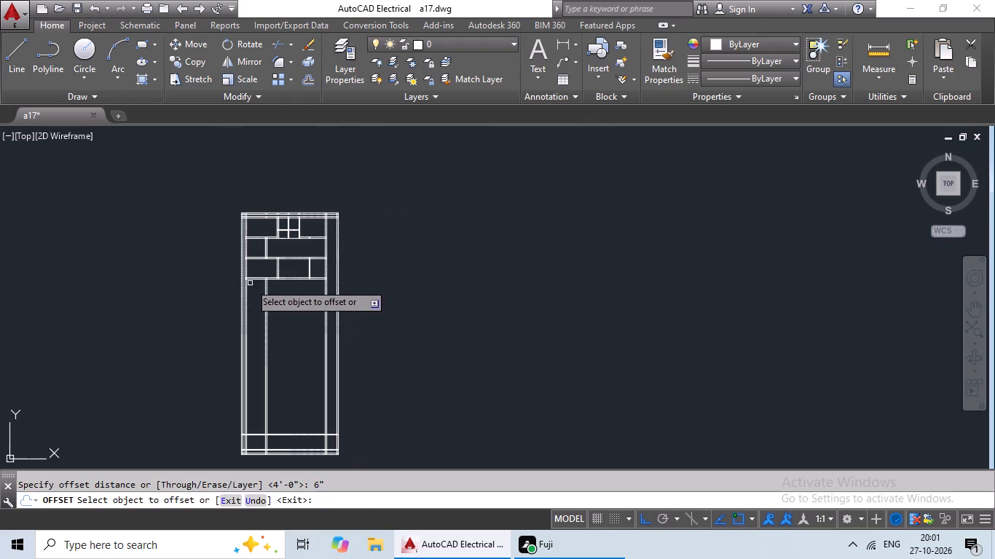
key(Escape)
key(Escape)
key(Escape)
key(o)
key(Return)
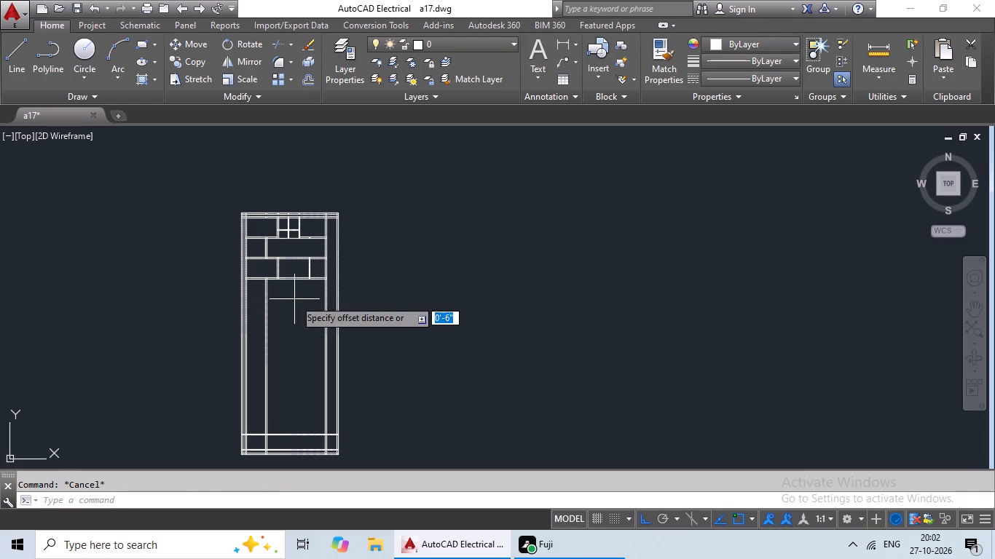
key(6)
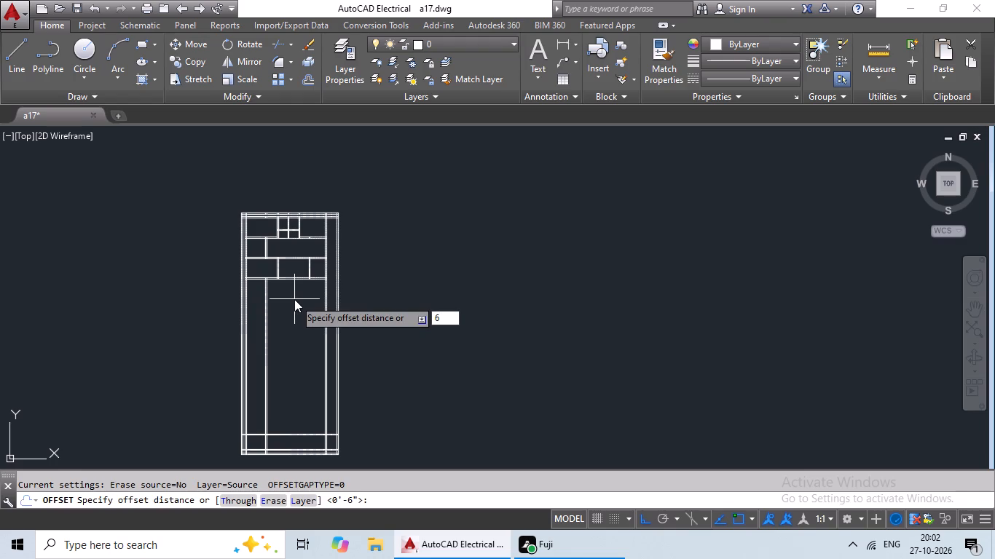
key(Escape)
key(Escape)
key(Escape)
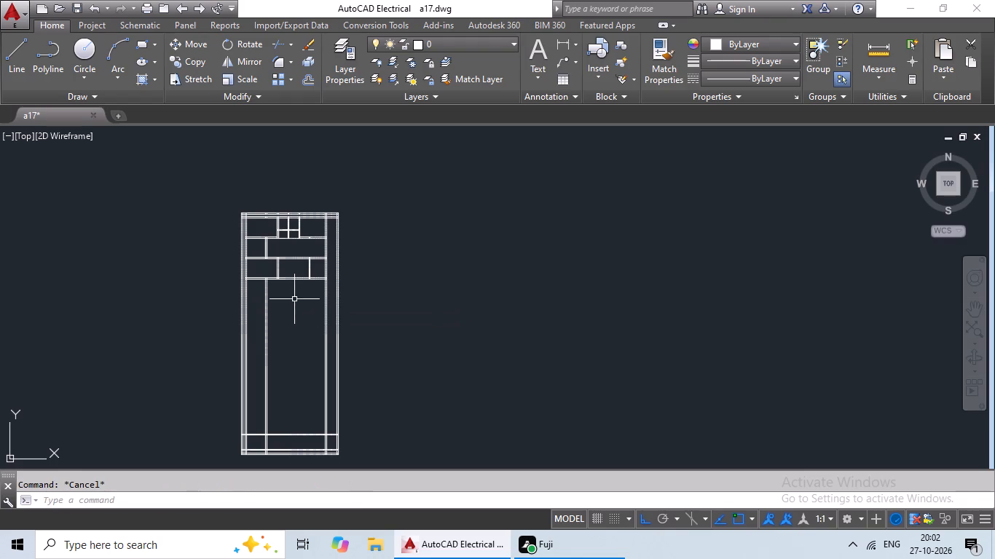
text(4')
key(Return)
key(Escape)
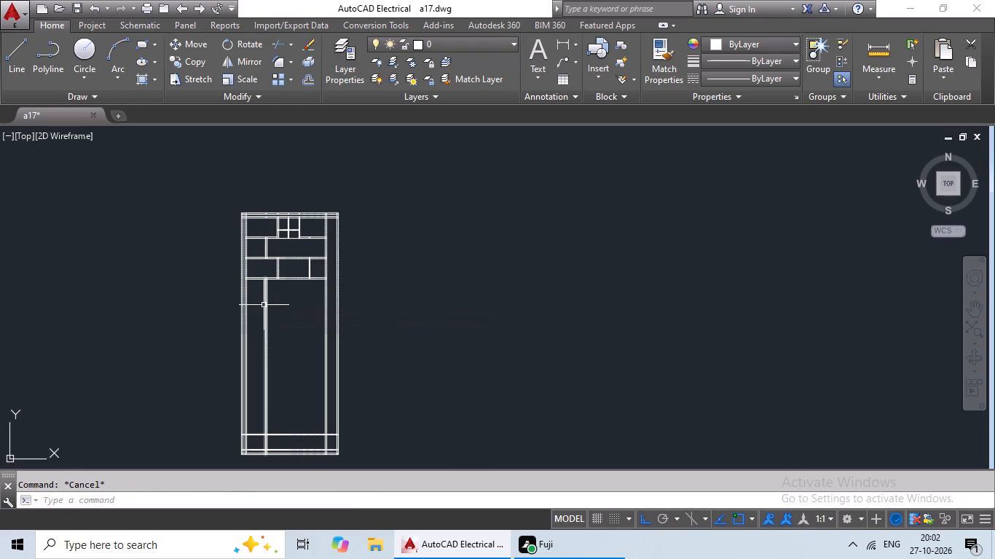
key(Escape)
Offset the lower line of the third row's bottom wall 4' downward for a new horizontal partition.
key(o)
key(Return)
text(4')
key(Return)
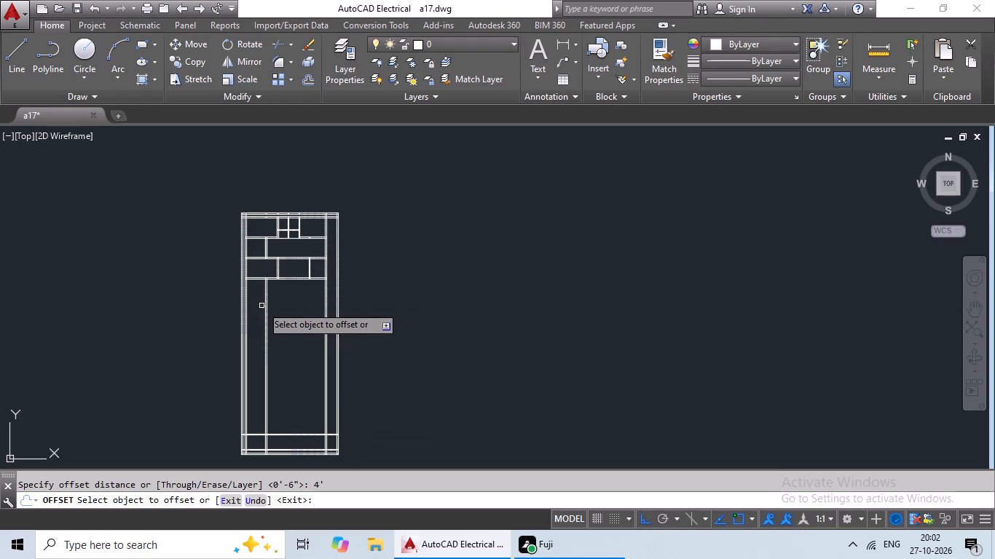
scroll(259, 282, up, 5)
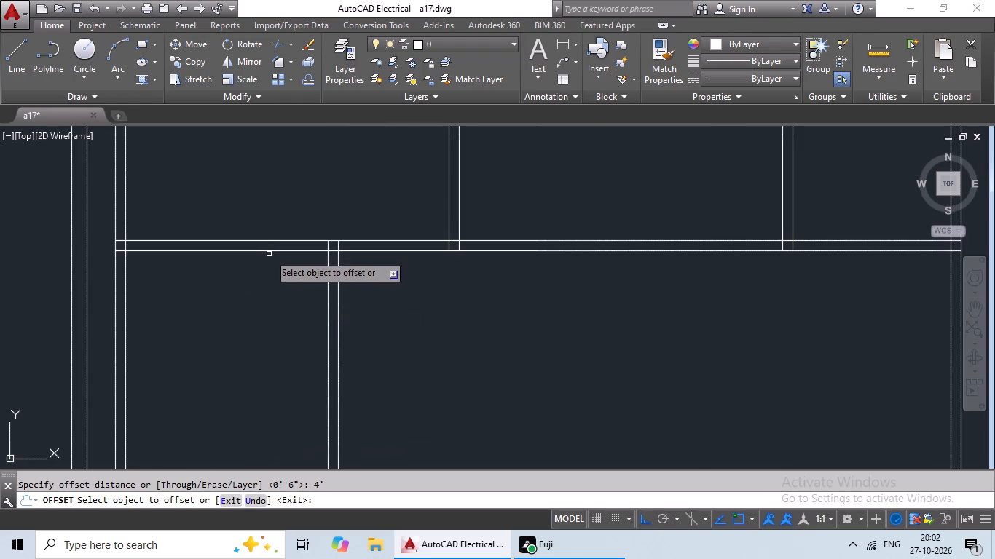
click(270, 250)
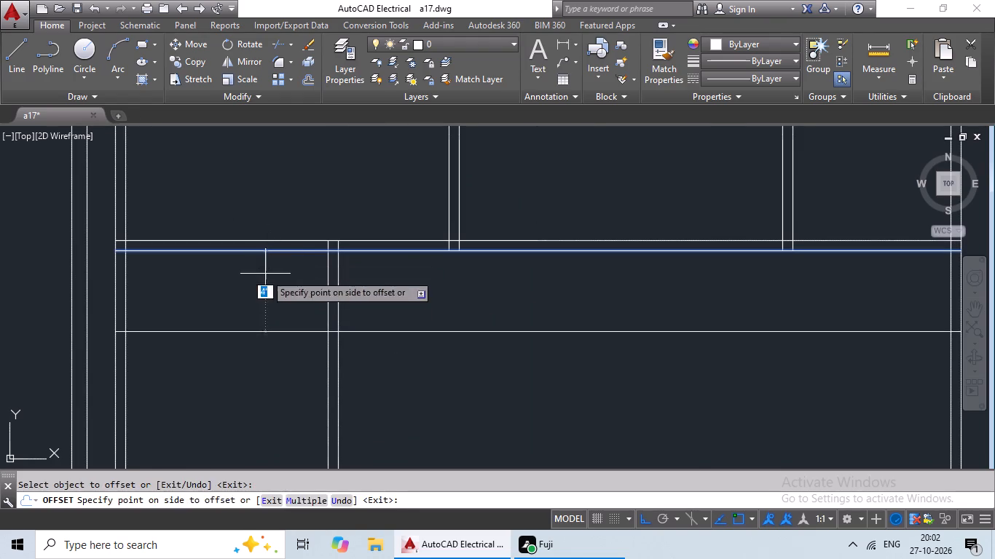
click(261, 288)
key(Escape)
key(Escape)
key(Escape)
Offset the new horizontal line 6" downward to form the partition's thickness.
key(o)
key(Return)
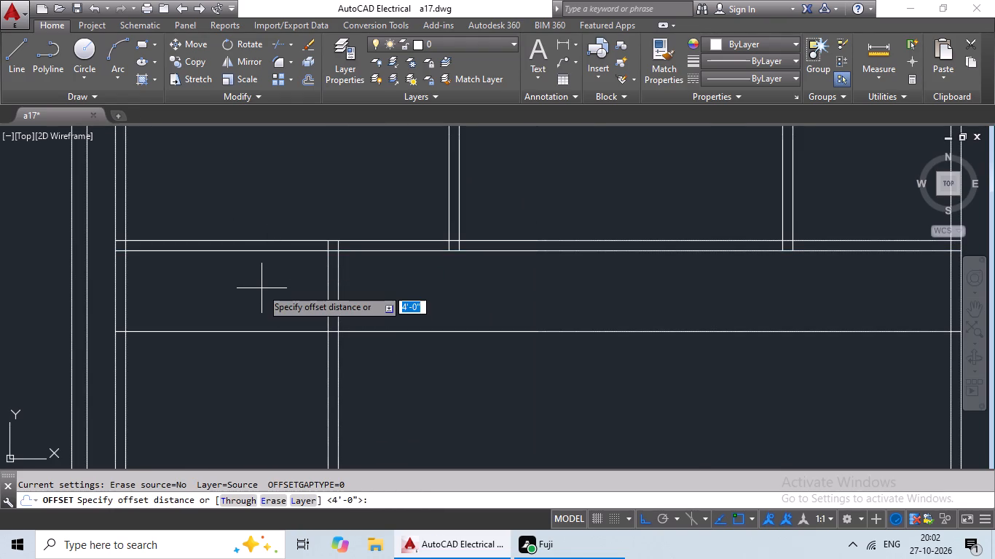
text(6")
key(Return)
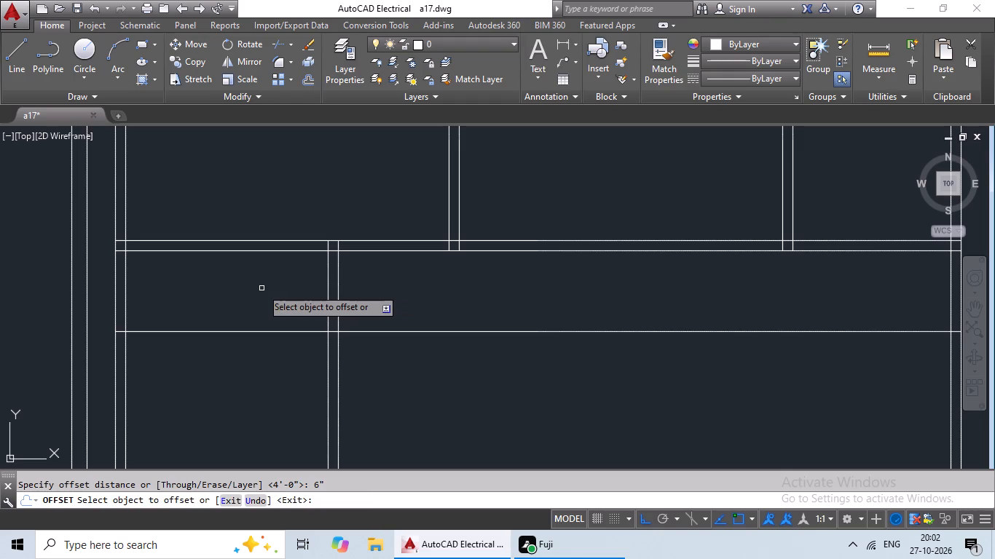
click(252, 330)
click(252, 386)
key(Escape)
key(Escape)
key(Escape)
key(Escape)
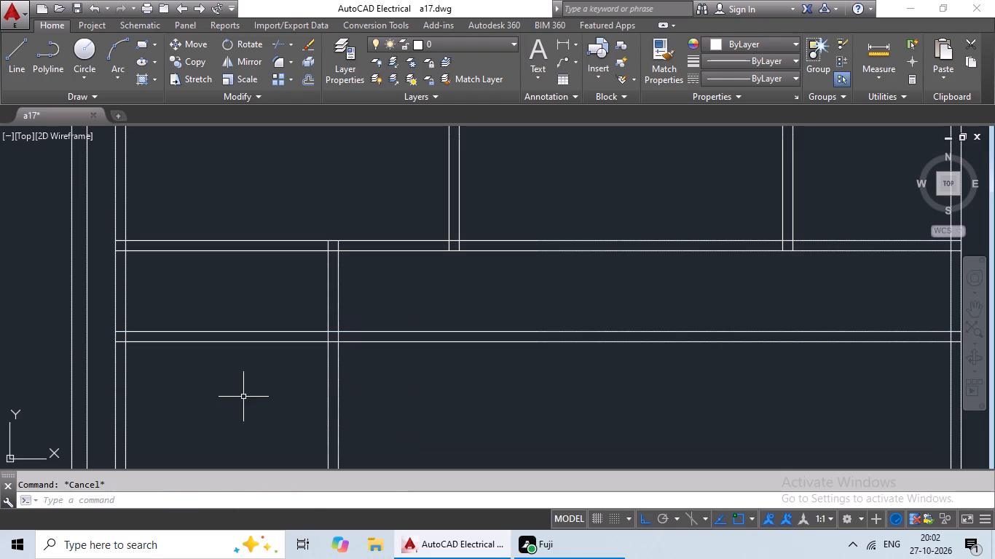
Trim the new horizontal partition's two lines away on the plan's right side of the vertical partition below the third row.
text(tr)
key(space)
key(space)
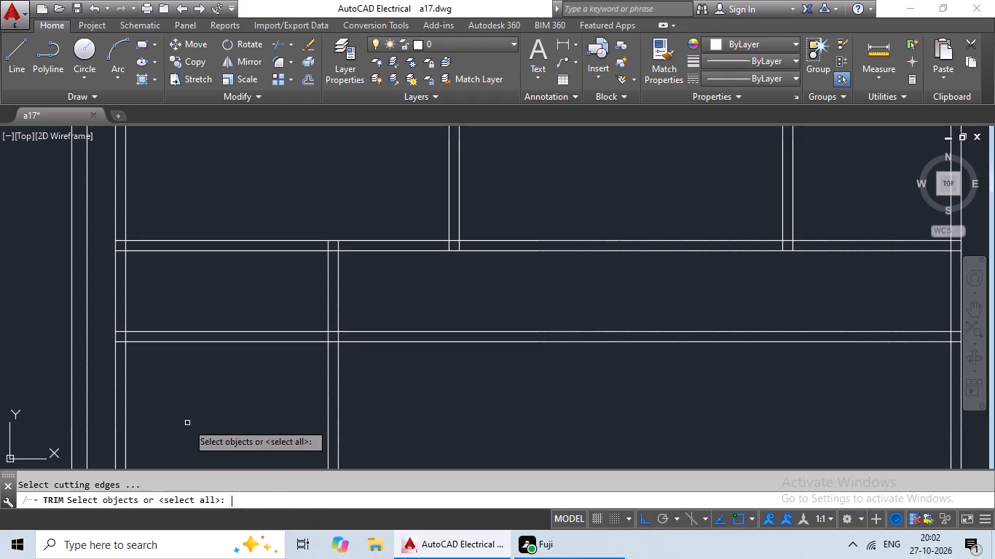
scroll(420, 332, up, 2)
drag(449, 291, 382, 405)
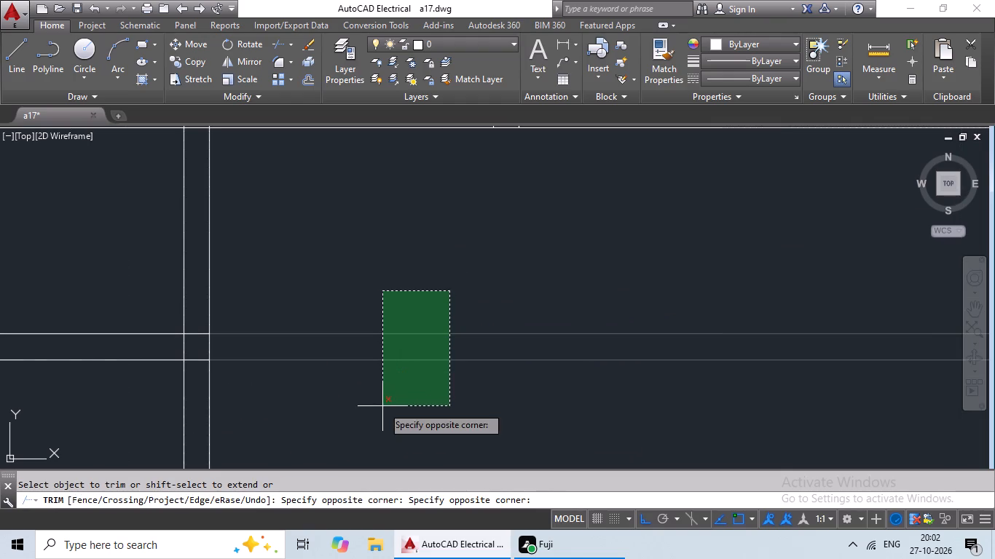
click(382, 407)
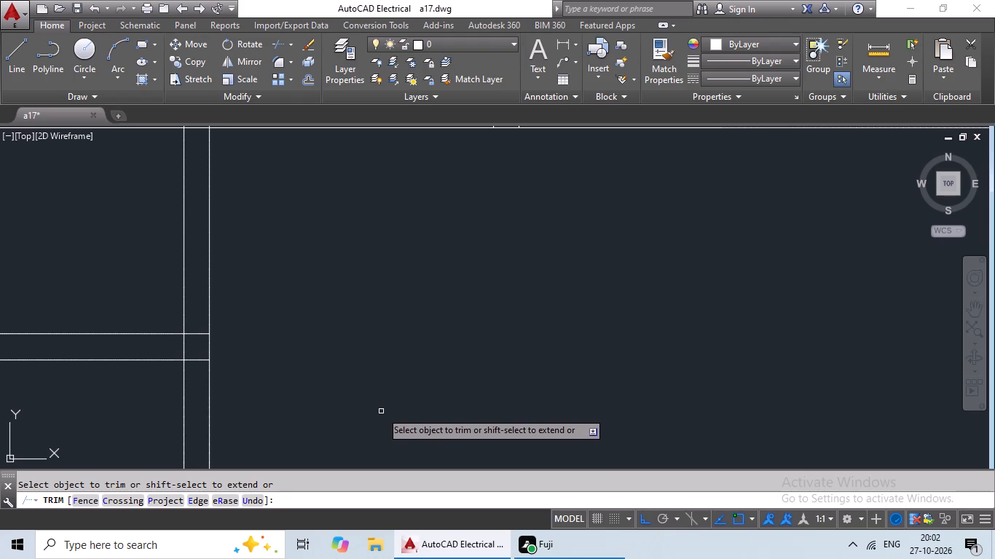
scroll(417, 381, down, 3)
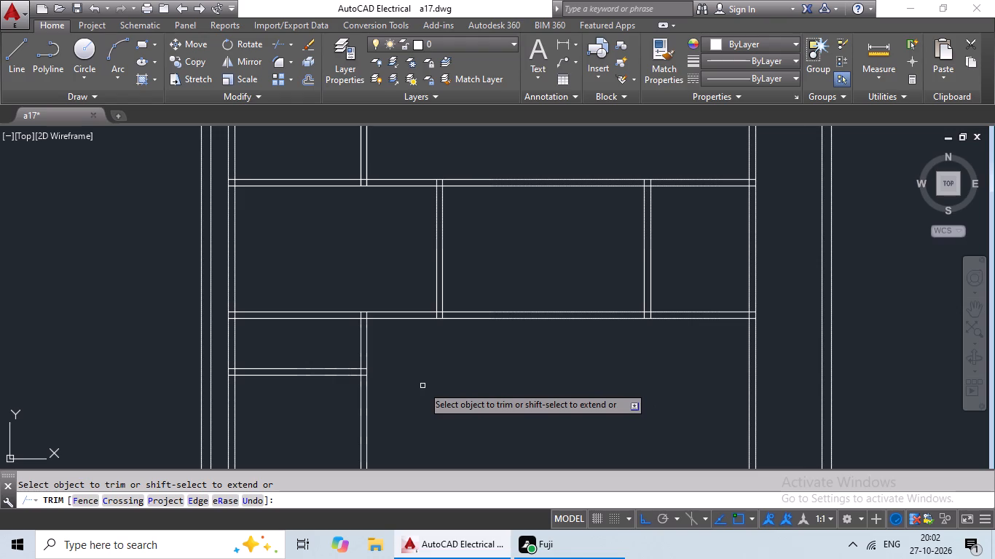
scroll(423, 371, down, 2)
middle_drag(433, 372, 456, 312)
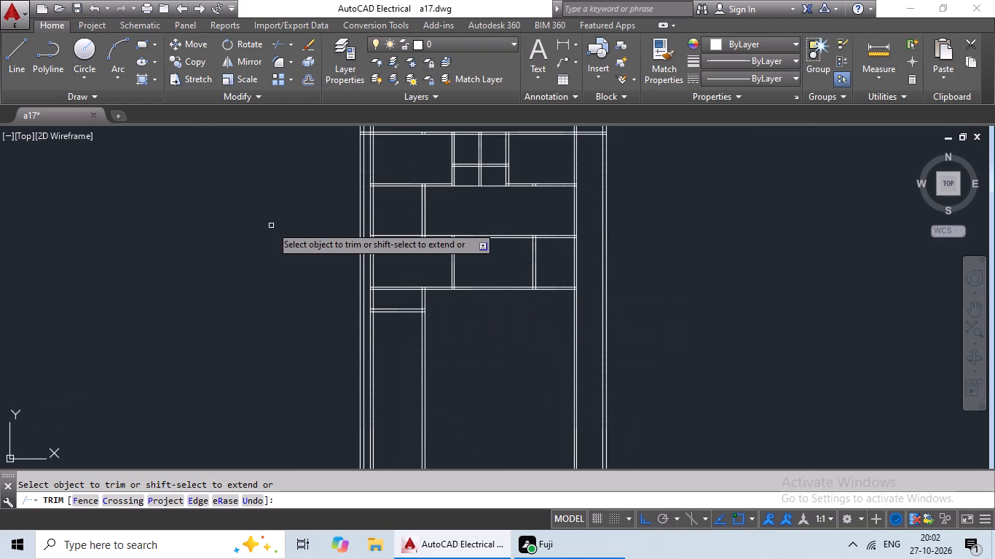
scroll(471, 312, up, 3)
middle_drag(471, 311, 554, 247)
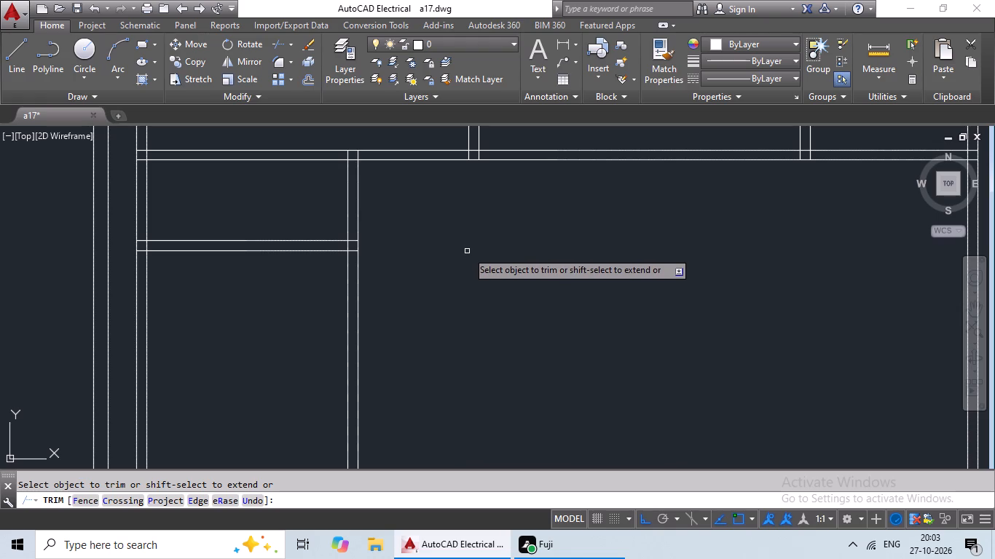
middle_drag(468, 288, 551, 271)
key(Escape)
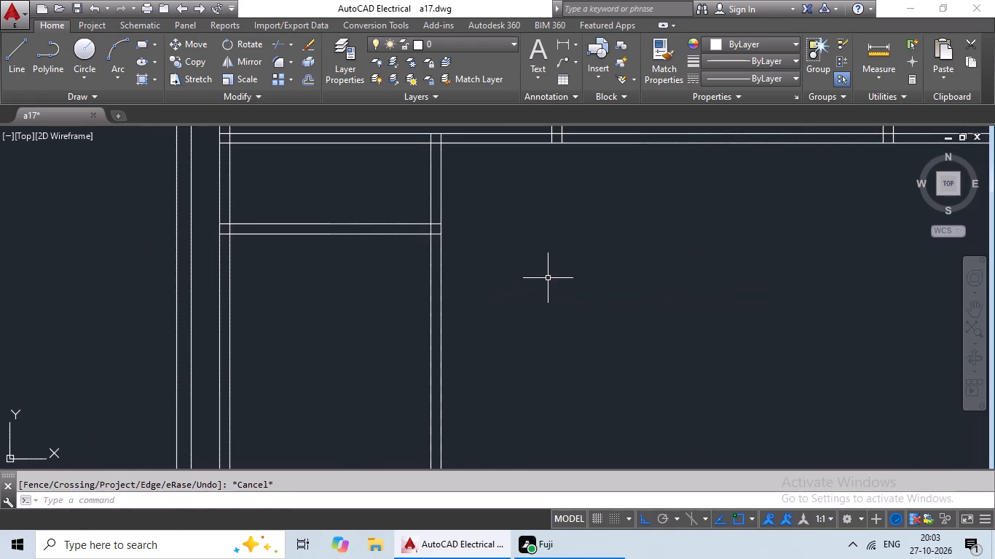
key(Escape)
key(Escape)
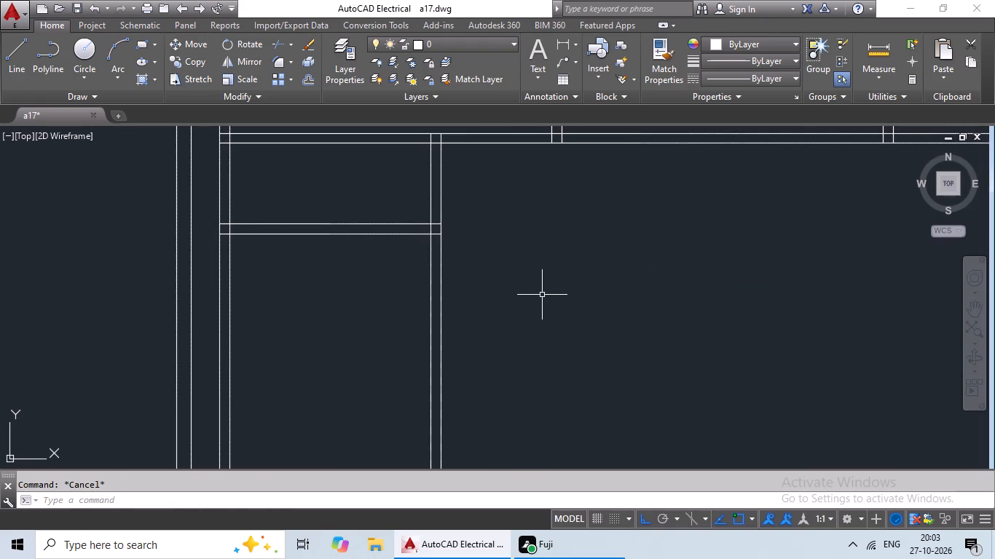
key(Escape)
key(Escape)
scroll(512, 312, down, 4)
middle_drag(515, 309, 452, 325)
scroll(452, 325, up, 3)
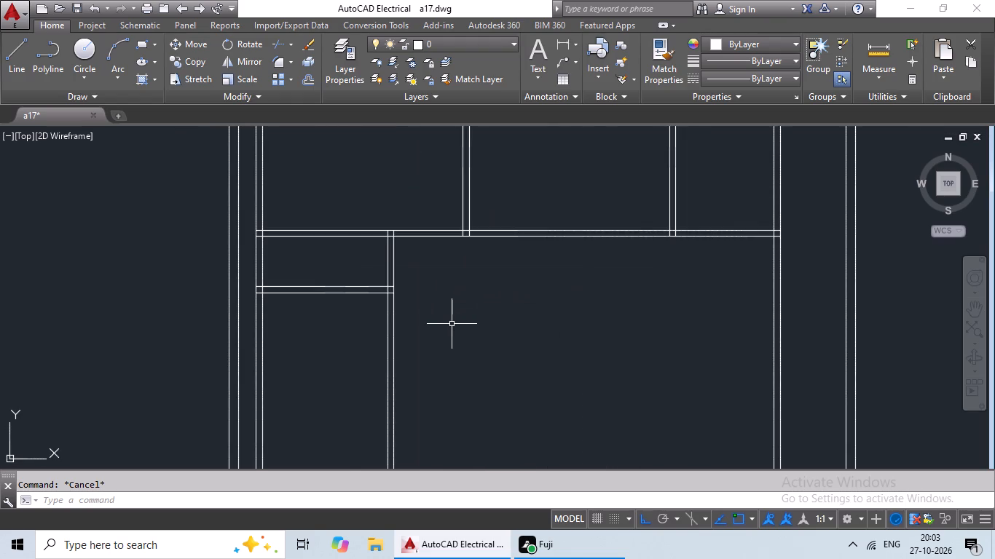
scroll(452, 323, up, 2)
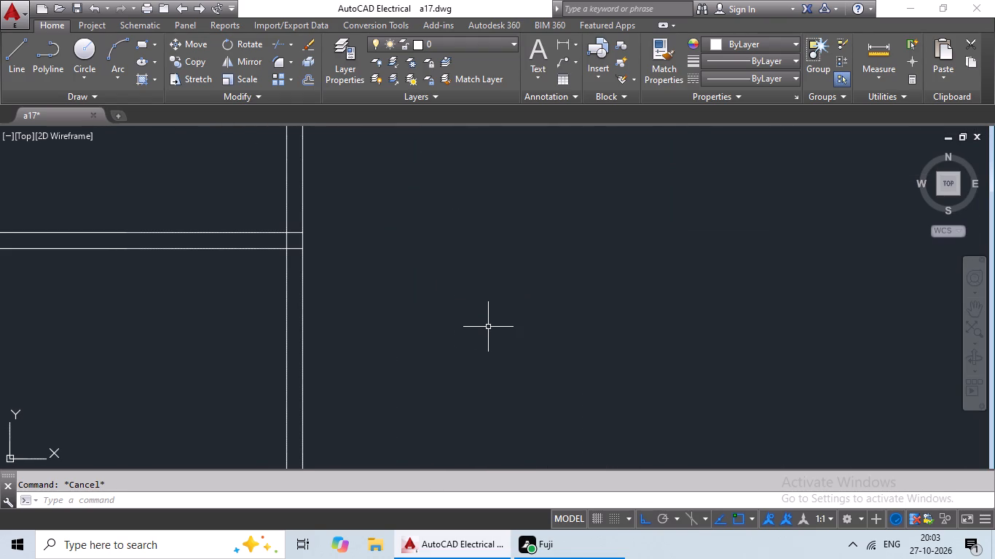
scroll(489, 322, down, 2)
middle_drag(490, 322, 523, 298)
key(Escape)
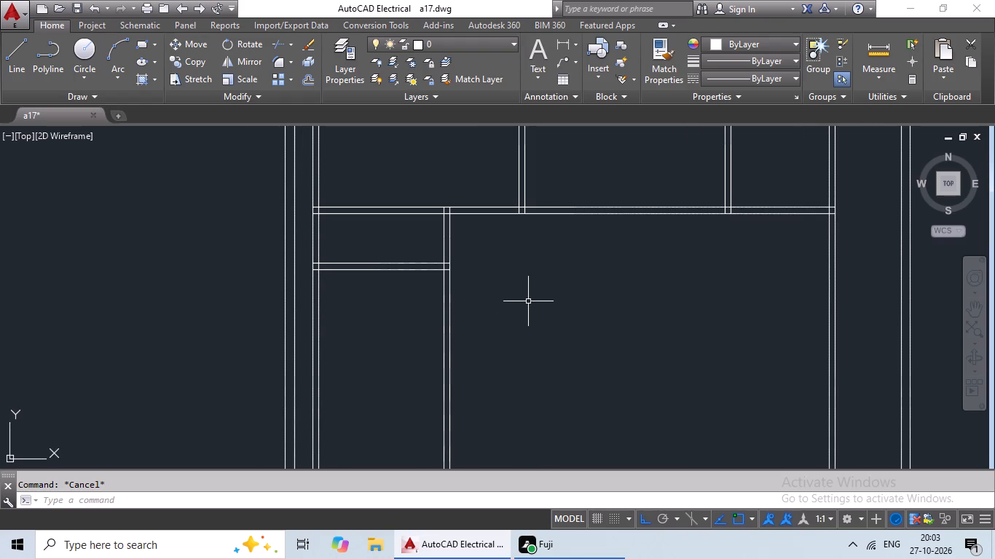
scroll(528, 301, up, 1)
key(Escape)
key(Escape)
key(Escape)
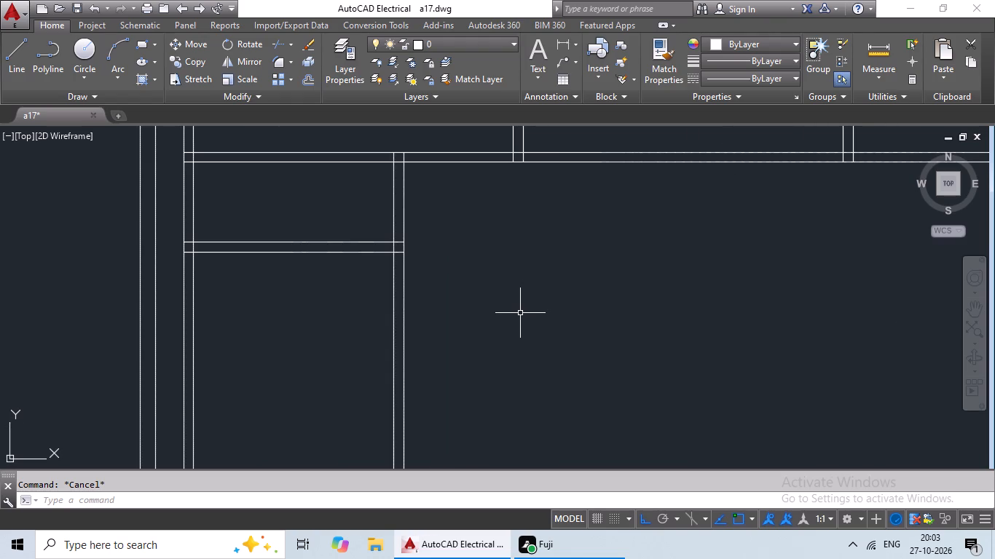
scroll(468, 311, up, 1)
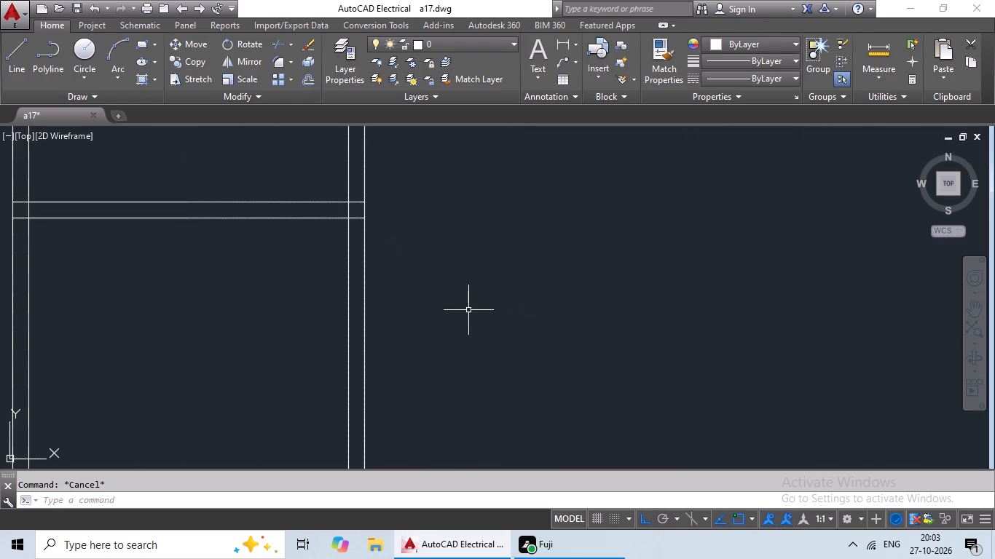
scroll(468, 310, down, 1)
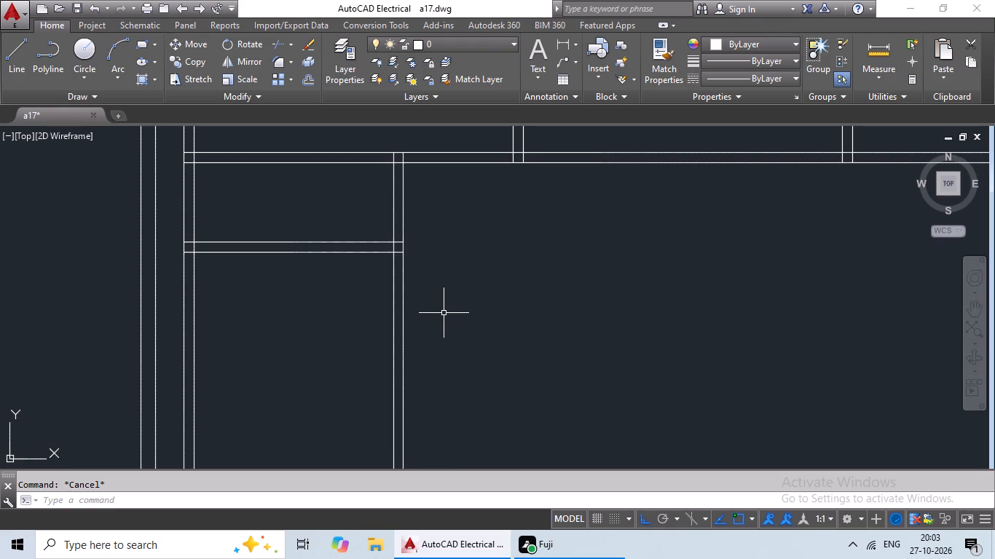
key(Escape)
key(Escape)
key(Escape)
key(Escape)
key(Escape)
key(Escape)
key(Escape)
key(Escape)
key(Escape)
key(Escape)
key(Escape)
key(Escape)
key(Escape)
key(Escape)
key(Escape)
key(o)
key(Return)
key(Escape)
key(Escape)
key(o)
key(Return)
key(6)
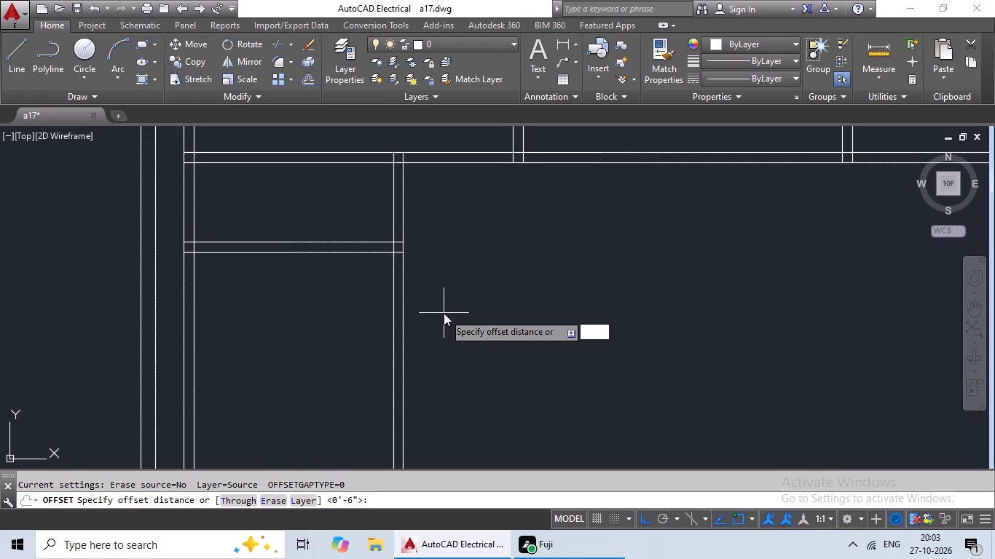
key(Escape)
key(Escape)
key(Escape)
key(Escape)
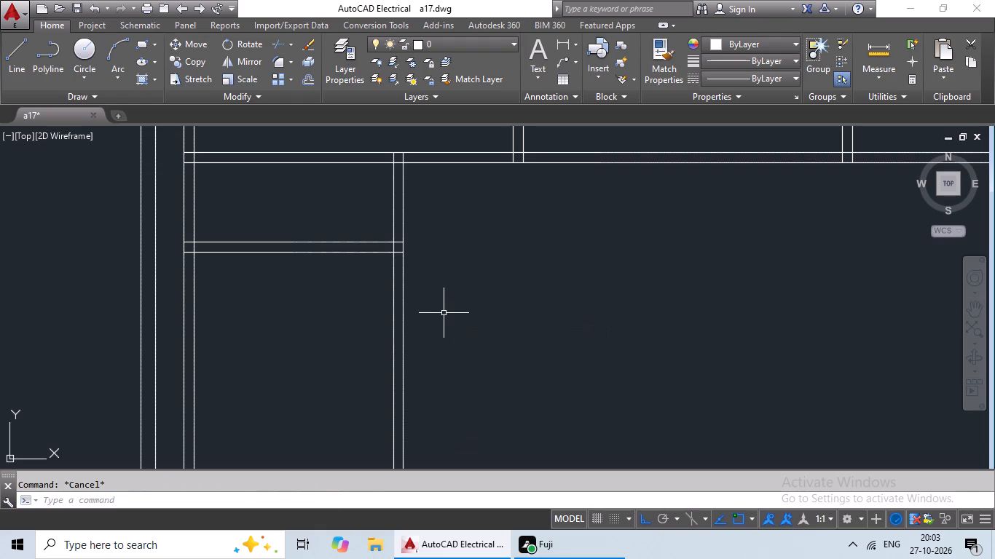
Offset the lower line of the short horizontal partition below the third row 6'6" downward.
key(o)
key(Return)
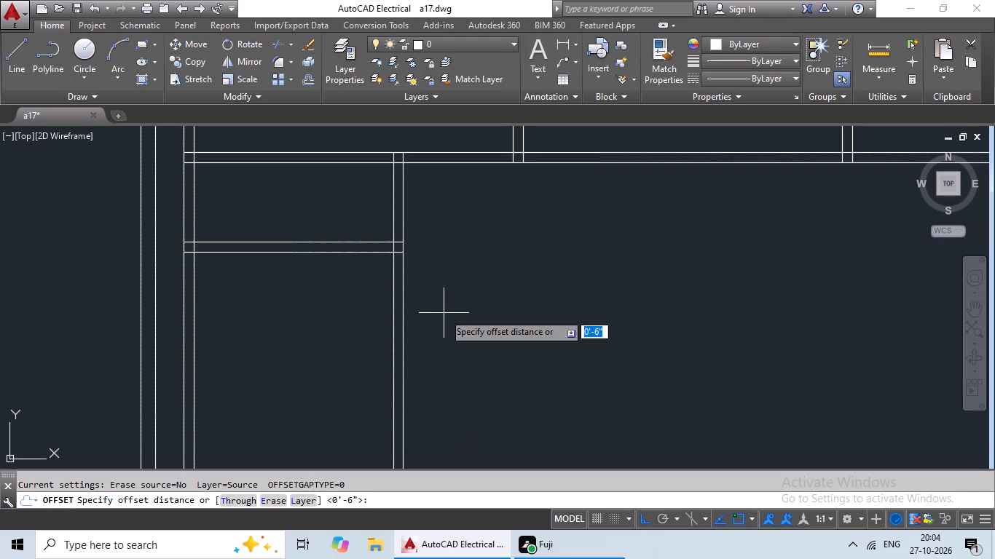
key(6)
text('6)
key(shift+quotedbl)
key(Return)
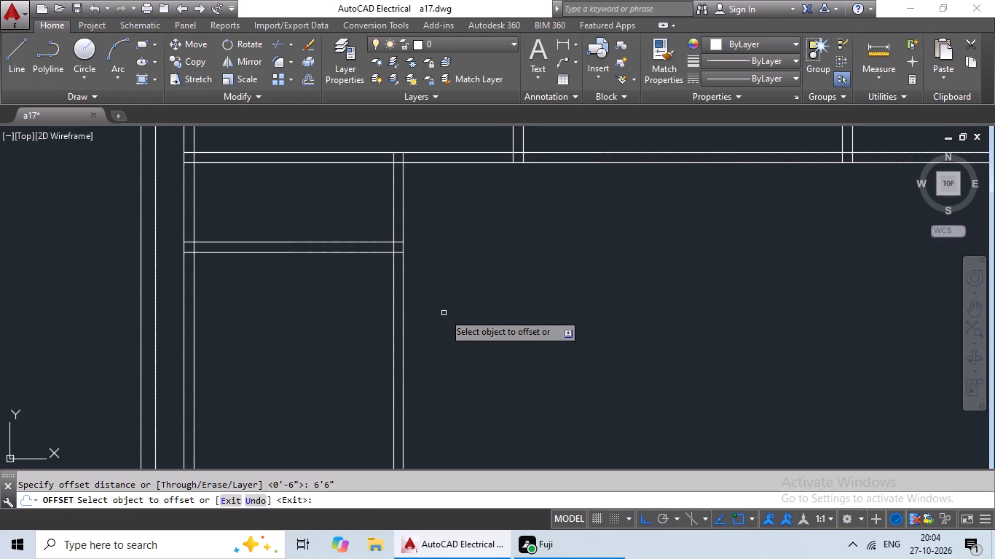
click(347, 252)
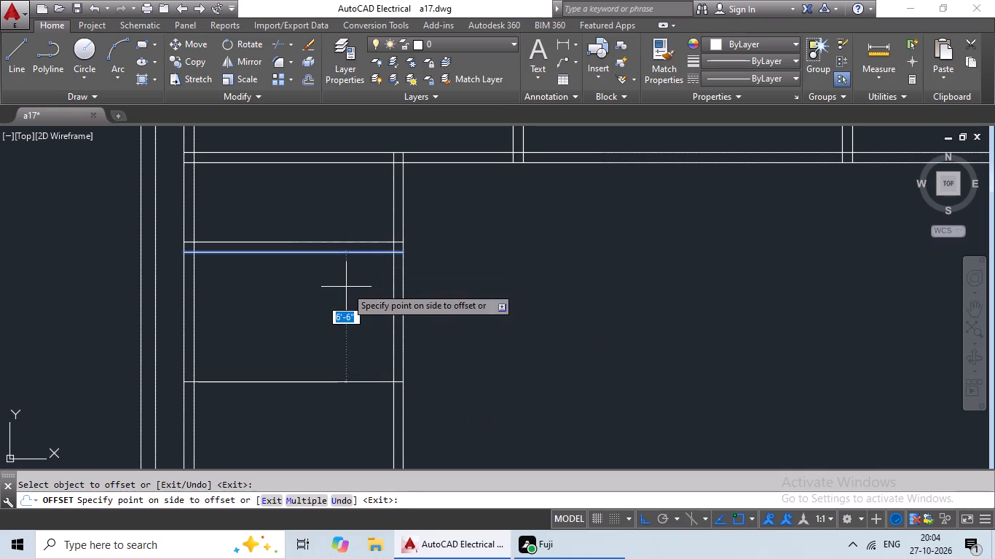
click(346, 287)
key(Escape)
key(Escape)
key(Escape)
Offset the new horizontal line 6" downward to form the partition's thickness.
key(o)
key(Return)
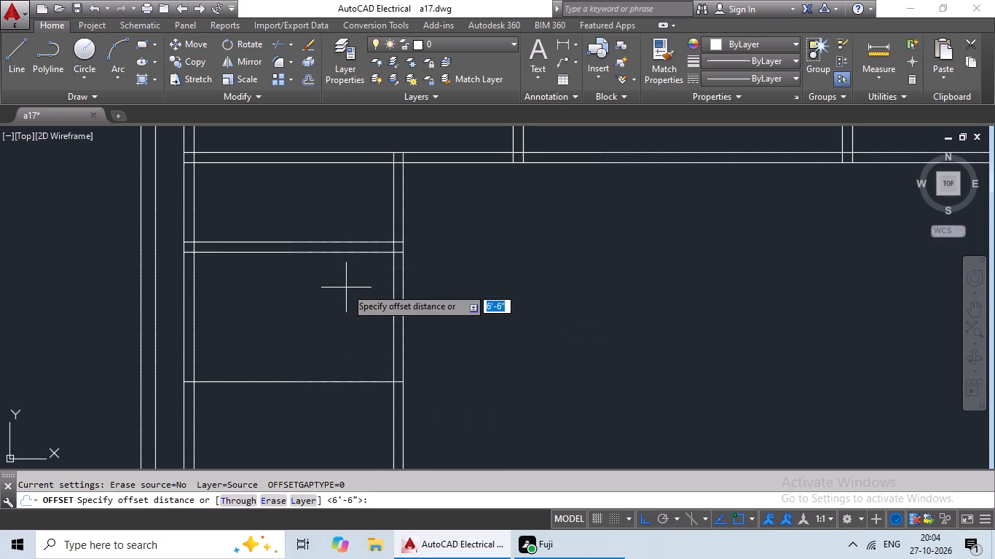
key(6)
key(shift+quotedbl)
key(Return)
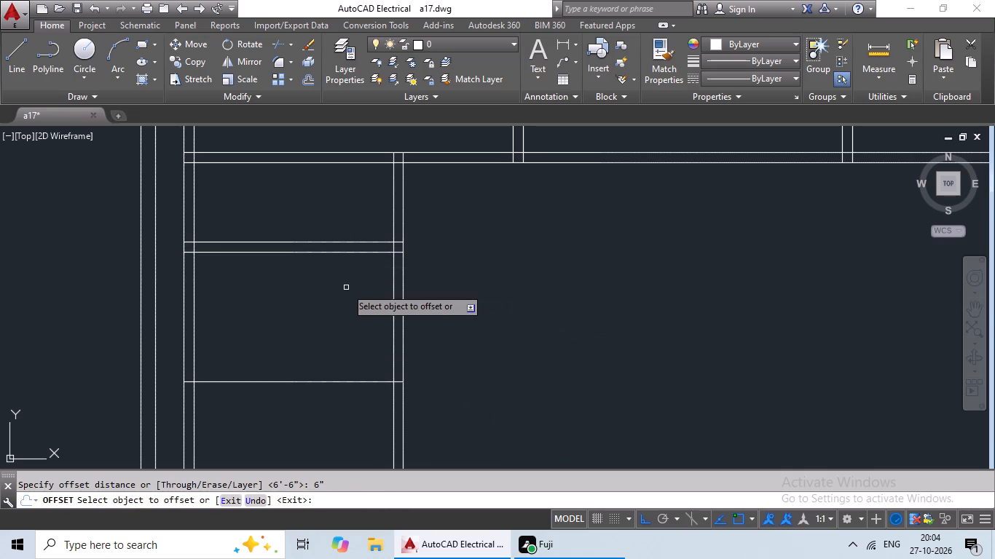
click(322, 383)
click(318, 408)
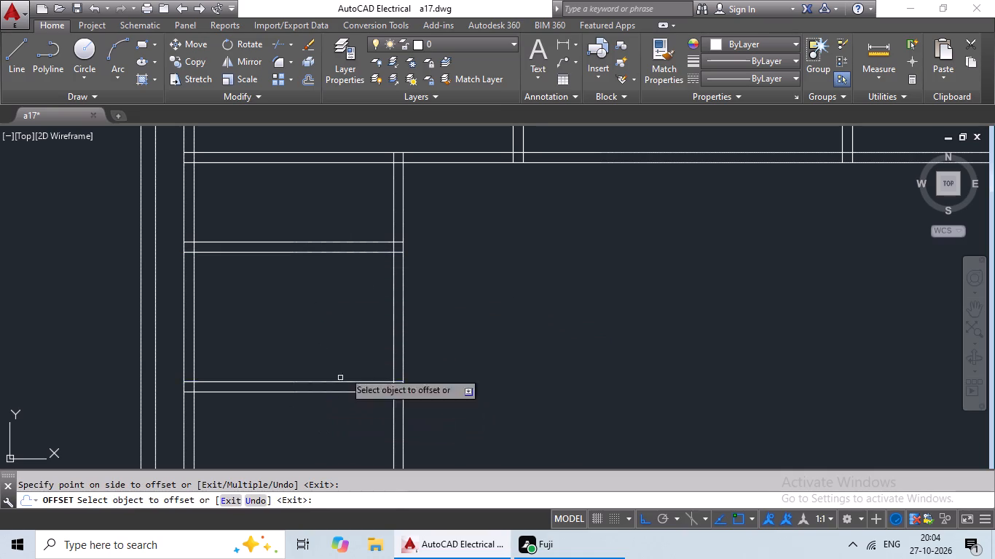
scroll(365, 337, down, 2)
middle_drag(366, 333, 401, 304)
scroll(389, 378, up, 3)
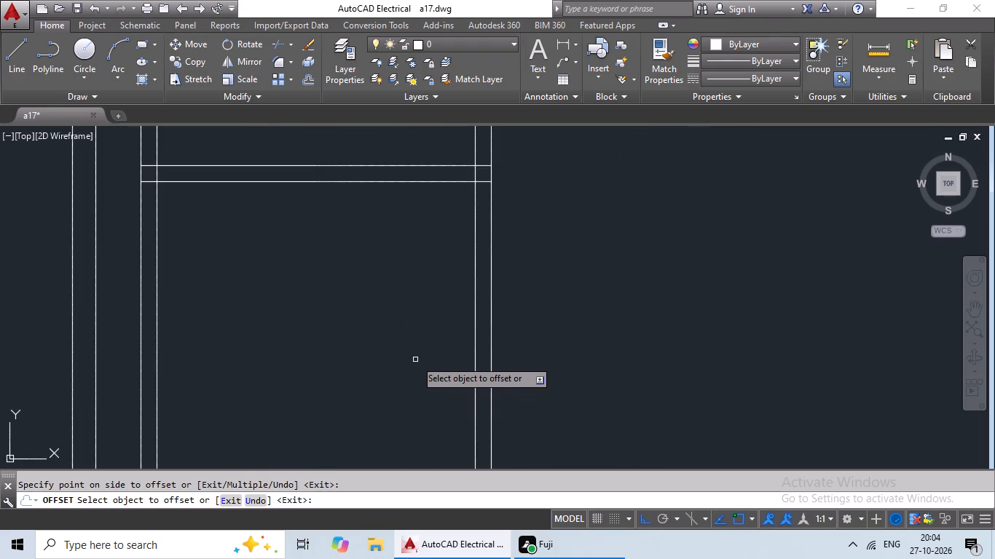
scroll(415, 360, down, 1)
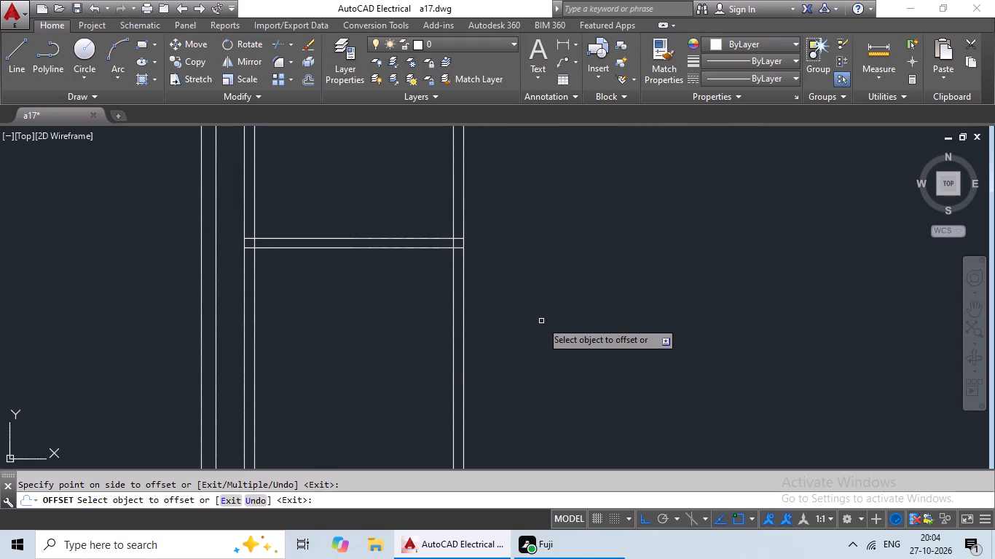
scroll(551, 312, down, 2)
middle_drag(621, 288, 514, 309)
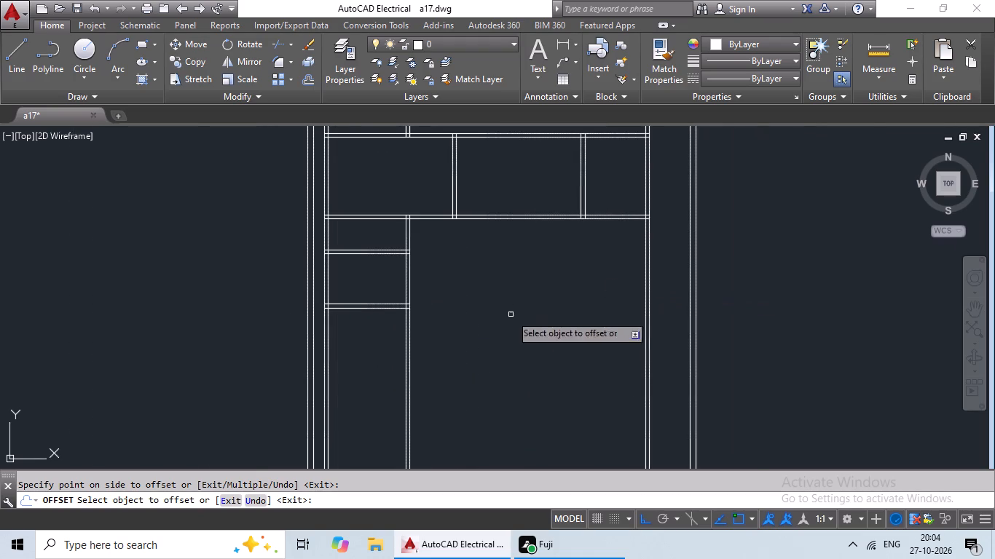
middle_drag(497, 365, 506, 347)
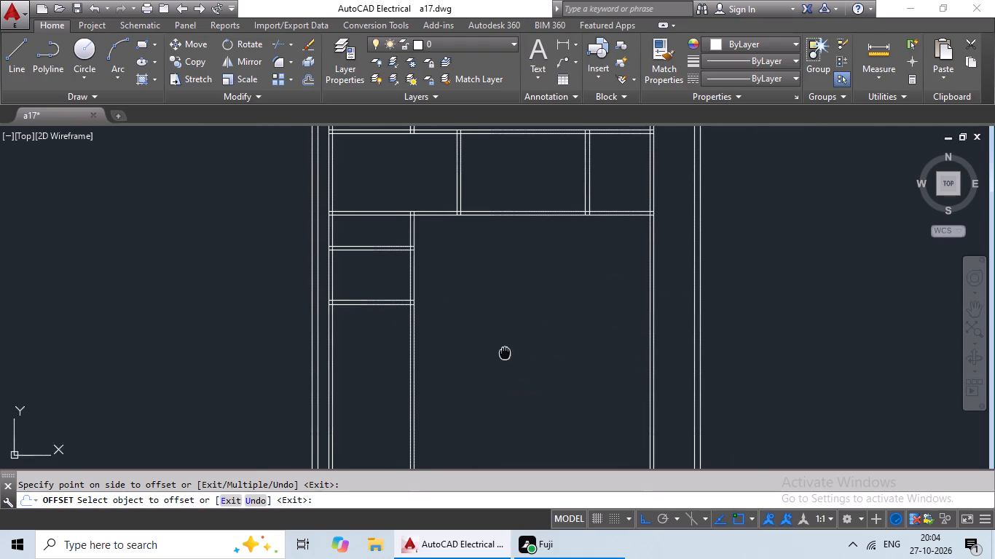
middle_drag(506, 347, 508, 307)
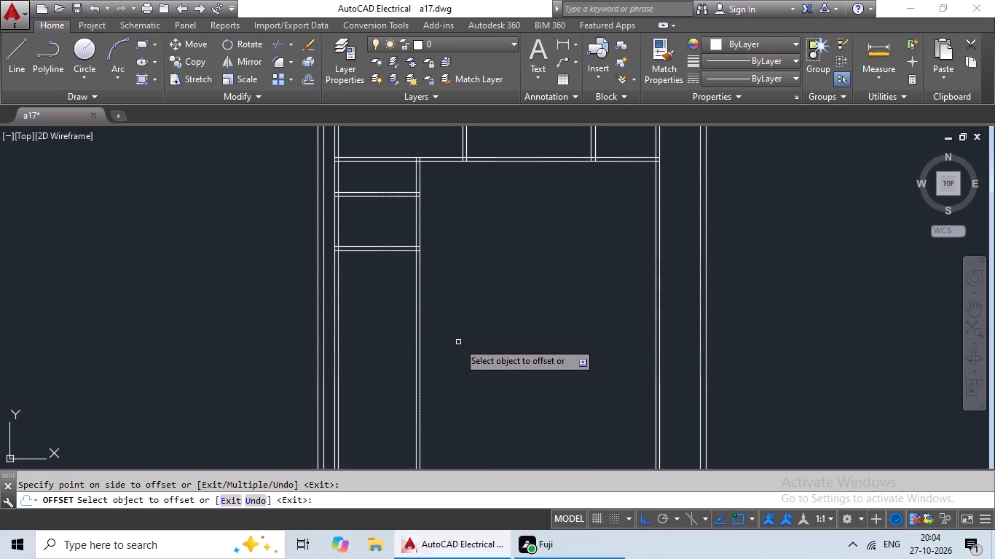
scroll(458, 342, up, 1)
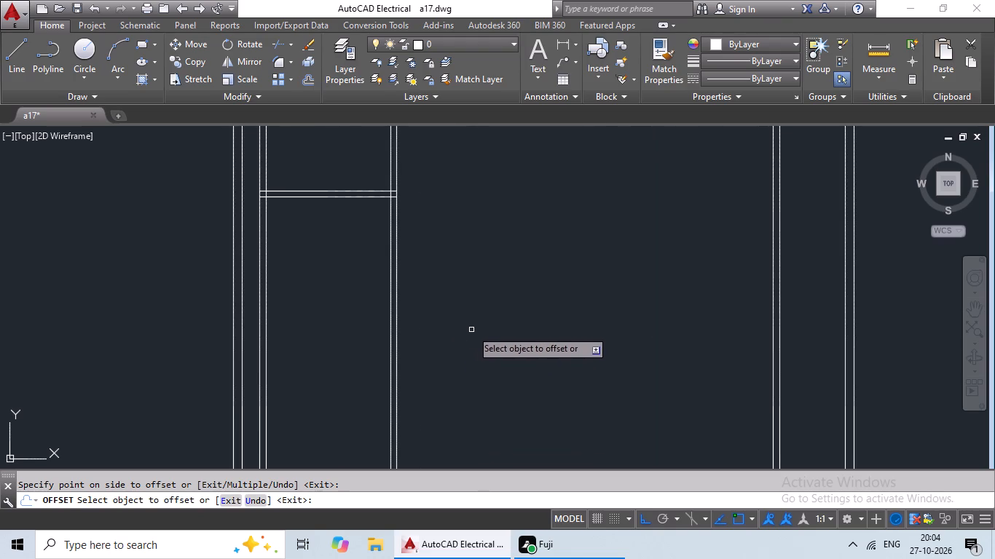
scroll(472, 329, down, 2)
middle_drag(498, 318, 446, 351)
key(Escape)
key(Escape)
key(Escape)
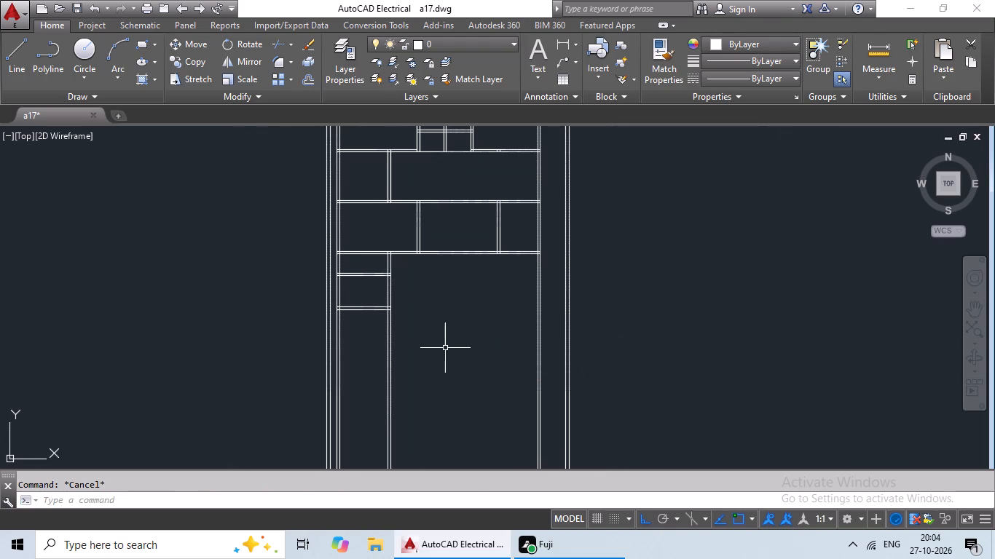
Extend both lines of the new horizontal partition across the plan to the outer line of the right-hand vertical room wall.
key(e)
key(x)
key(space)
key(space)
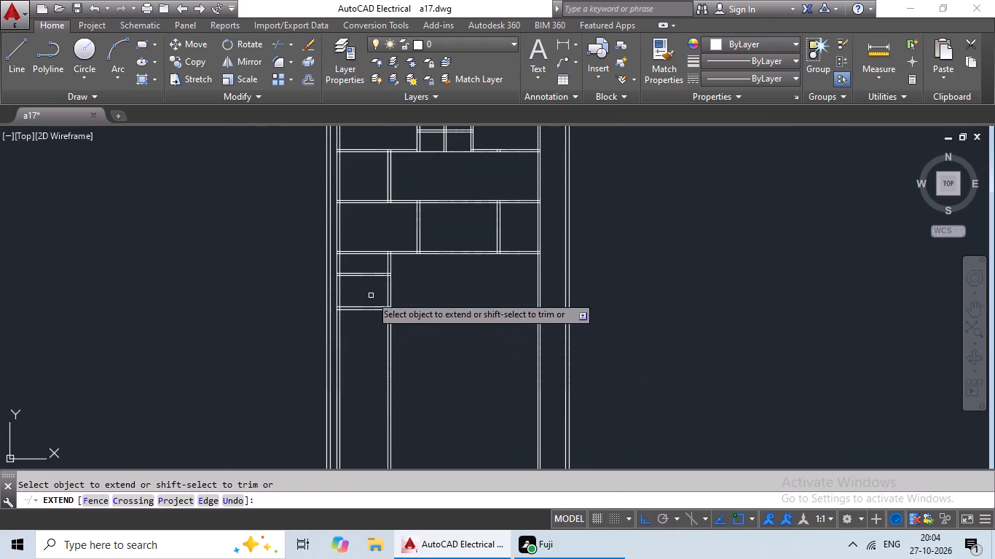
click(369, 306)
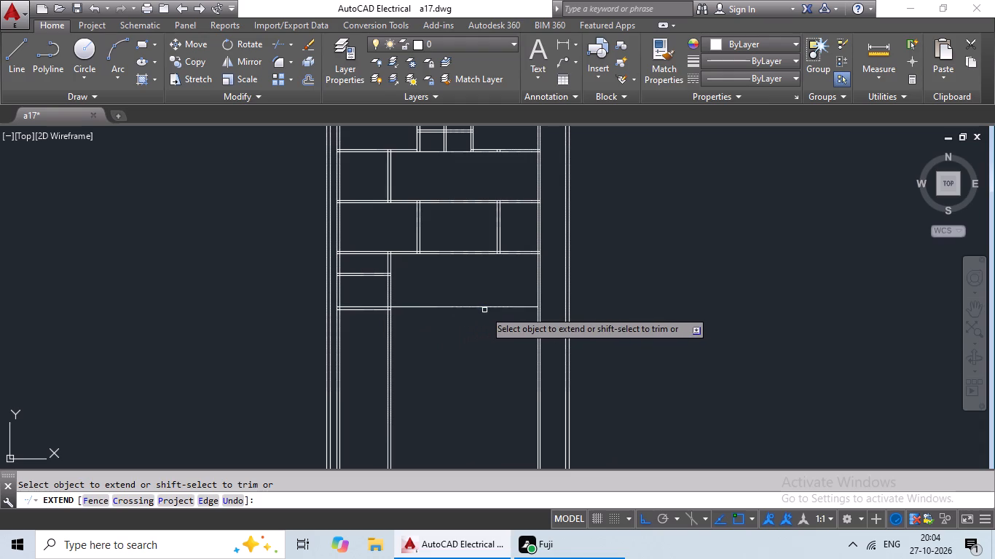
click(499, 307)
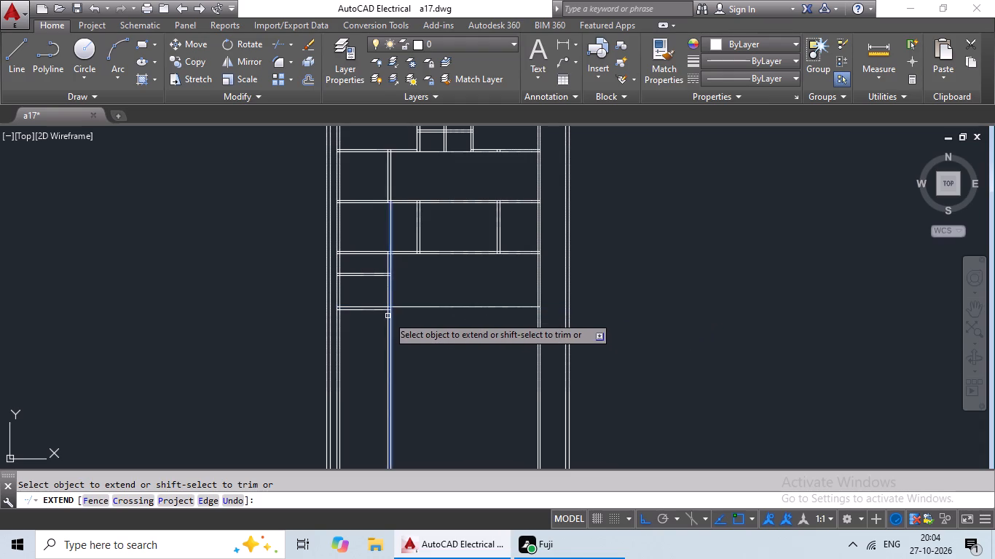
click(376, 311)
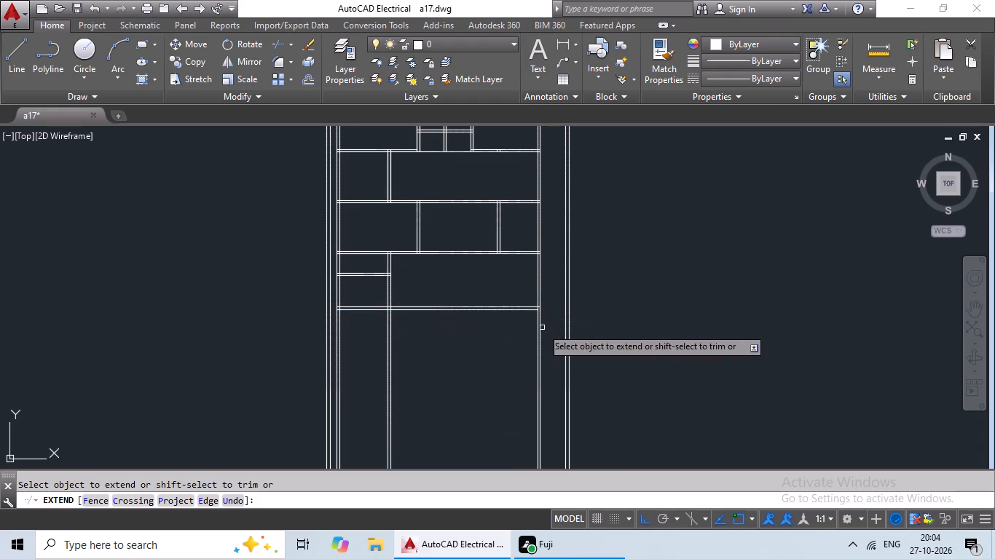
click(530, 311)
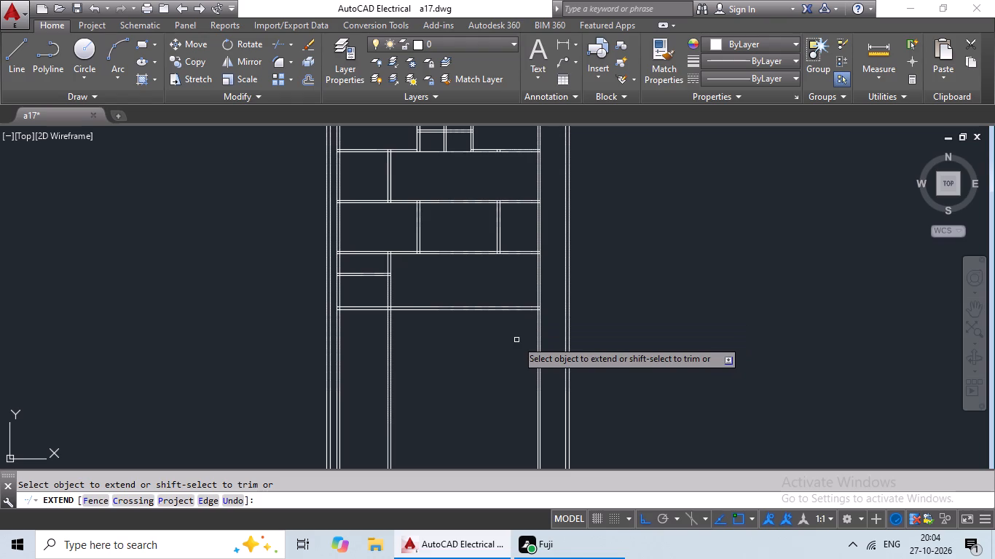
scroll(462, 351, up, 1)
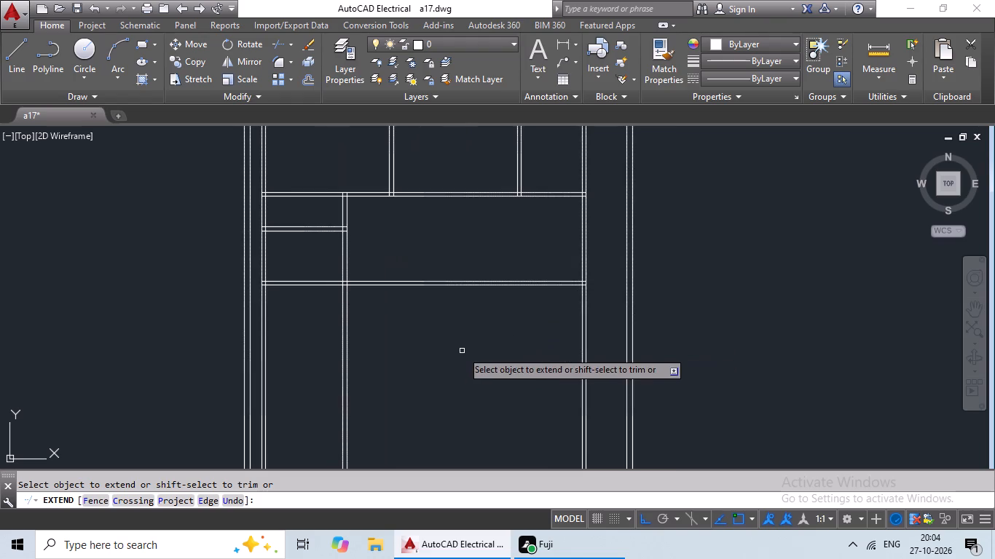
middle_drag(462, 351, 557, 282)
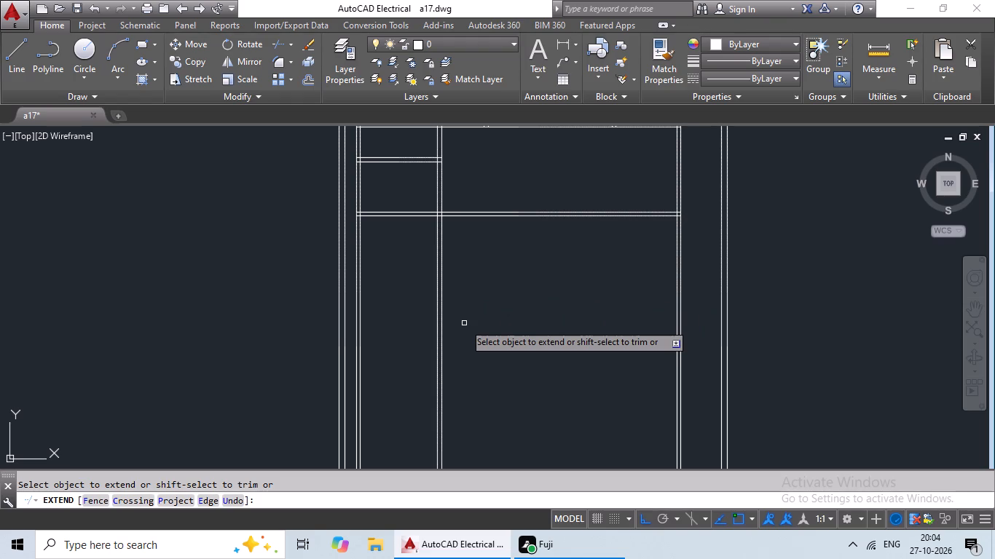
key(Escape)
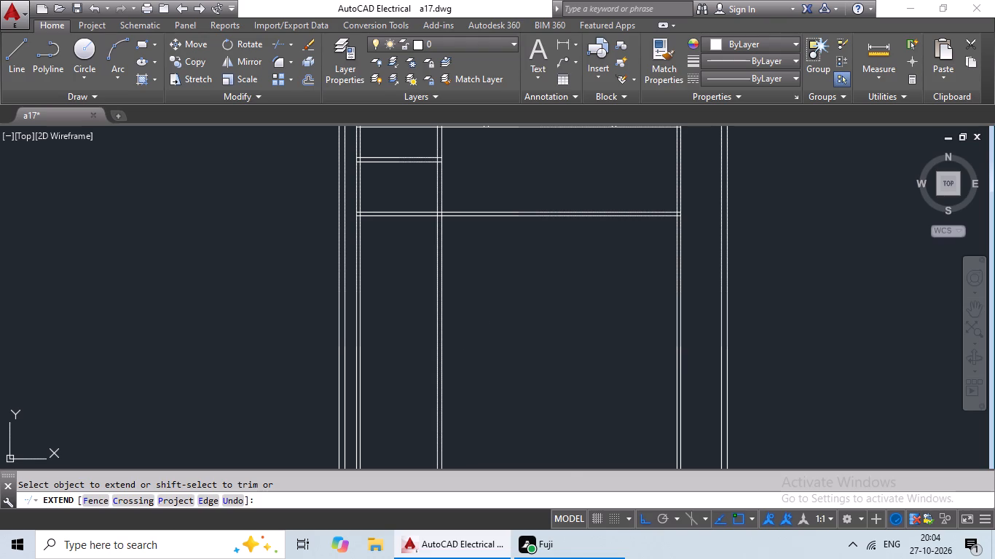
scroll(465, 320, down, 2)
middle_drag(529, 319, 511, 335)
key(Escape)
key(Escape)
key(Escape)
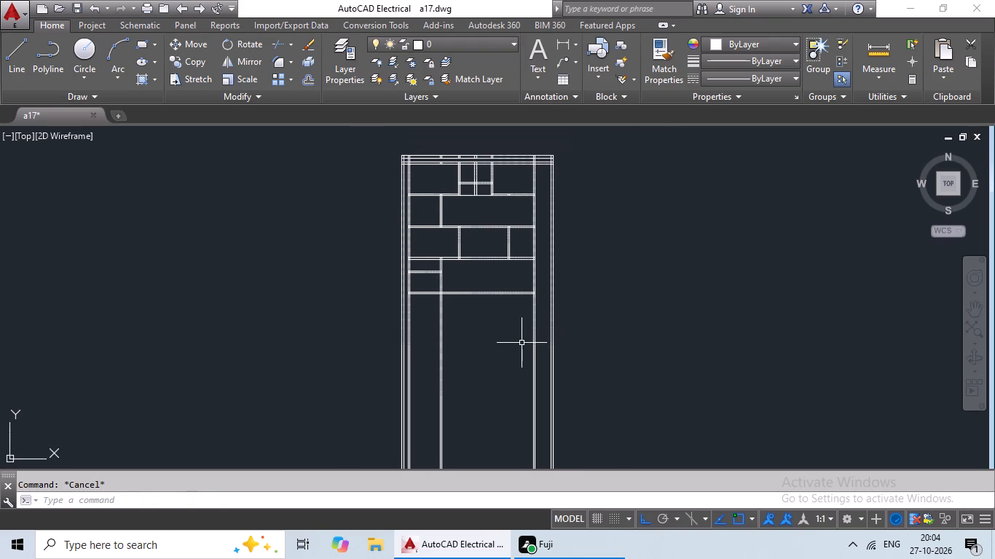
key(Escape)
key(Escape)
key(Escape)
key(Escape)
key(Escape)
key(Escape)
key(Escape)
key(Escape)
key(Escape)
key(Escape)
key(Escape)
Offset the lower line of the lowest full-width horizontal partition below the third row 8'6" downward.
key(Escape)
key(Escape)
key(o)
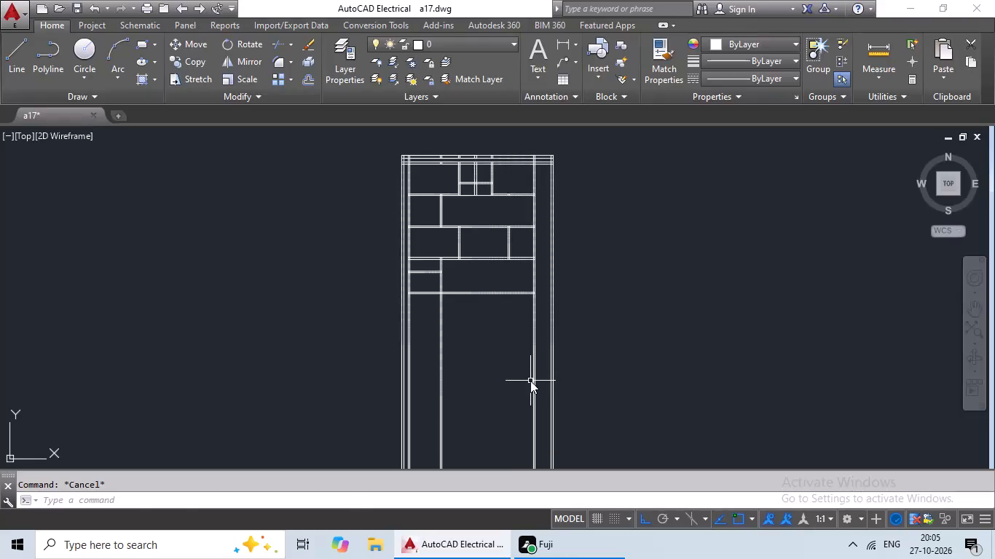
key(Return)
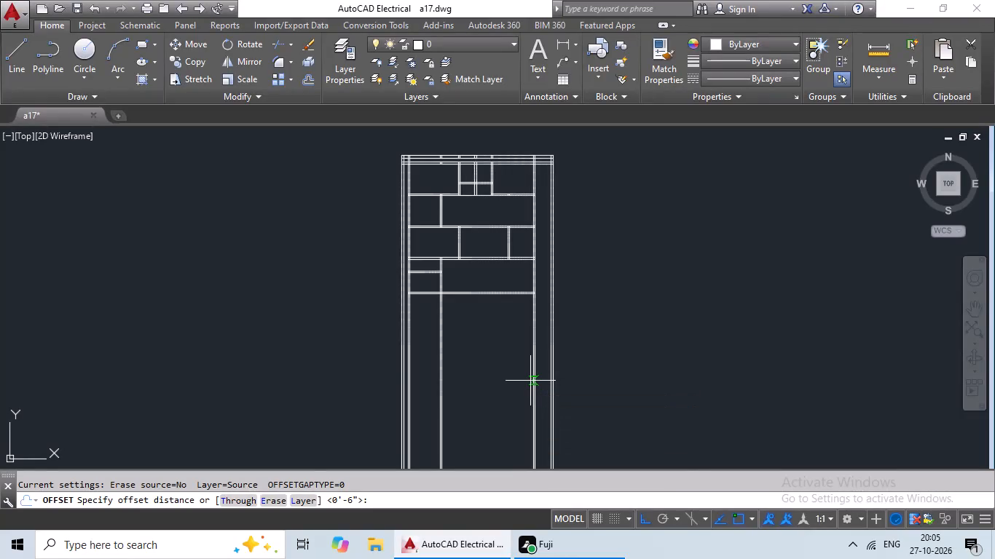
text(8'6")
key(Return)
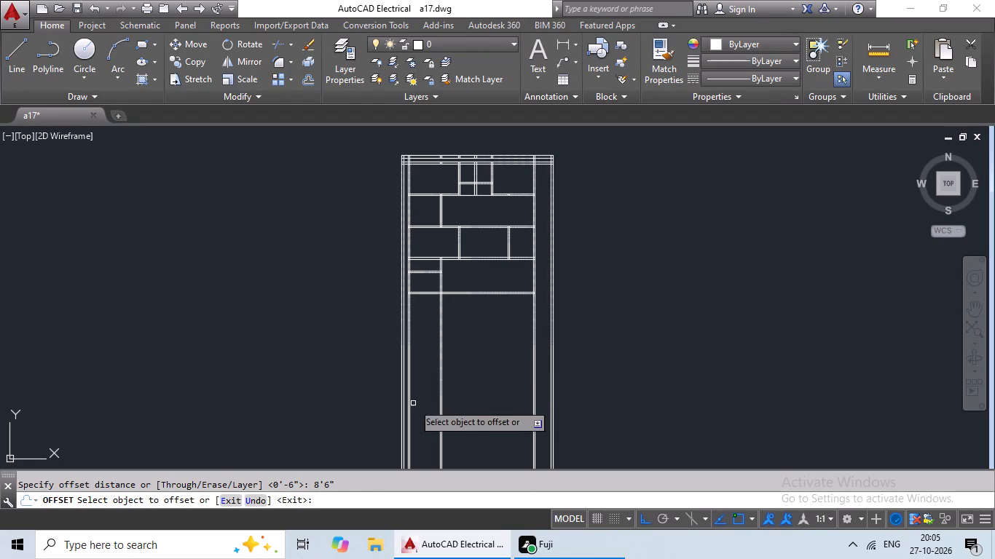
scroll(465, 297, up, 4)
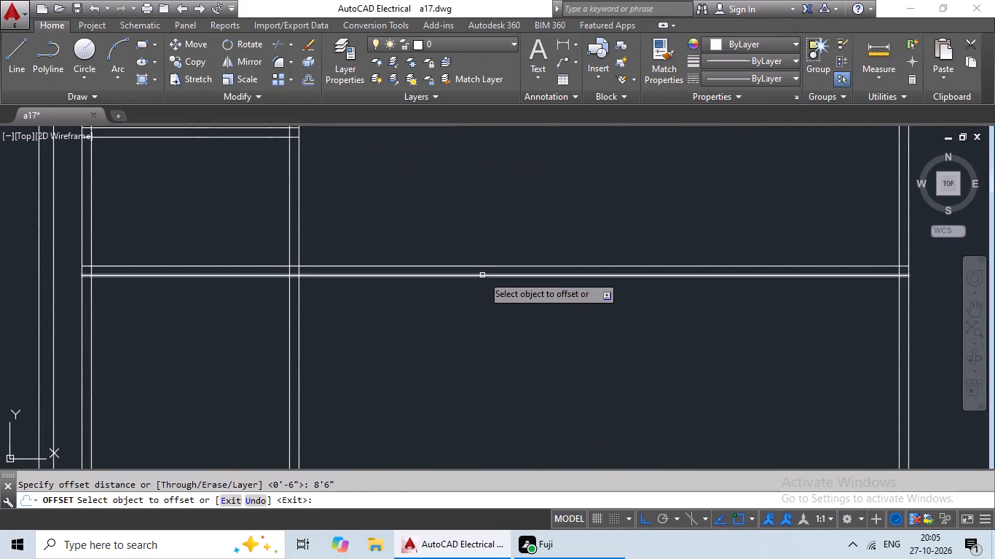
click(482, 275)
click(479, 302)
scroll(499, 305, down, 2)
middle_click(500, 305)
key(Escape)
key(Escape)
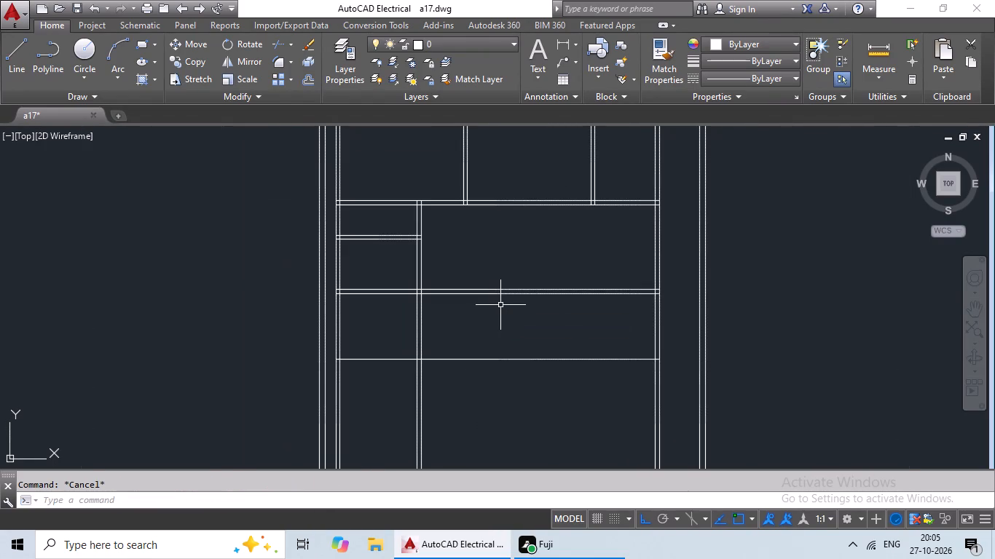
Offset the new full-width horizontal line 6" downward to form the partition's thickness.
key(o)
key(Return)
text(6")
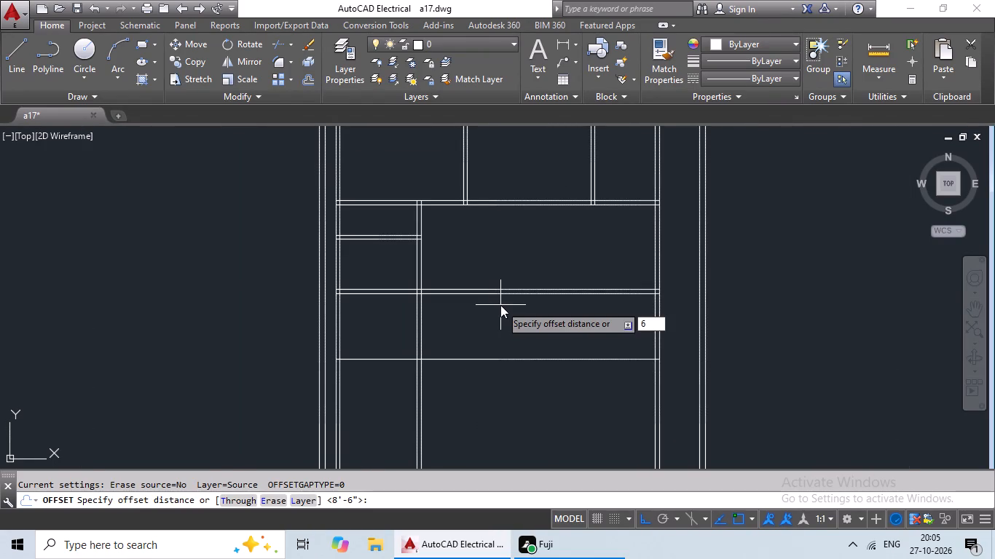
key(Return)
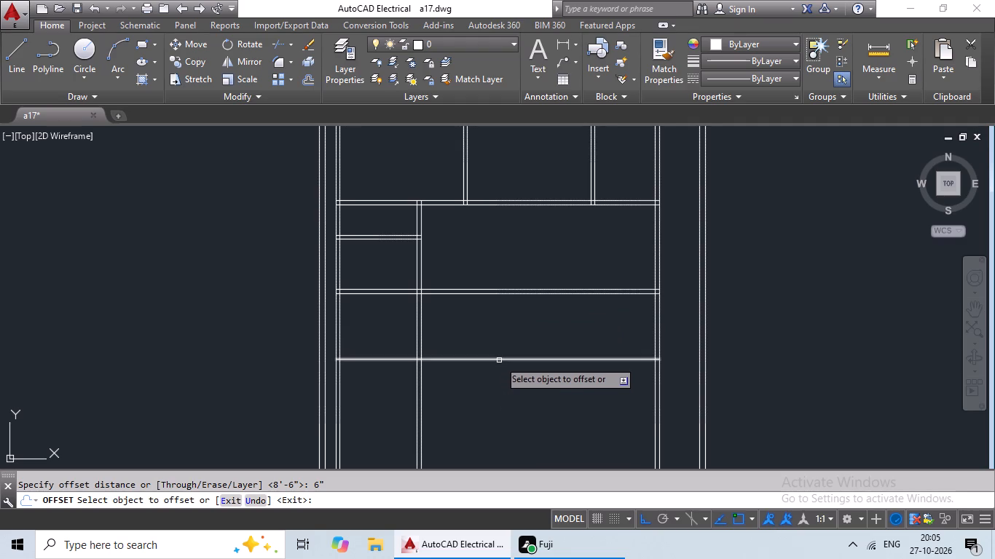
click(499, 360)
click(498, 381)
scroll(522, 344, down, 1)
middle_drag(522, 342, 535, 322)
key(Escape)
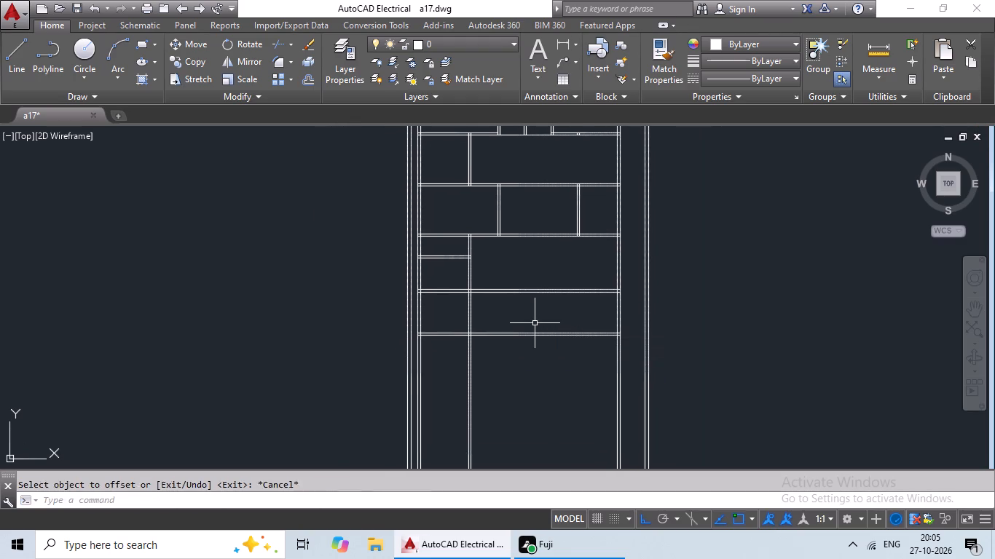
key(Escape)
Trim away the vertical partition's two lines between the two lowest full-width horizontal partitions.
middle_drag(541, 360, 567, 283)
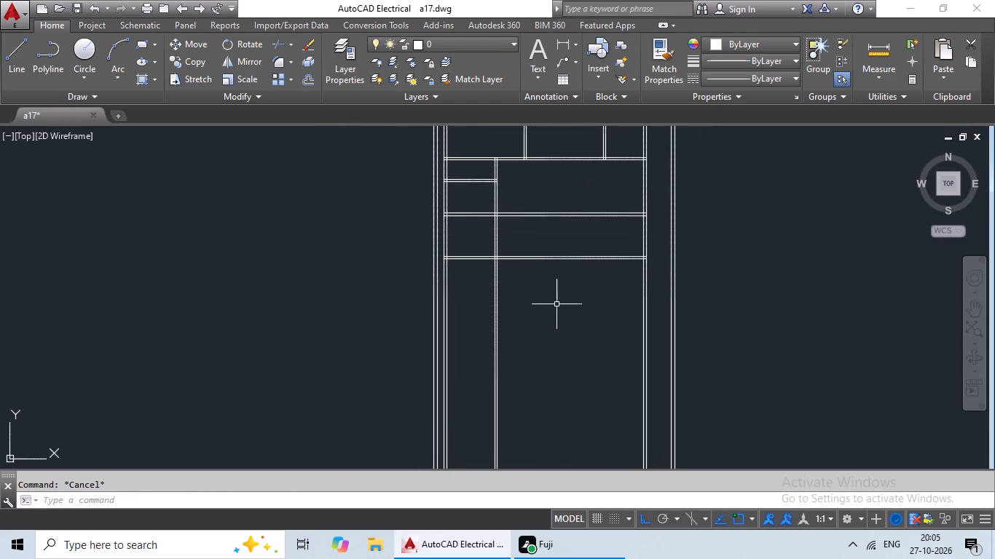
middle_drag(556, 304, 502, 321)
scroll(501, 320, up, 1)
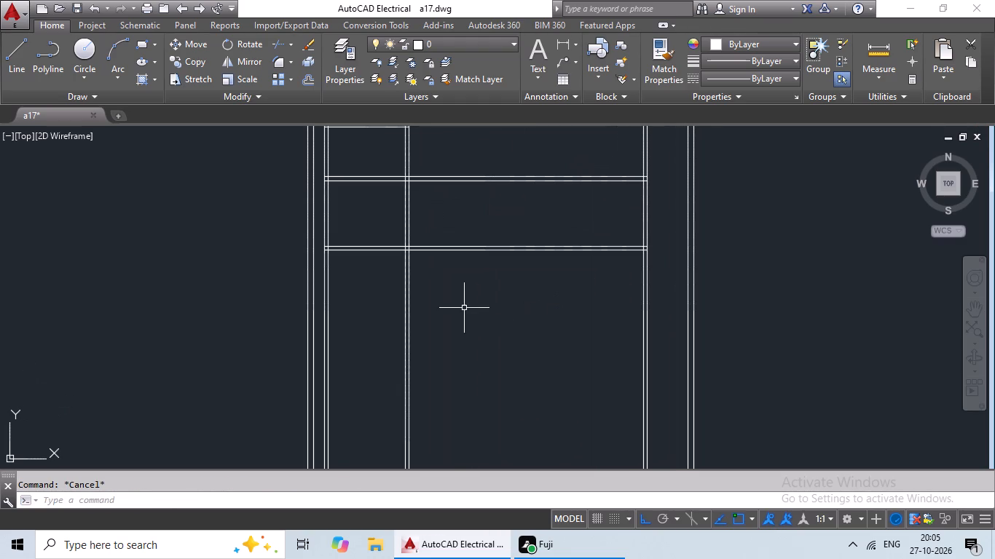
scroll(417, 203, up, 2)
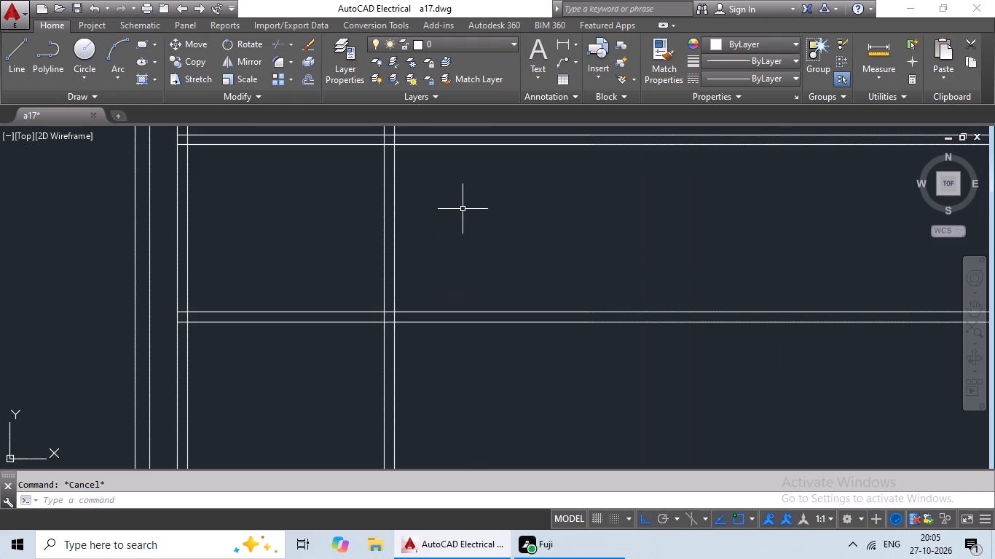
drag(464, 209, 384, 237)
key(Escape)
key(Escape)
key(t)
text(r)
key(space)
key(space)
drag(457, 218, 354, 257)
scroll(468, 246, down, 1)
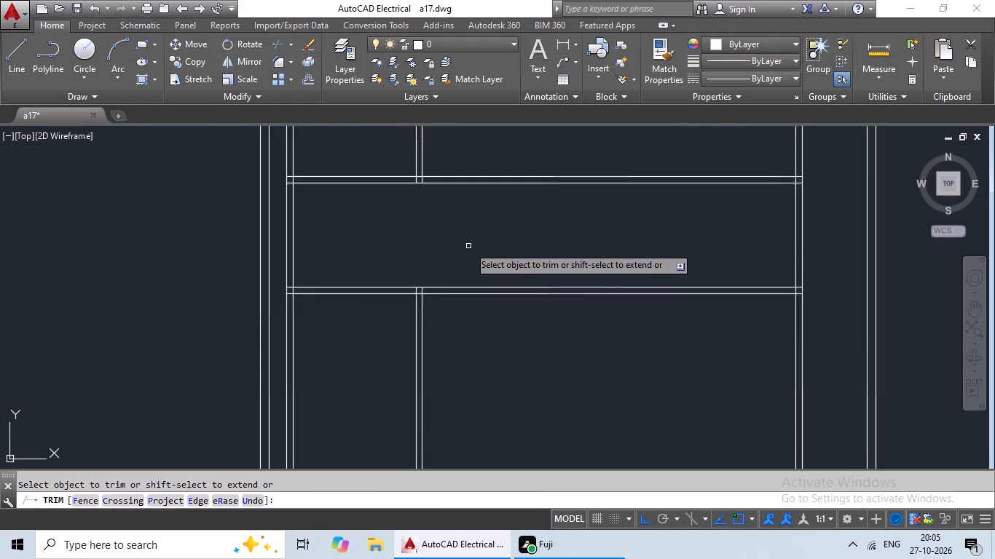
Erase the two leftover vertical partition lines below the lowest full-width horizontal partition.
scroll(468, 246, down, 1)
middle_drag(489, 302, 519, 235)
scroll(503, 274, up, 2)
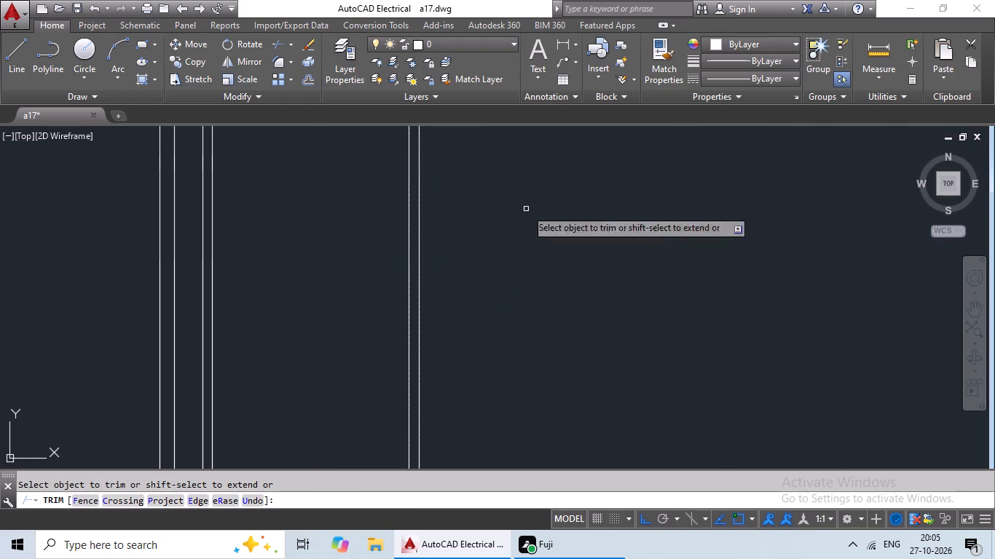
drag(523, 208, 342, 306)
key(Escape)
drag(476, 267, 397, 316)
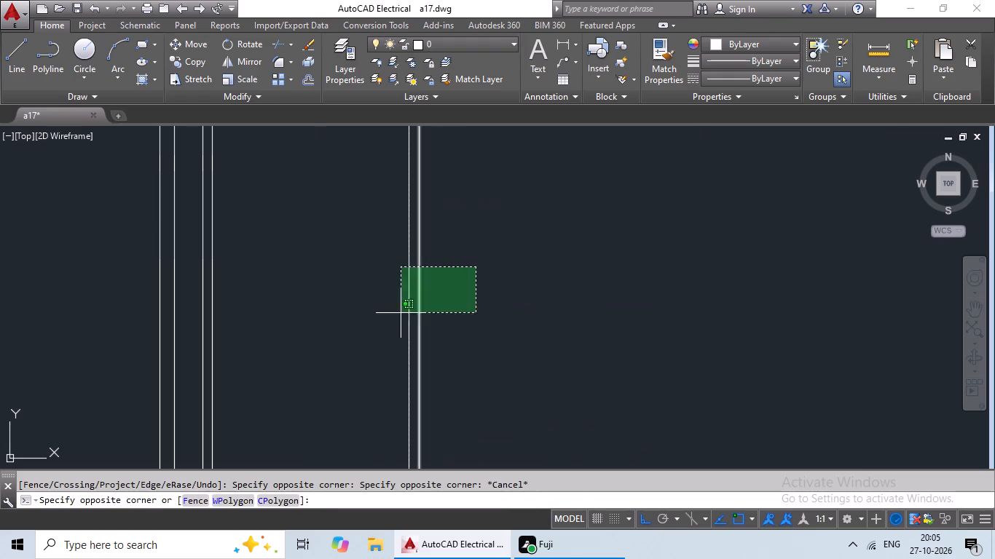
drag(397, 316, 371, 336)
key(Delete)
Offset the inner line of the left-hand vertical room wall 16' toward the plan's interior.
scroll(378, 334, down, 5)
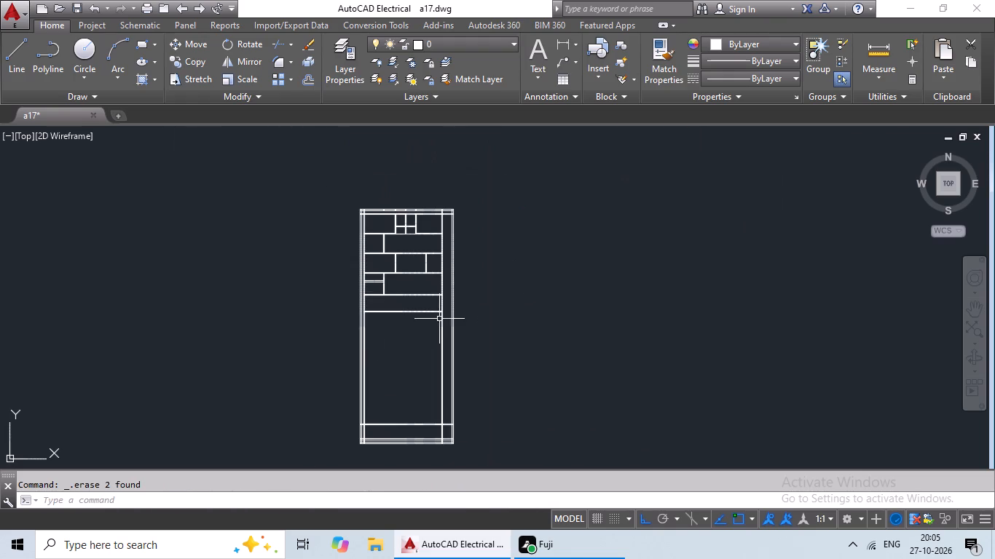
middle_drag(379, 328, 430, 302)
scroll(423, 295, up, 3)
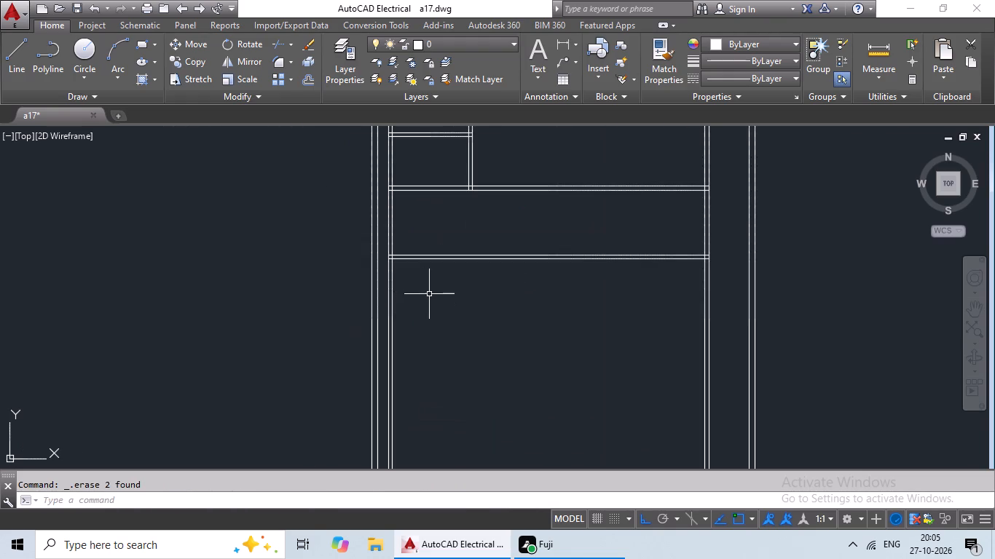
middle_drag(442, 296, 447, 324)
key(Escape)
key(Escape)
key(Escape)
key(Escape)
key(o)
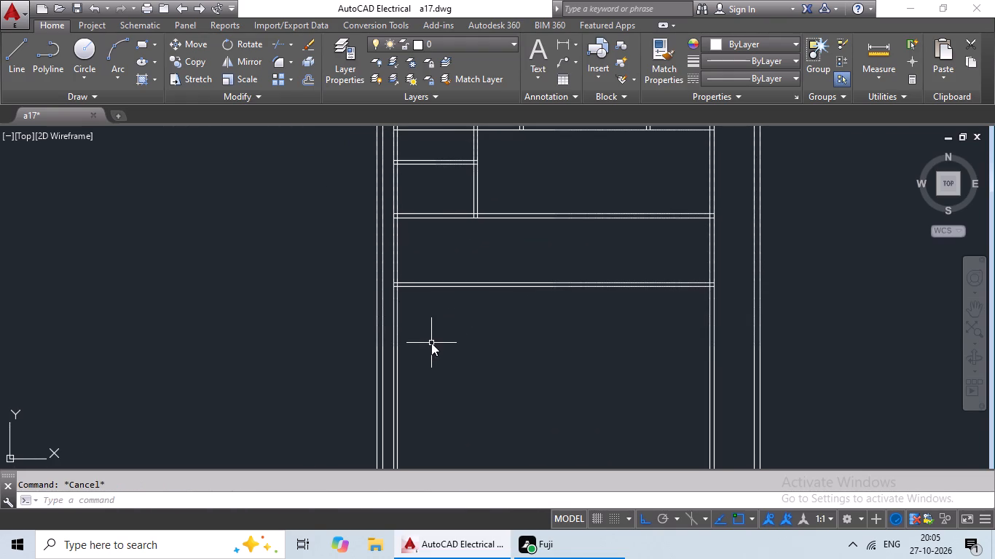
key(Return)
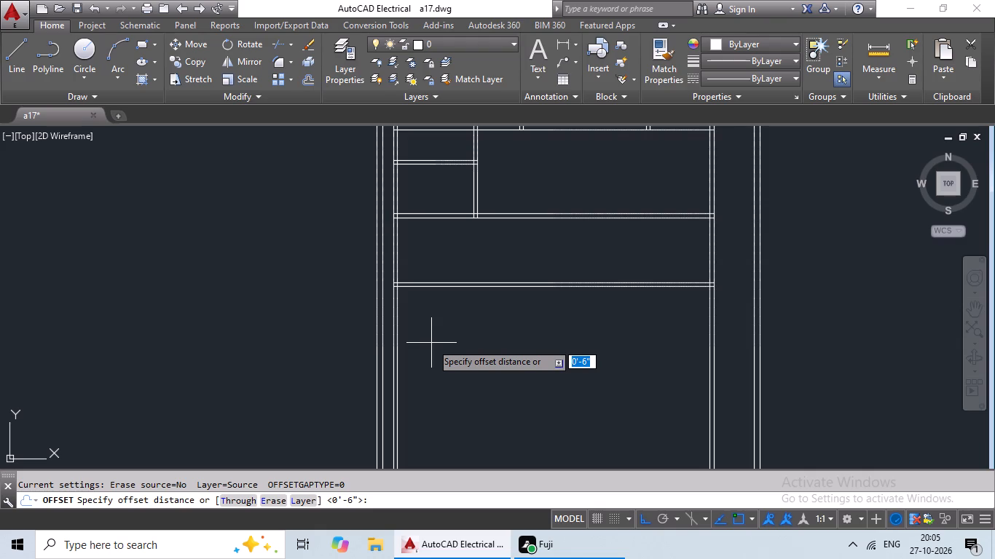
text(16')
key(Return)
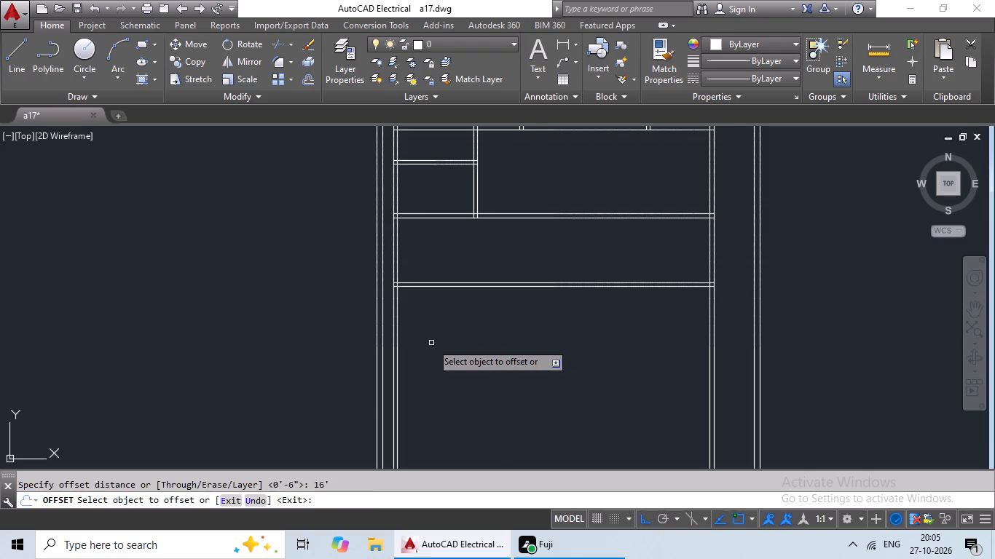
drag(398, 364, 449, 372)
click(573, 383)
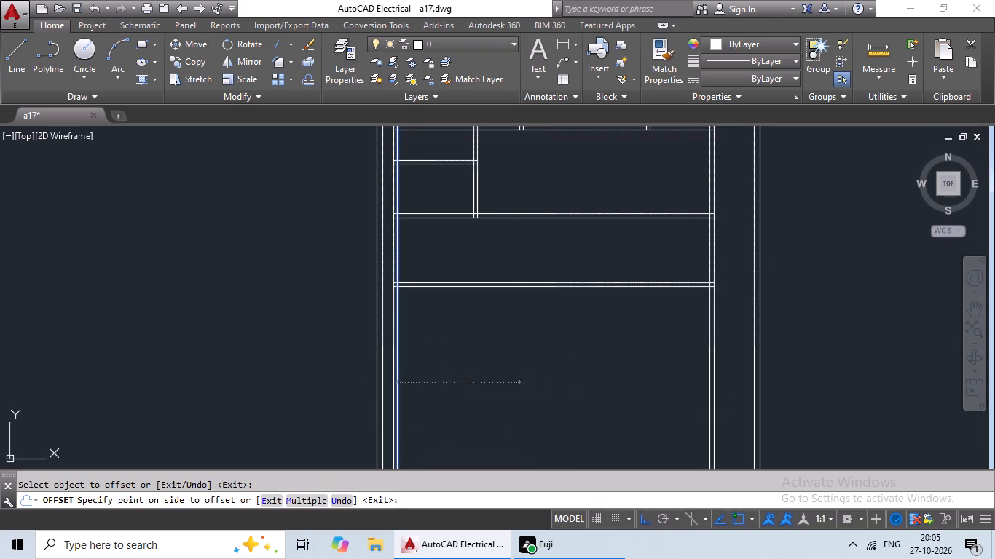
key(Escape)
key(Escape)
Offset the new vertical line 6" toward the plan's right side to form the partition's thickness.
key(o)
key(Return)
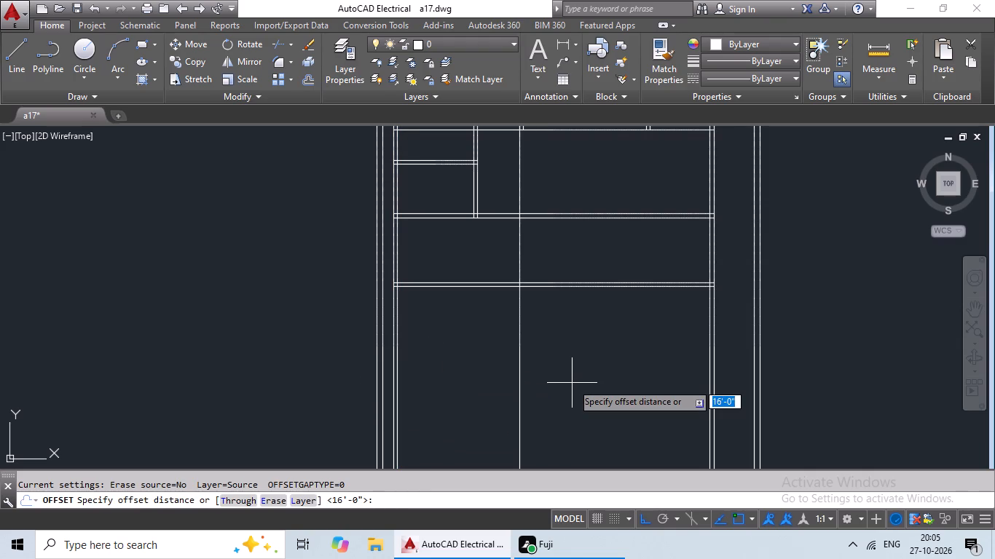
text(6")
key(Return)
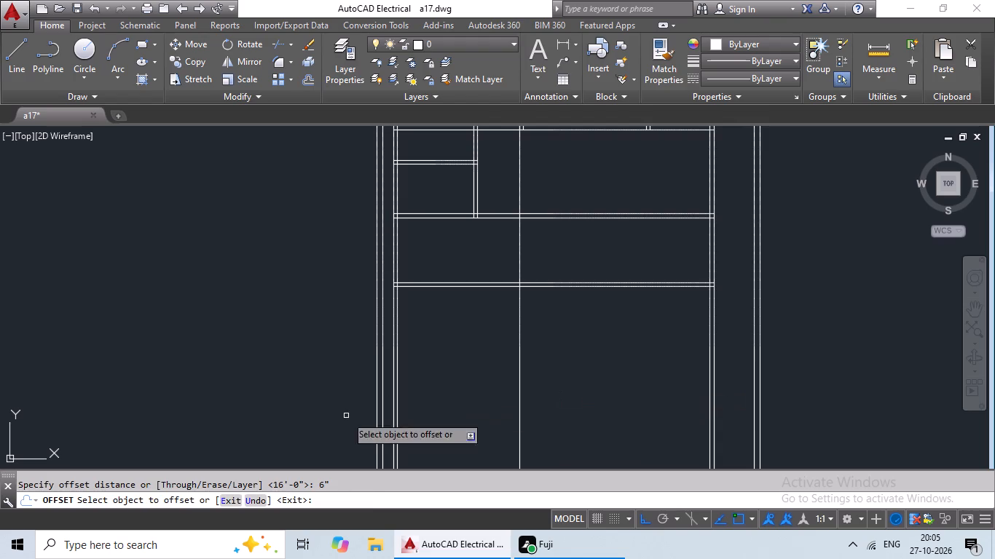
drag(518, 325, 542, 325)
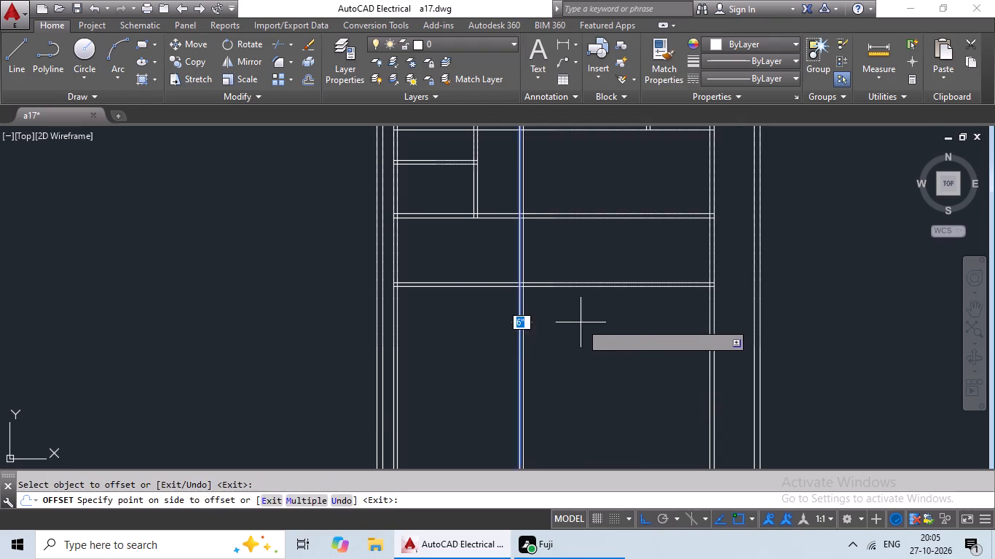
click(581, 322)
key(Escape)
key(Escape)
key(Escape)
Trim away both lines of the new vertical partition above the lowest full-width horizontal partition.
text(tr)
key(space)
key(space)
scroll(542, 271, up, 3)
drag(642, 215, 572, 236)
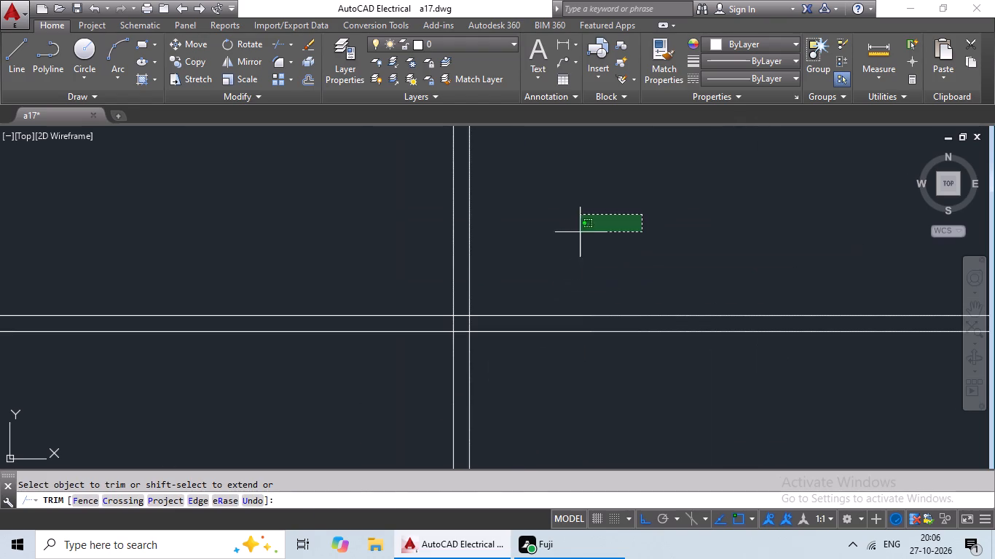
drag(572, 236, 420, 287)
scroll(455, 275, down, 2)
middle_drag(489, 244, 480, 286)
scroll(484, 287, down, 1)
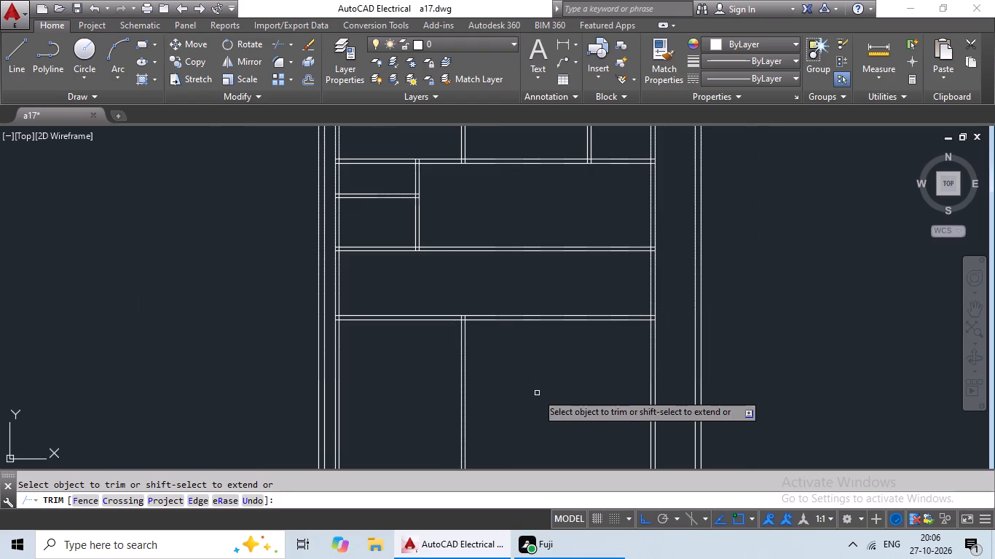
middle_drag(537, 392, 586, 266)
key(Escape)
key(Escape)
key(Escape)
key(Escape)
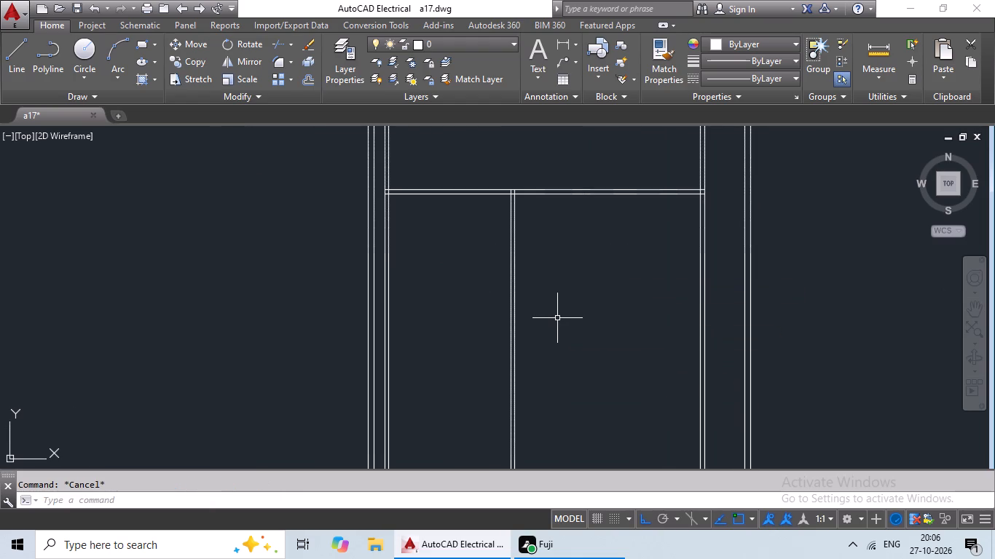
Offset the lower line of the lowest full-width horizontal partition 10' downward.
key(o)
key(Return)
text(10')
key(Return)
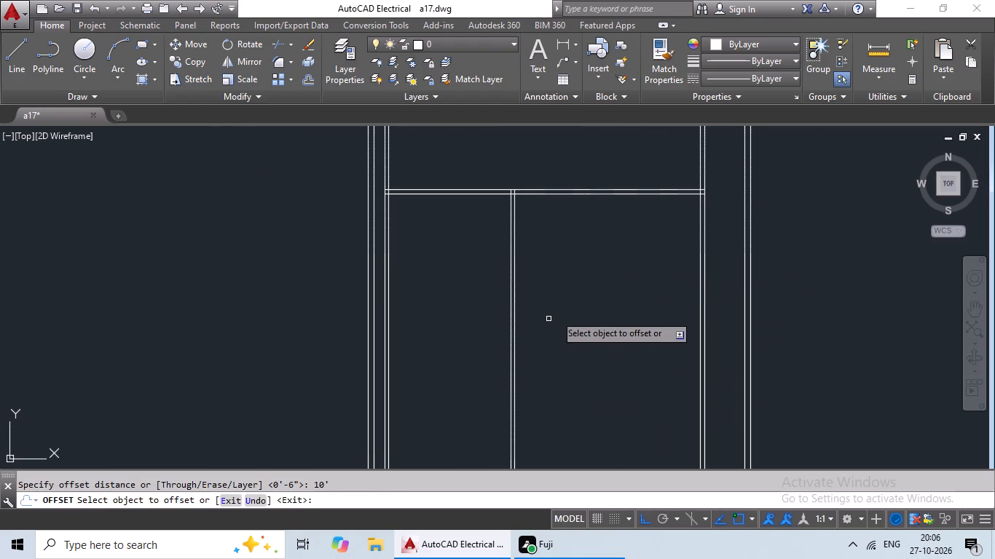
click(472, 194)
click(470, 230)
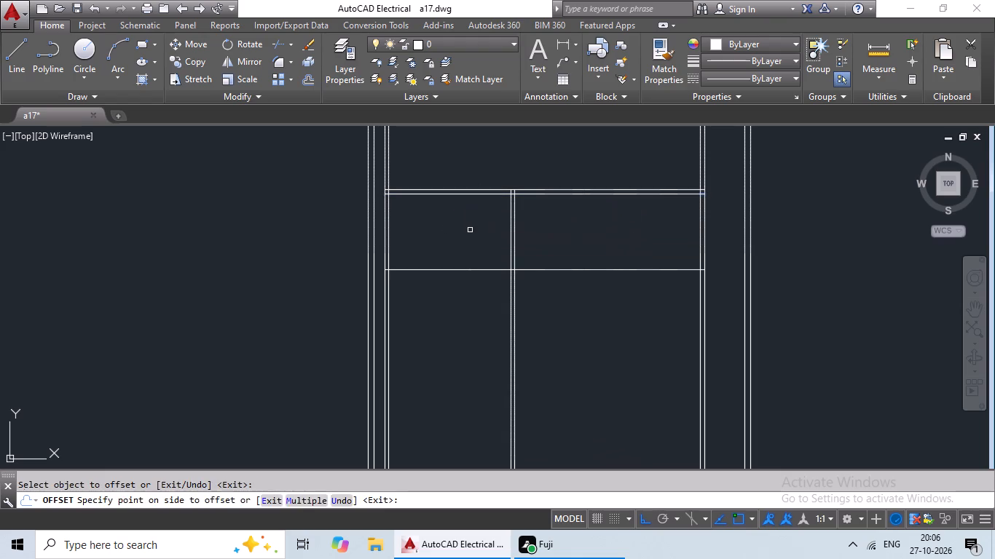
key(Escape)
key(Escape)
Offset the new horizontal line 6" downward to form the next full-width partition's thickness.
key(o)
key(Return)
text(6")
key(Return)
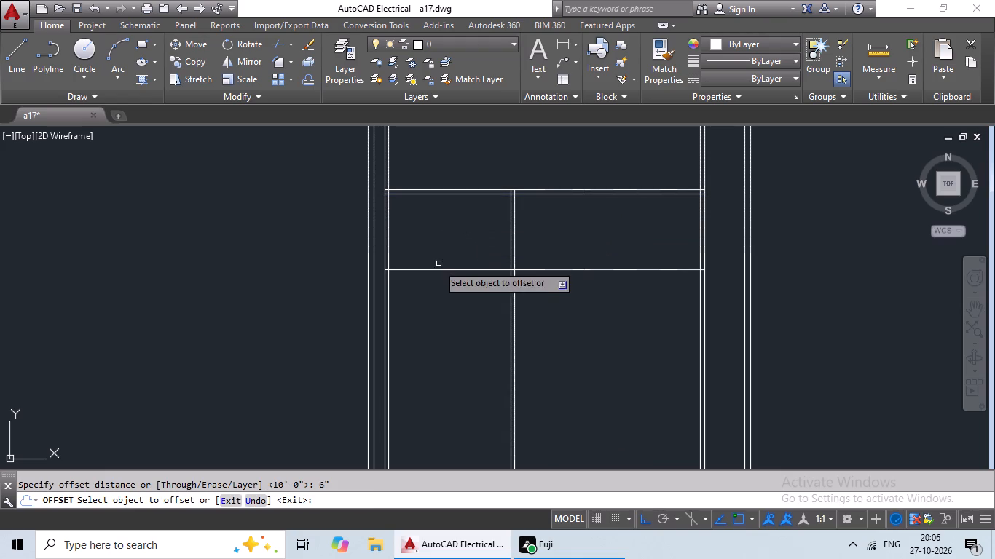
drag(432, 269, 428, 278)
click(417, 326)
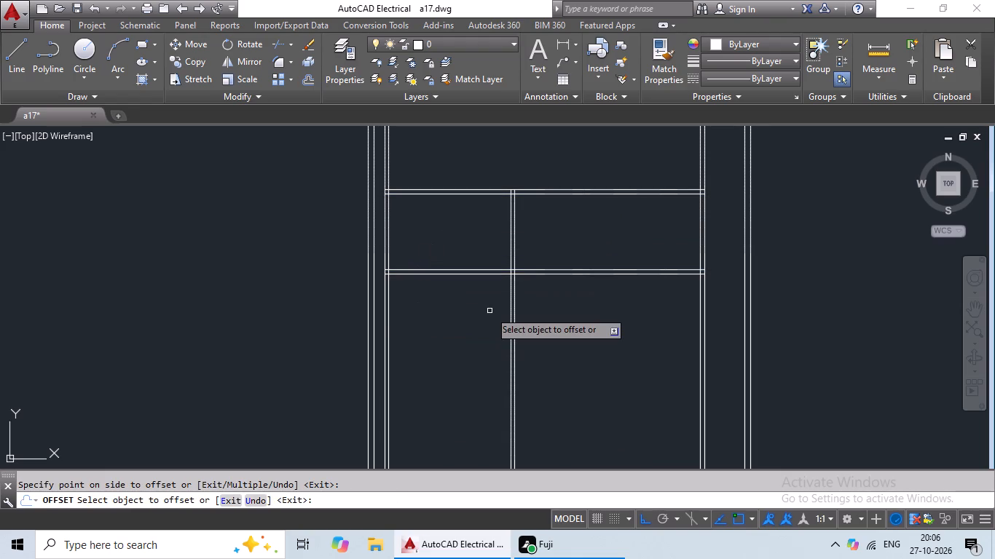
key(Escape)
key(Escape)
key(Escape)
key(Escape)
key(Escape)
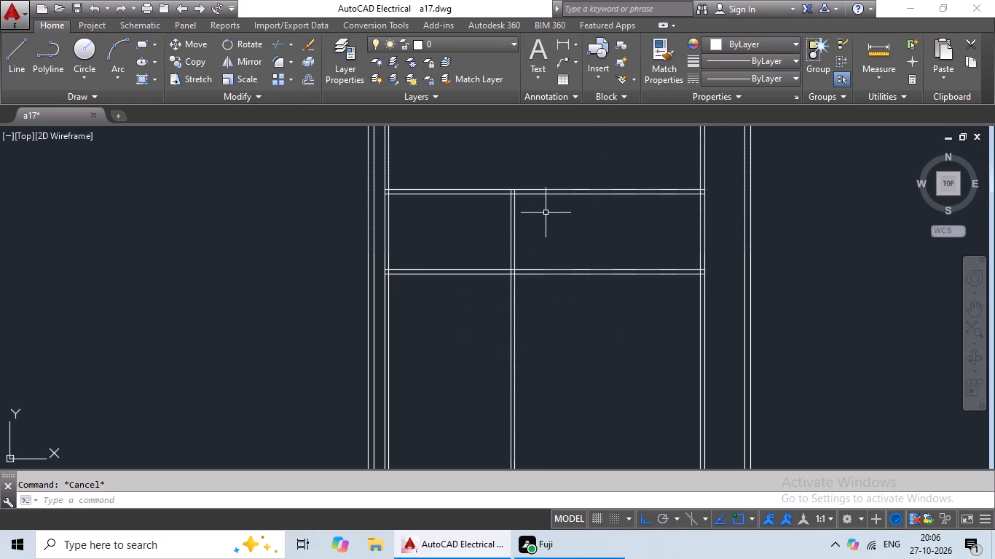
Offset the right line of the lower vertical partition 5' toward the plan's right side.
middle_drag(546, 213, 506, 261)
scroll(498, 263, up, 3)
scroll(497, 264, down, 1)
middle_drag(496, 263, 412, 261)
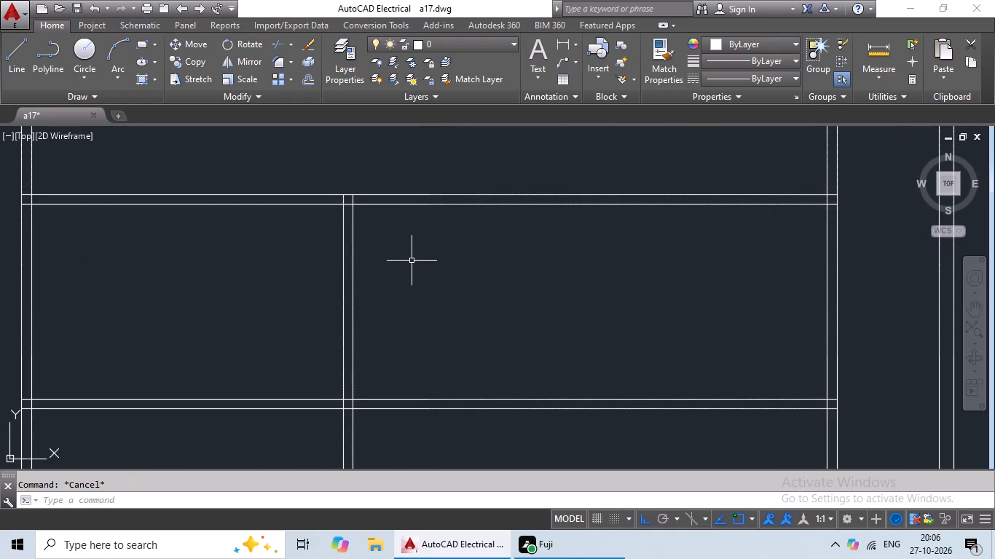
key(Escape)
key(o)
key(Return)
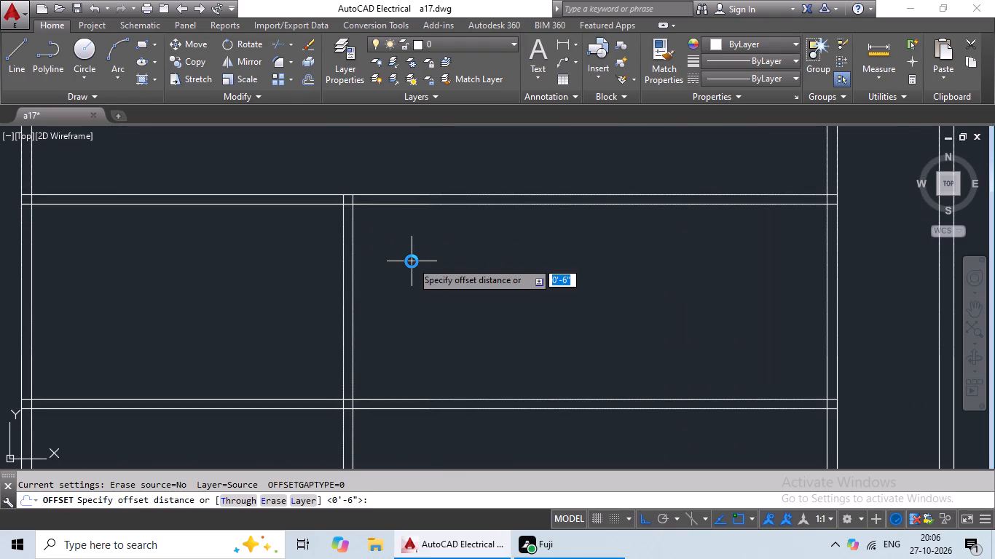
text(5')
key(Return)
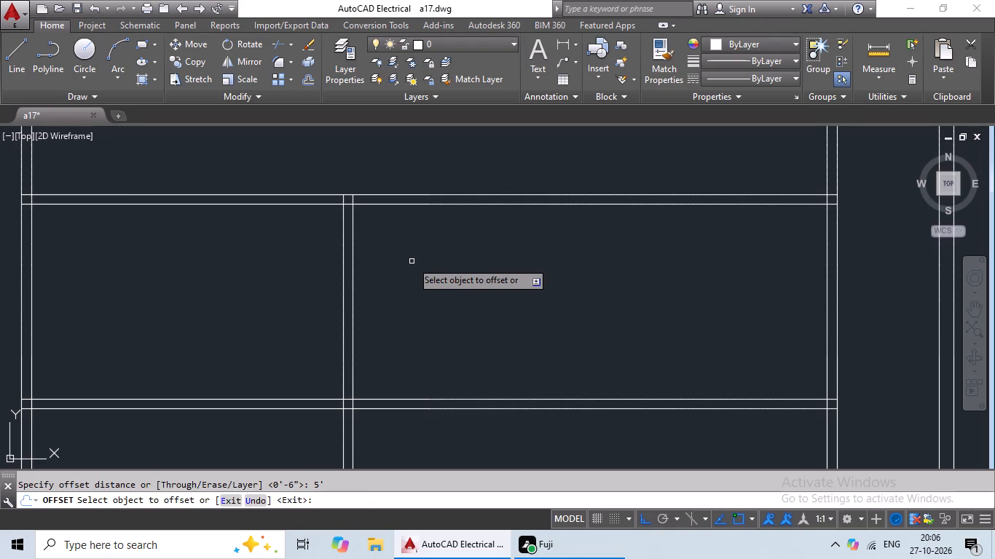
drag(353, 273, 388, 273)
click(434, 269)
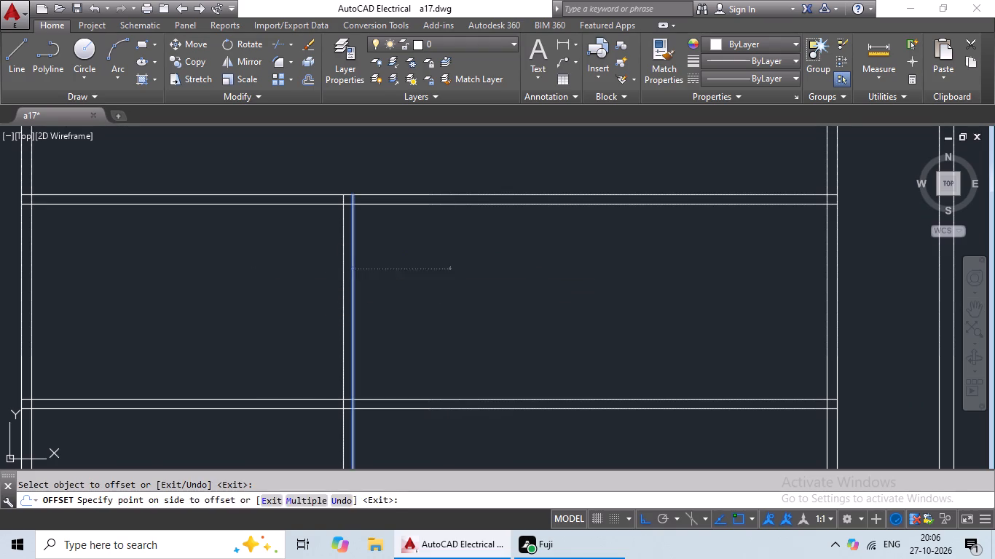
key(Escape)
key(Escape)
key(Escape)
key(Escape)
Offset the new vertical line 6" toward the plan's right side to form the partition's thickness.
key(o)
key(Return)
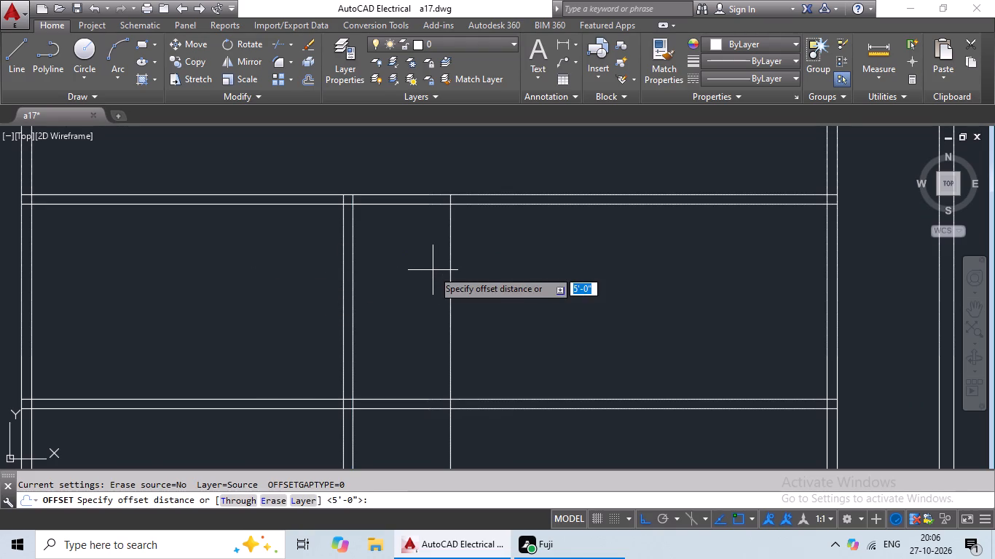
text(6")
key(Return)
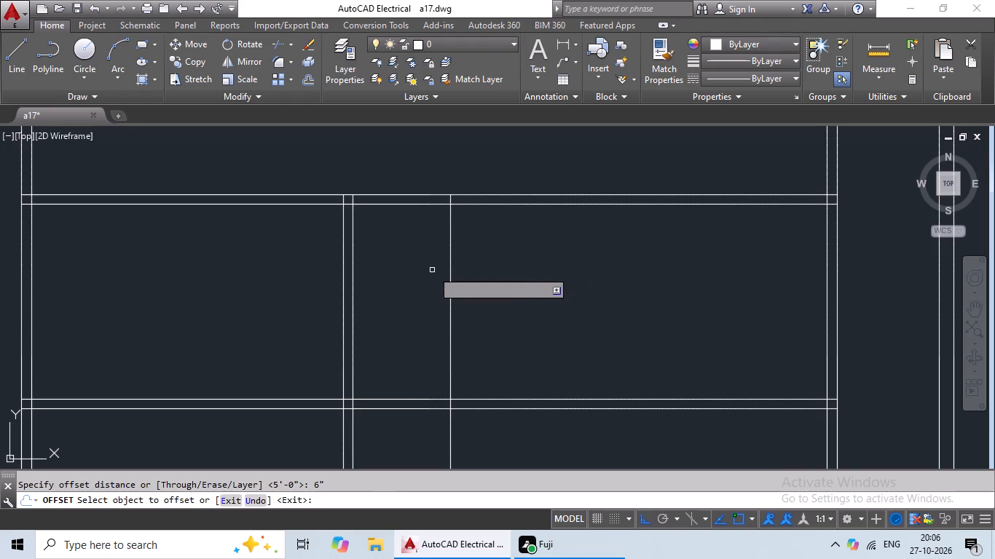
click(450, 271)
click(478, 268)
key(Escape)
key(Escape)
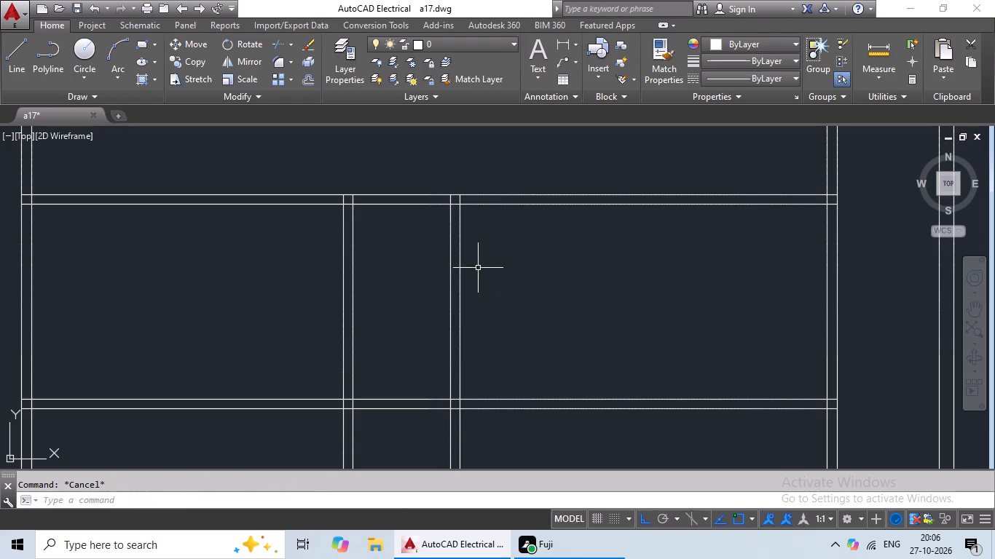
Trim away both lines of the new vertical partition below the lowest full-width horizontal partition.
key(t)
key(r)
key(space)
key(space)
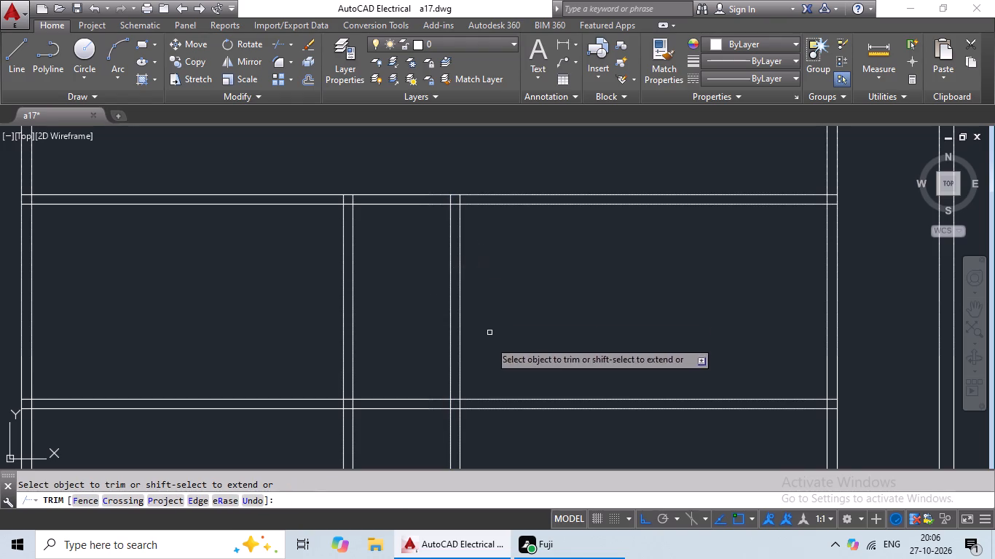
middle_drag(492, 420, 503, 297)
drag(515, 301, 433, 381)
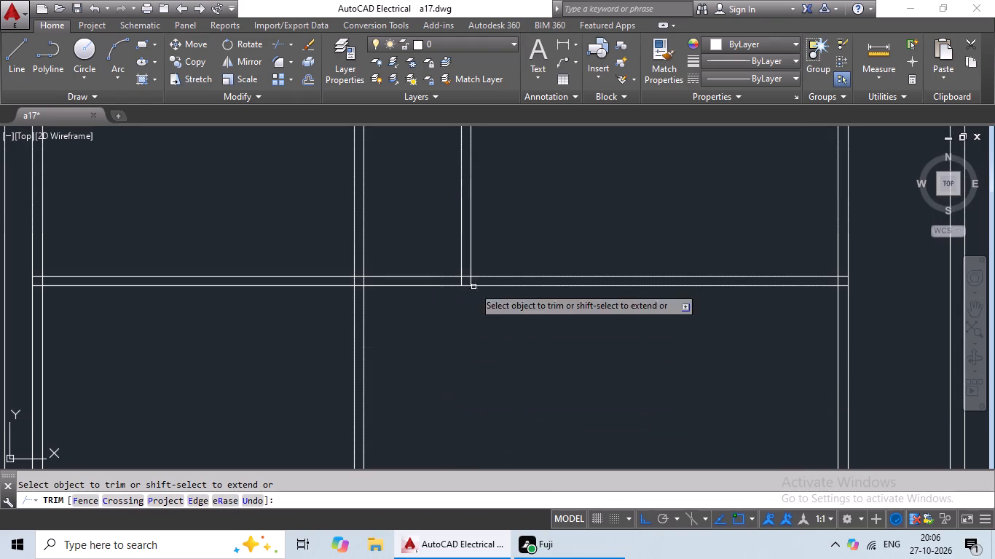
middle_drag(539, 230, 451, 421)
middle_drag(472, 373, 505, 318)
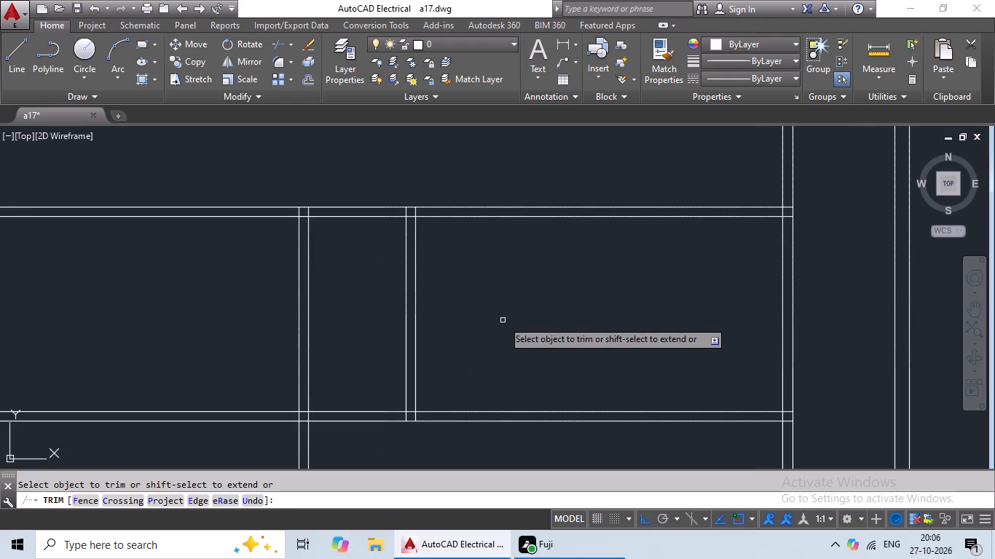
Offset the right line of the trimmed vertical partition another 5' toward the plan's right side.
key(Escape)
key(o)
key(Return)
text(5')
key(Return)
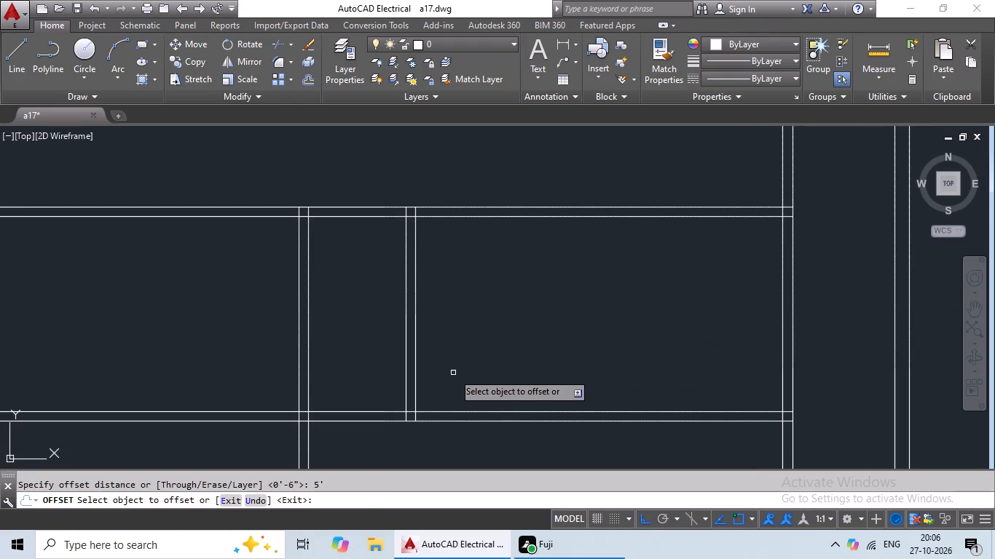
drag(414, 382, 438, 377)
click(515, 353)
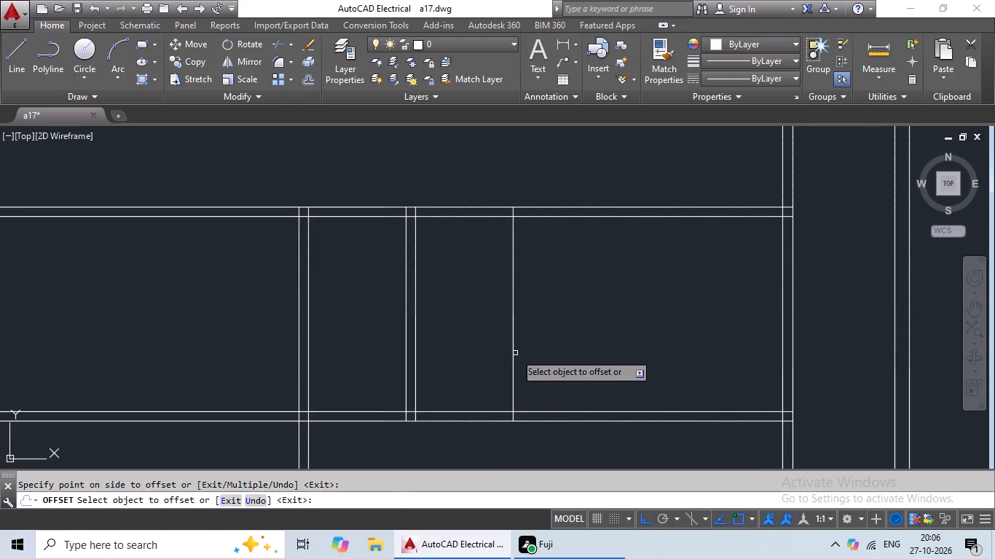
key(Escape)
key(Escape)
Offset this new vertical line 6" toward the plan's right side to complete the second short partition.
key(o)
key(Return)
text(6")
key(Return)
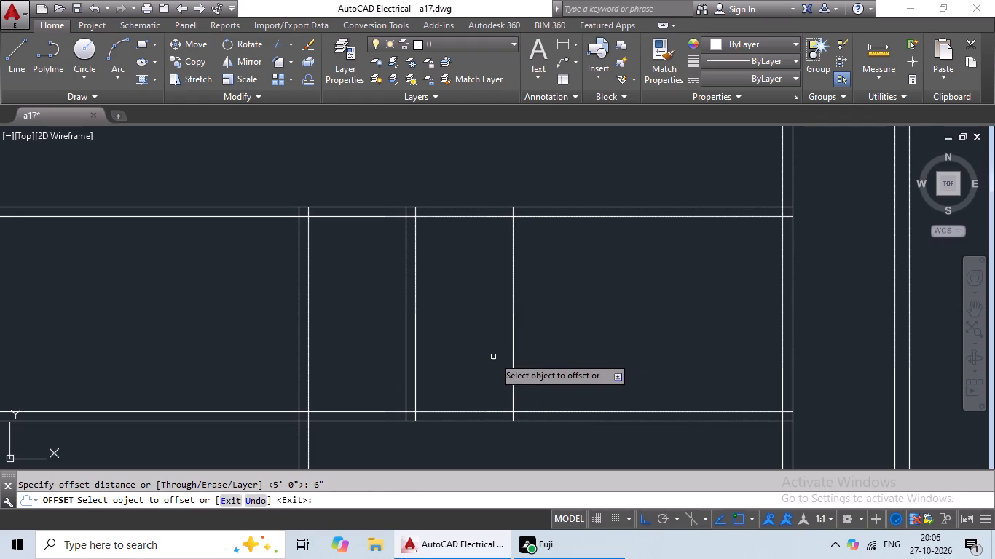
drag(513, 337, 524, 335)
click(640, 327)
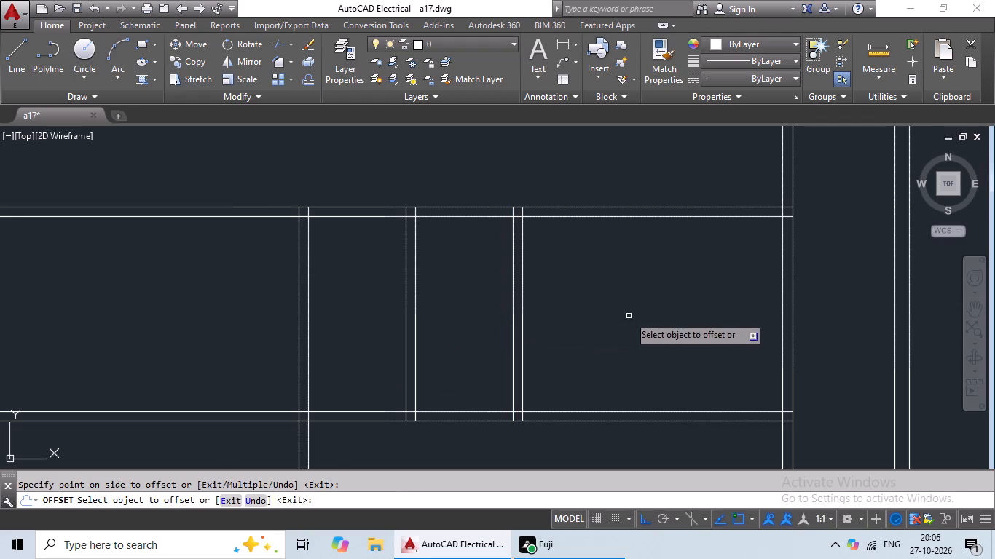
middle_drag(629, 315, 548, 357)
middle_drag(544, 346, 564, 299)
middle_drag(544, 306, 594, 224)
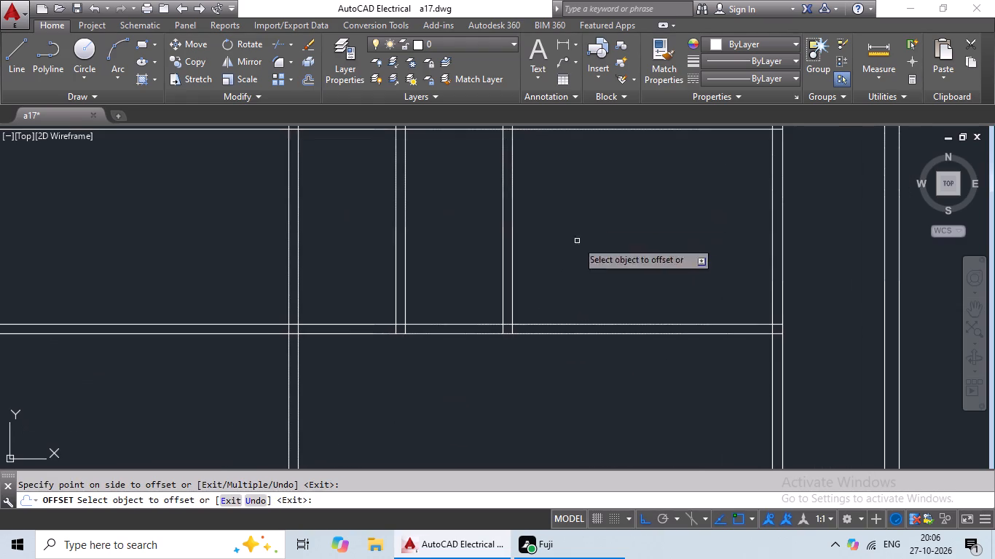
scroll(511, 336, down, 1)
key(Escape)
key(Escape)
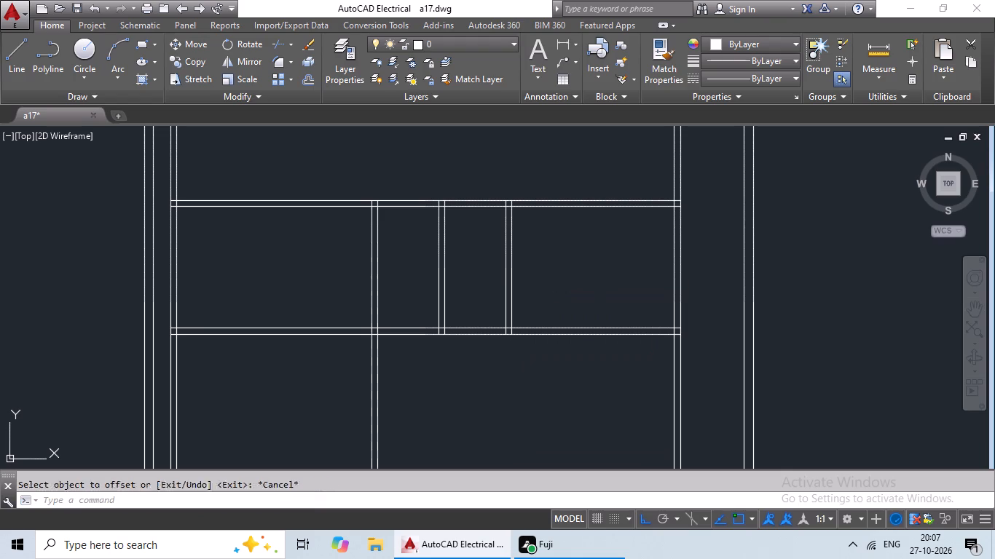
key(Escape)
key(Escape)
Offset the lower line of the horizontal partition bounding the top of this row 6' downward.
scroll(556, 264, down, 1)
middle_drag(557, 263, 522, 346)
scroll(535, 266, down, 1)
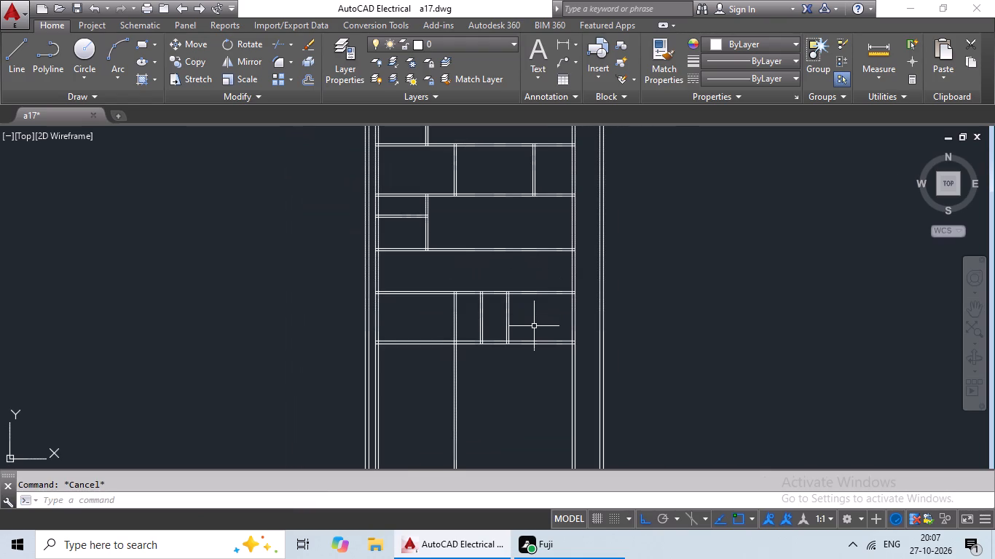
scroll(535, 328, up, 3)
key(Escape)
key(Escape)
key(Escape)
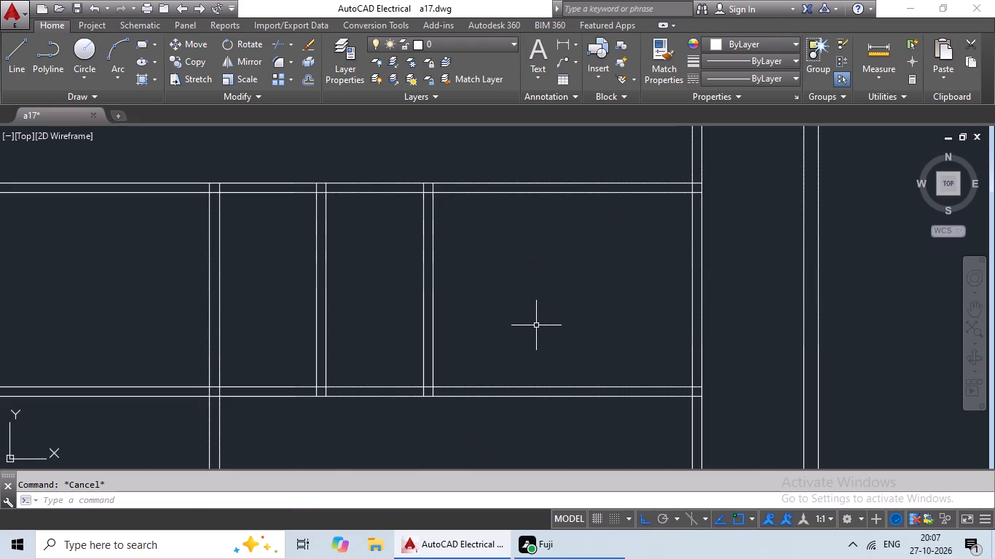
key(o)
key(Return)
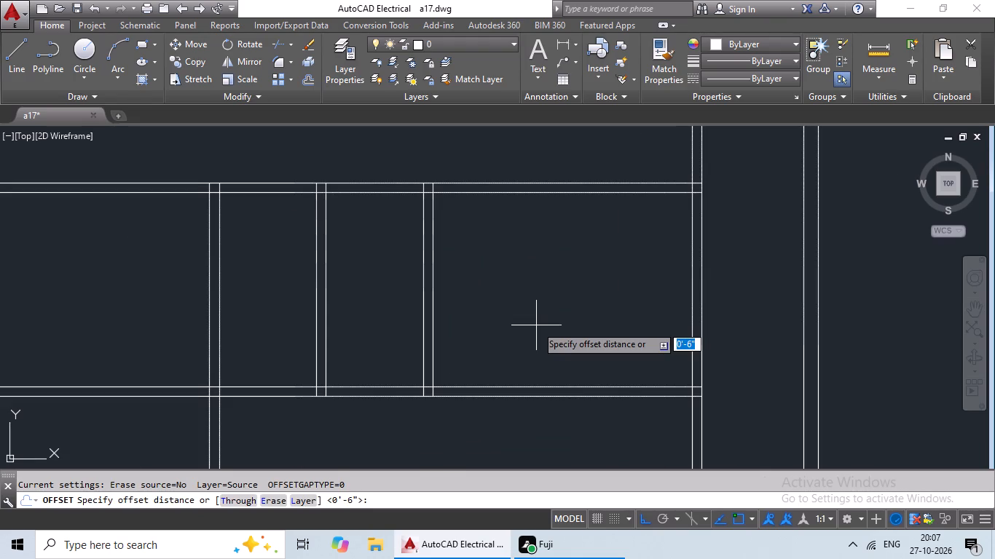
text(6')
key(Return)
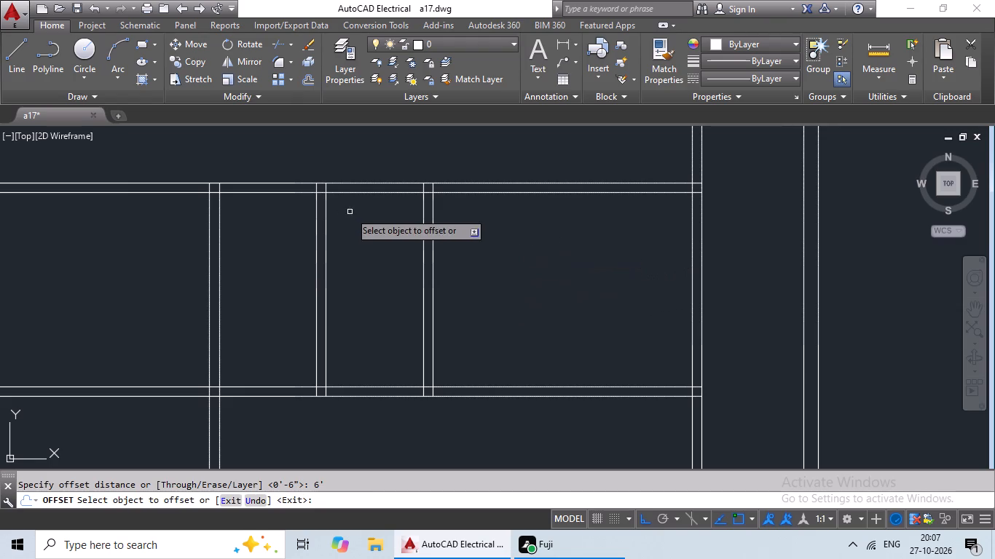
click(373, 192)
click(375, 230)
key(Escape)
key(Escape)
key(Escape)
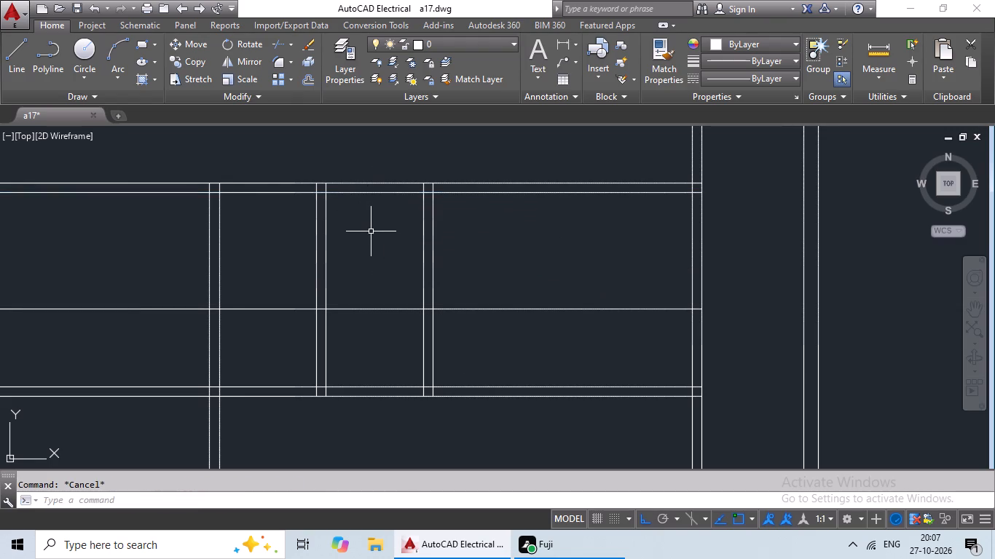
Offset the new horizontal line 6" downward to form the cross partition's thickness.
key(o)
key(Return)
text(6")
key(Return)
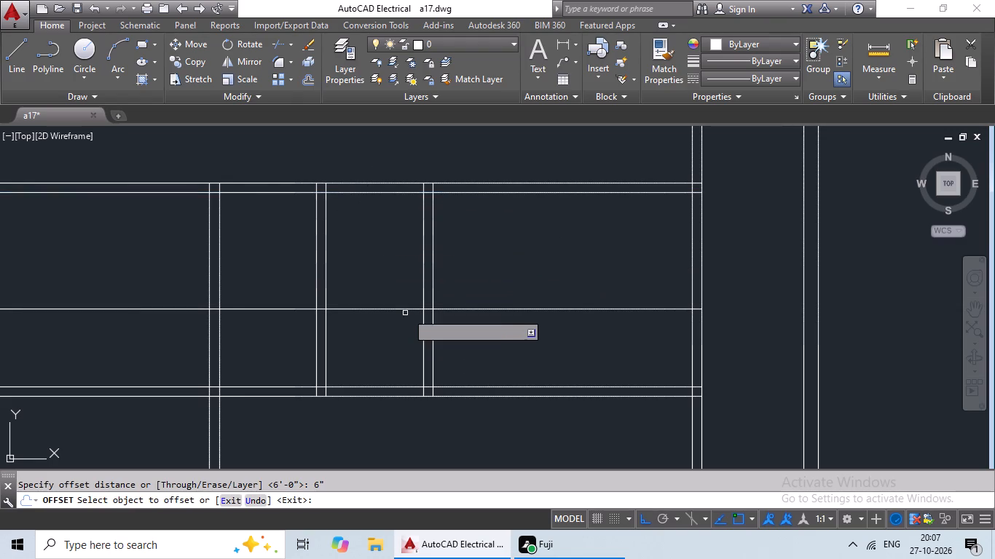
click(404, 308)
click(401, 320)
key(Escape)
key(Escape)
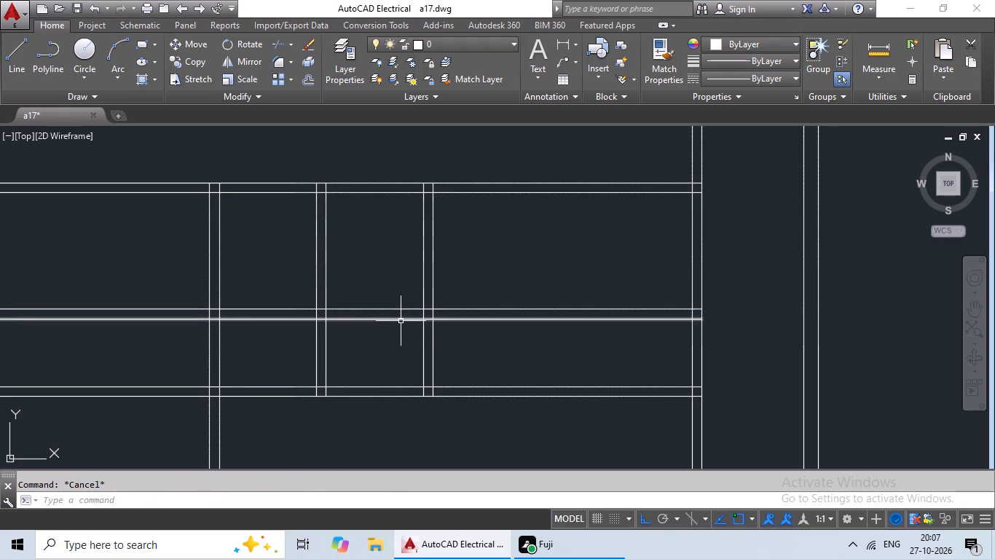
key(Escape)
Trim the new cross partition out of the row's two outer rooms, keeping it across the two narrow middle rooms.
text(tr)
key(space)
key(space)
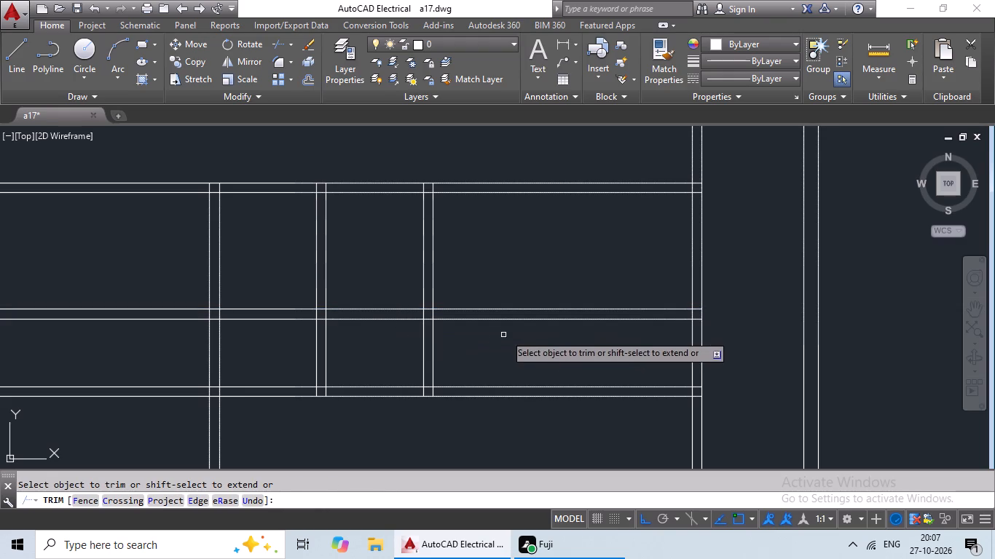
scroll(507, 332, up, 2)
drag(587, 217, 513, 352)
drag(513, 352, 519, 348)
scroll(557, 316, down, 5)
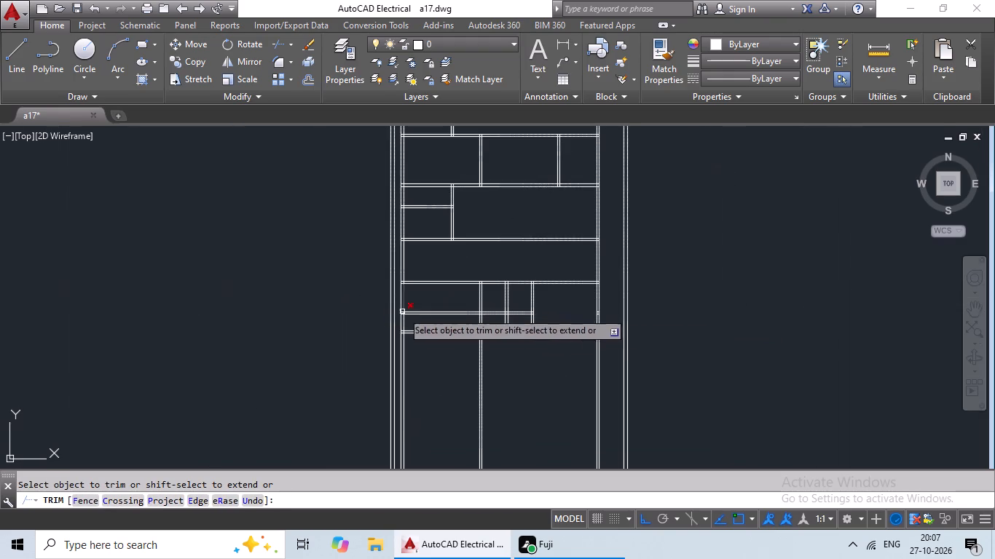
scroll(428, 317, up, 4)
drag(511, 250, 441, 338)
drag(441, 338, 453, 333)
scroll(509, 282, down, 2)
middle_drag(458, 296, 368, 296)
Trim the upper line of the lowest full-width horizontal partition where it passes beneath the two narrow middle rooms.
click(607, 334)
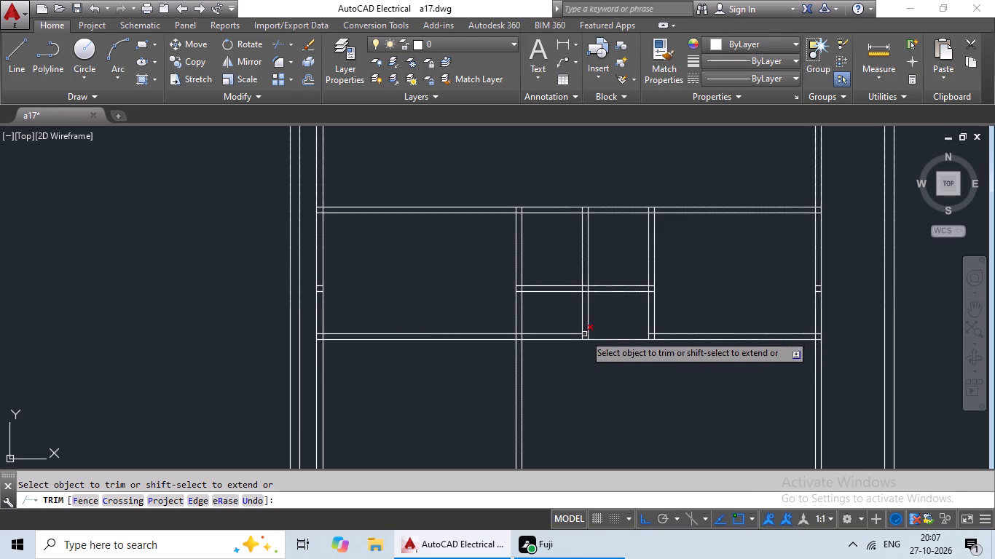
scroll(583, 335, up, 4)
click(586, 330)
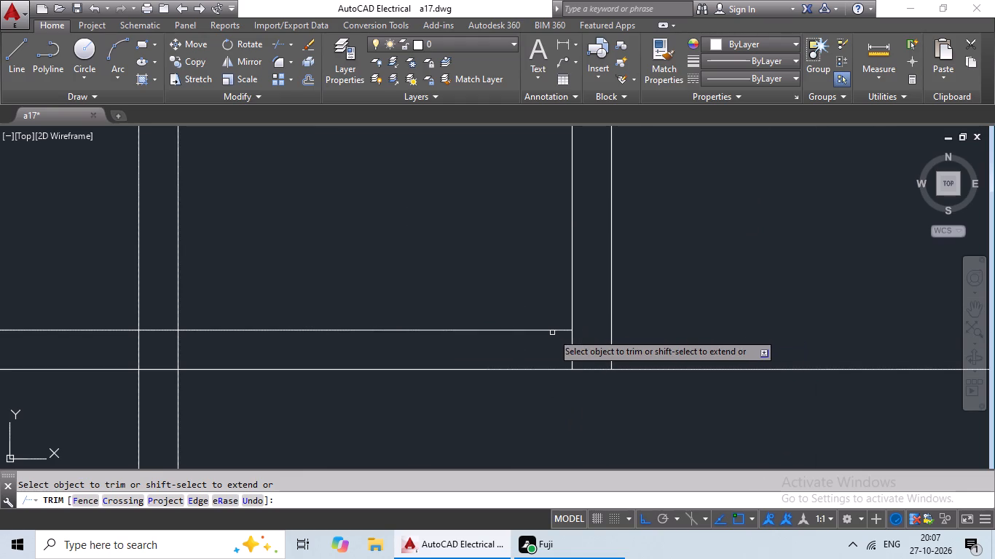
click(552, 330)
scroll(575, 327, down, 4)
middle_drag(595, 346, 546, 365)
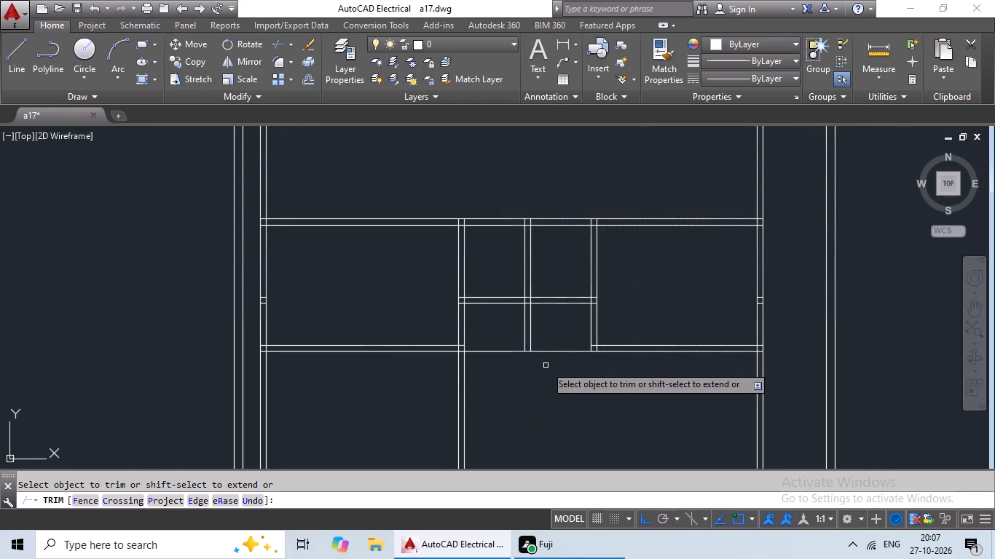
key(Escape)
Offset the left line of the long lower vertical partition 8' toward the plan's left side.
middle_click(554, 373)
middle_drag(554, 370, 592, 255)
scroll(583, 274, down, 1)
middle_drag(591, 296, 552, 313)
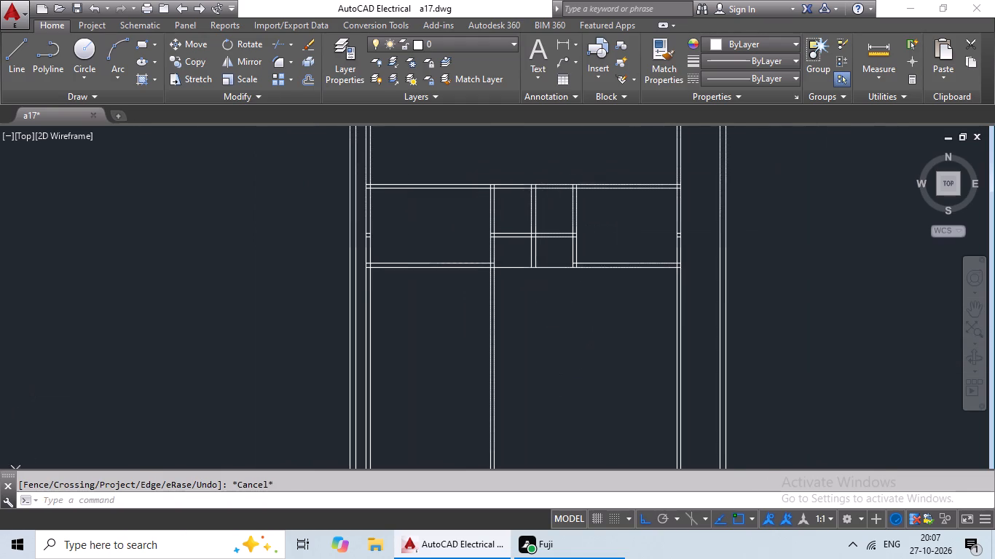
middle_drag(552, 313, 551, 314)
middle_drag(551, 314, 579, 257)
key(Escape)
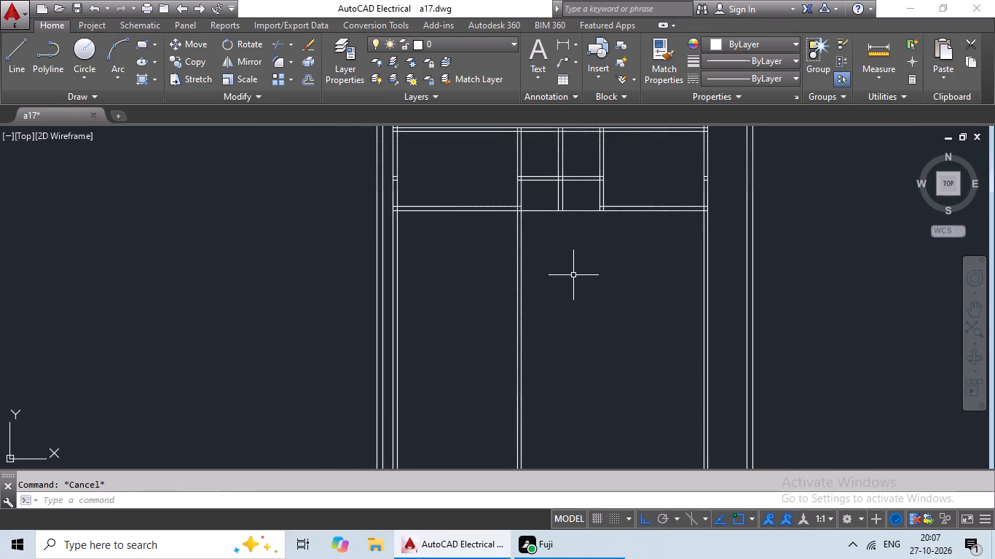
key(Escape)
key(o)
key(Return)
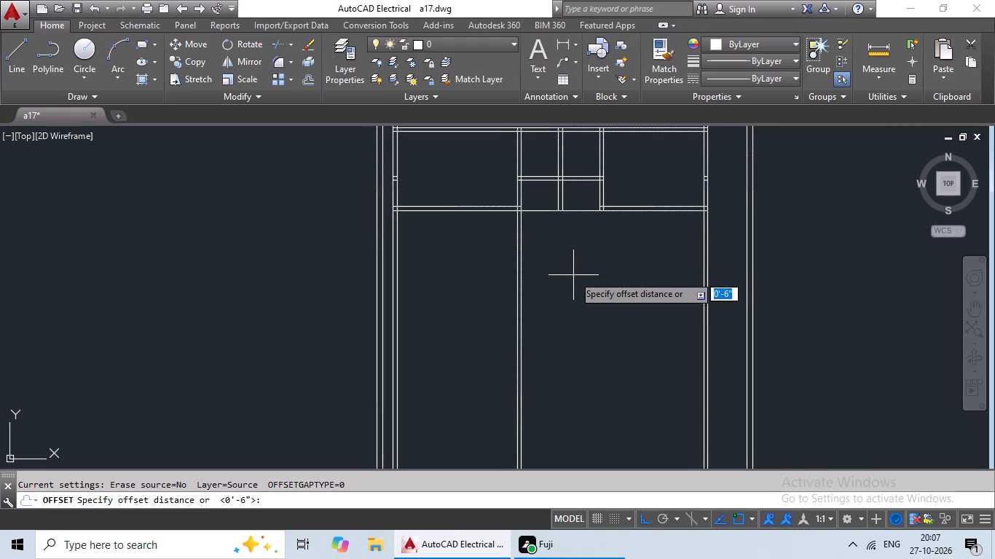
key(5)
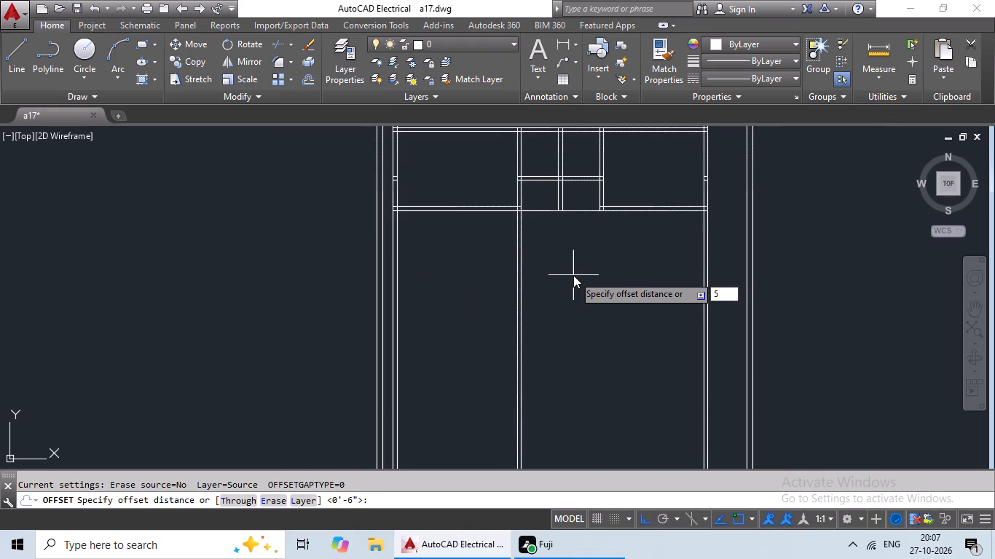
key(BackSpace)
text(8')
key(Return)
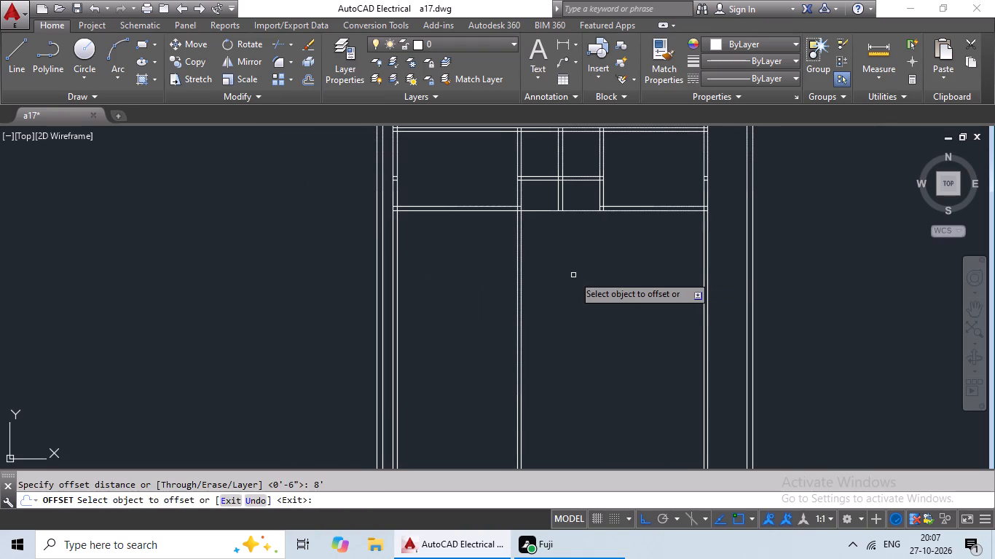
drag(515, 211, 514, 220)
click(502, 260)
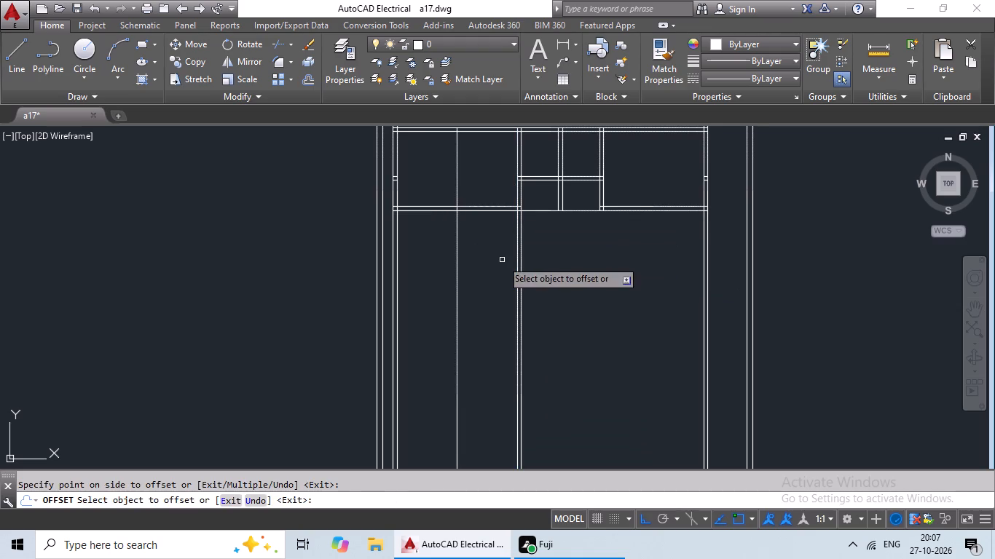
key(Escape)
key(Escape)
Delete the vertical line just offset from the long lower vertical partition.
click(457, 292)
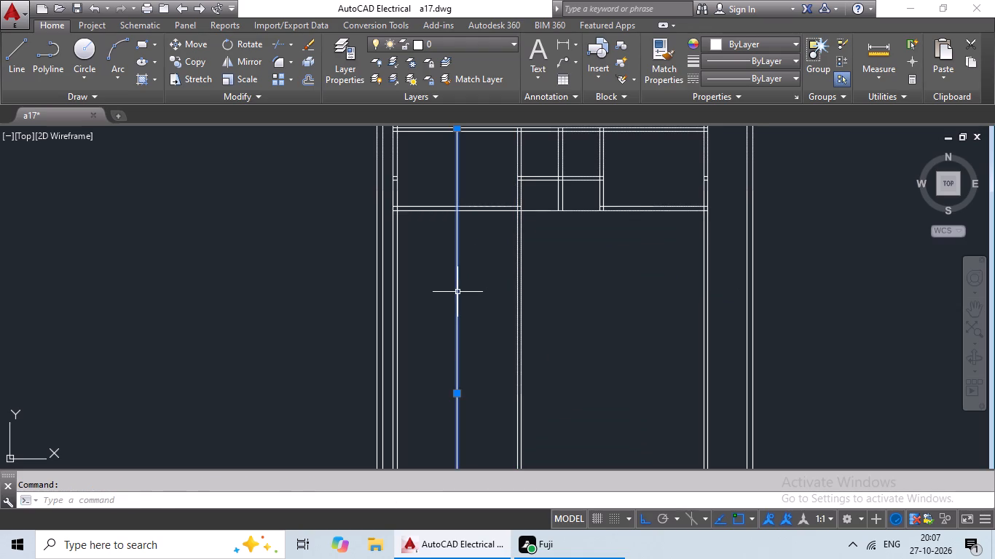
key(Delete)
Offset the bottom line of the lowest full-width horizontal partition, below the two narrow middle rooms, 8' downward.
scroll(483, 301, down, 3)
middle_drag(485, 298, 450, 338)
scroll(449, 338, up, 1)
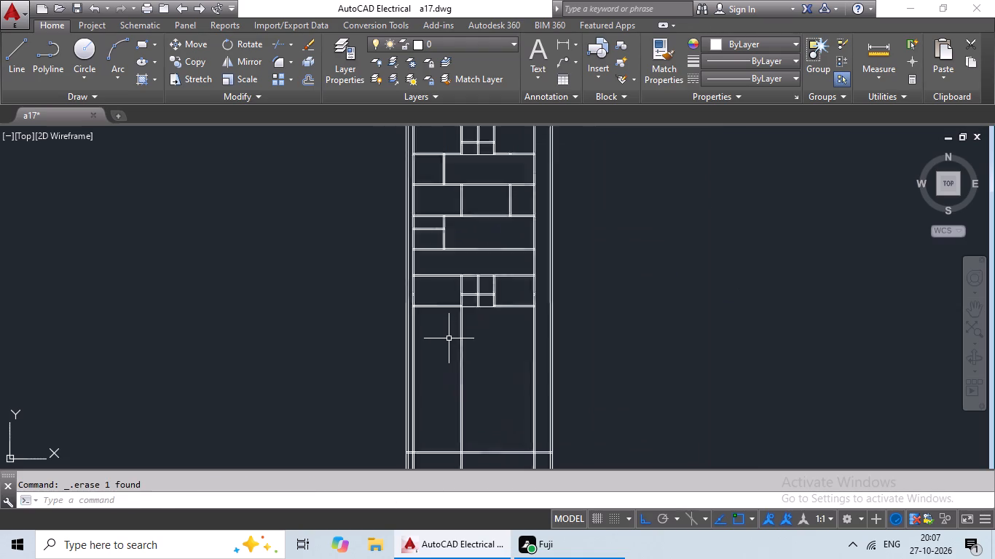
scroll(449, 338, up, 2)
key(Escape)
key(Escape)
key(Escape)
key(o)
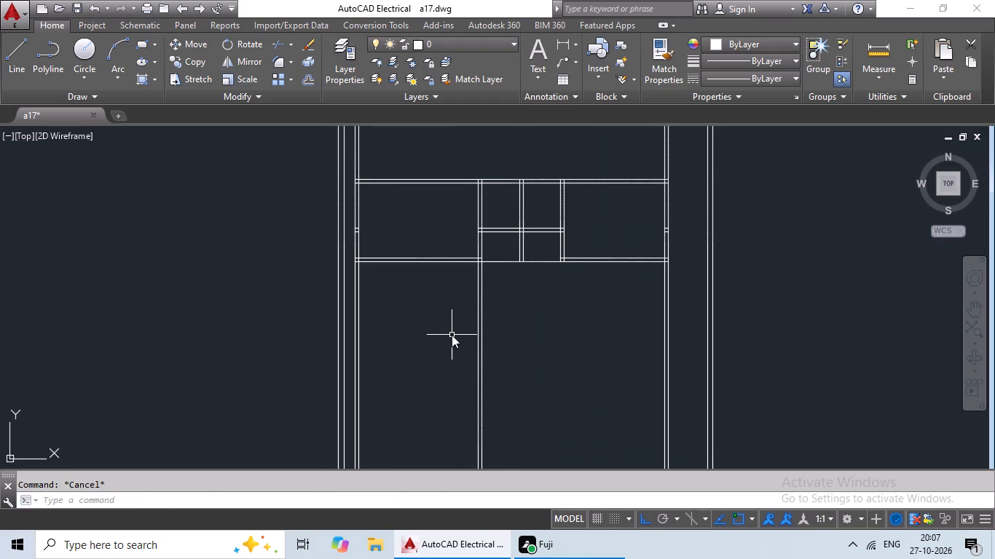
key(Return)
text(8')
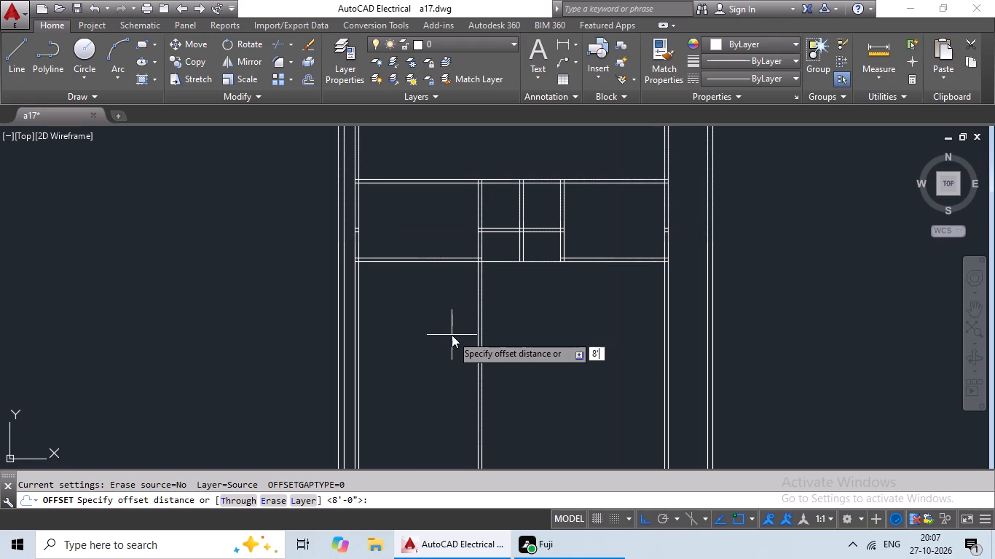
key(Return)
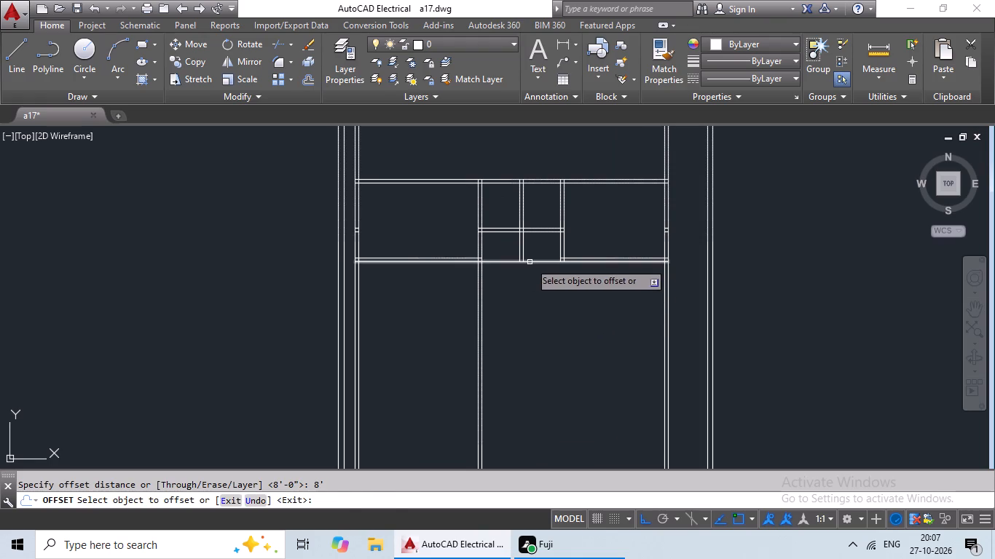
drag(530, 262, 527, 283)
click(527, 287)
key(Escape)
key(Escape)
key(Escape)
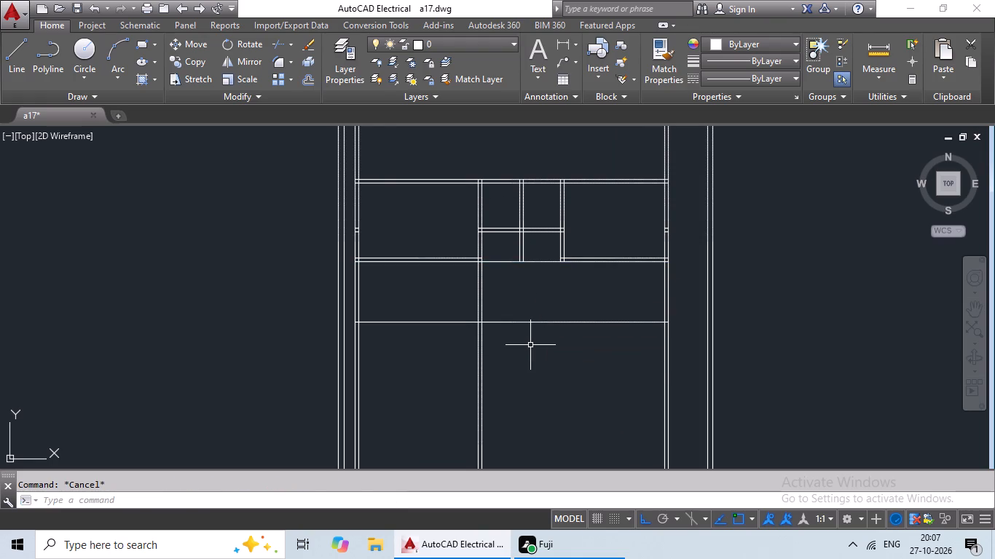
Offset the new horizontal line 6" downward to form the partition's thickness.
key(o)
key(Return)
text(6")
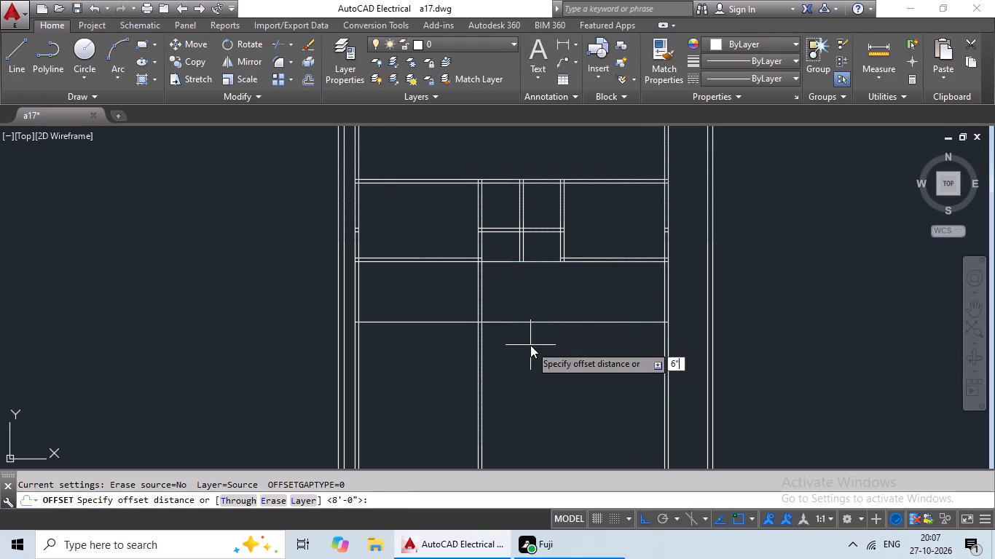
key(Return)
drag(553, 324, 547, 347)
click(537, 383)
key(Escape)
key(Escape)
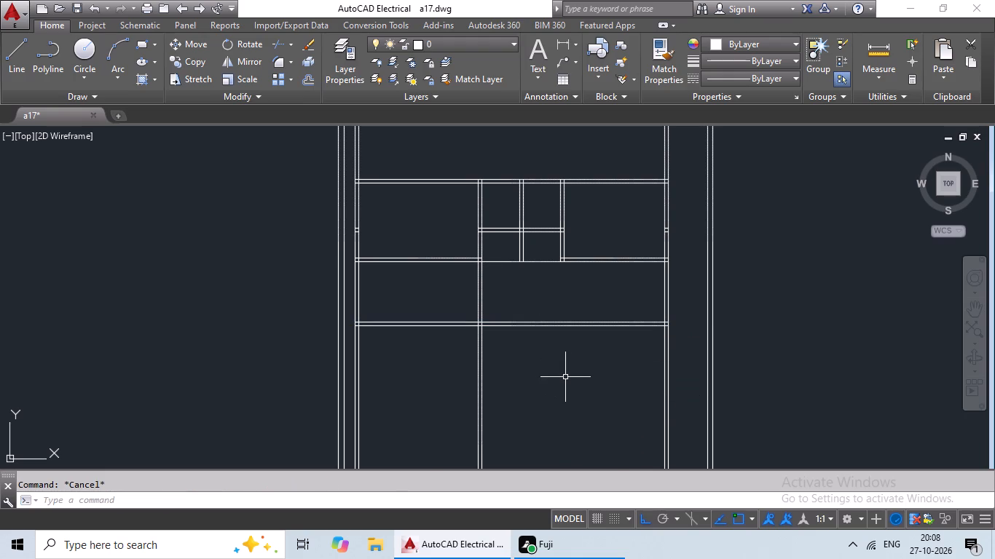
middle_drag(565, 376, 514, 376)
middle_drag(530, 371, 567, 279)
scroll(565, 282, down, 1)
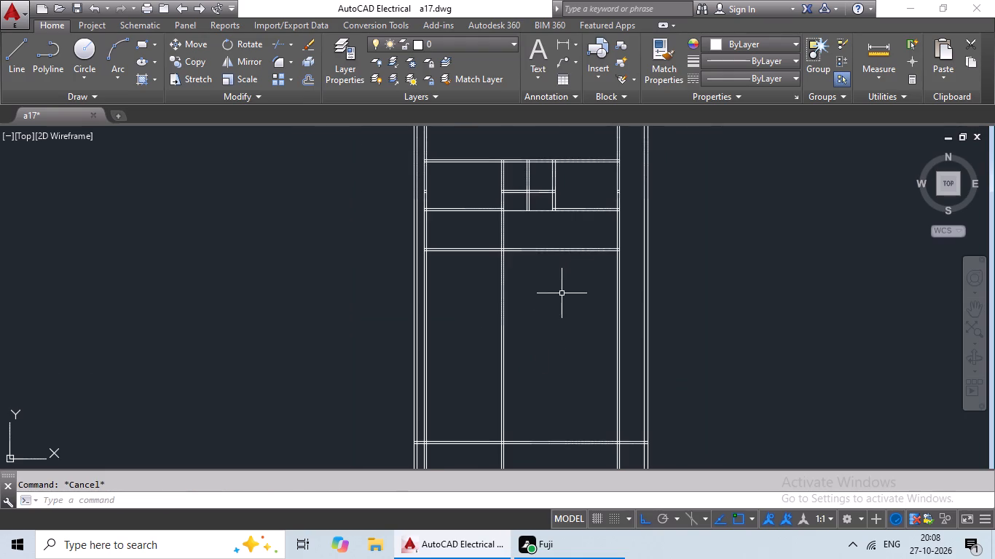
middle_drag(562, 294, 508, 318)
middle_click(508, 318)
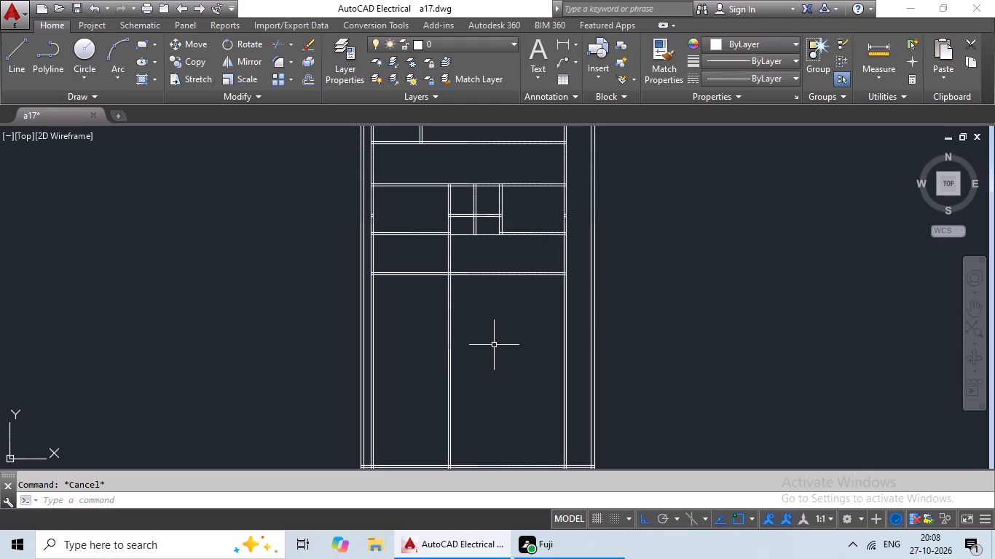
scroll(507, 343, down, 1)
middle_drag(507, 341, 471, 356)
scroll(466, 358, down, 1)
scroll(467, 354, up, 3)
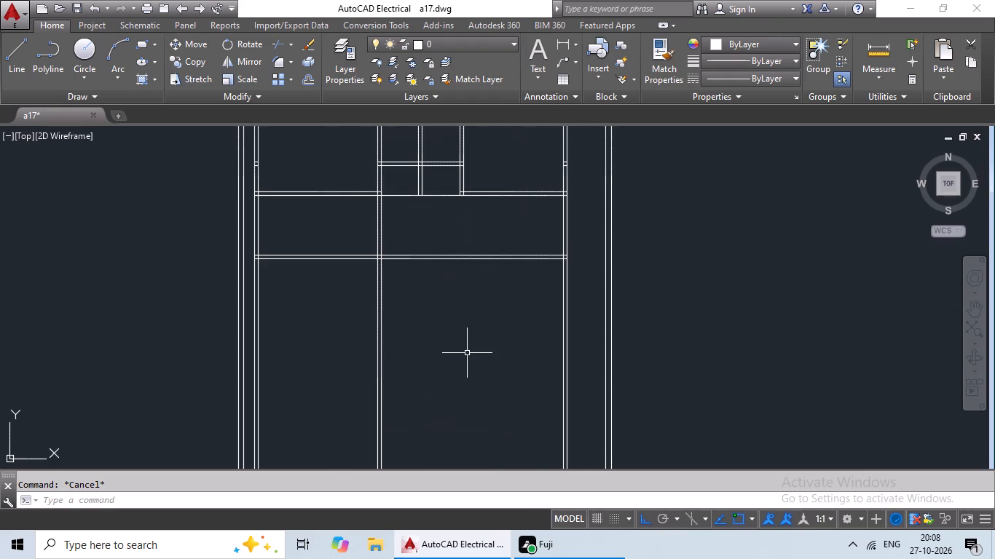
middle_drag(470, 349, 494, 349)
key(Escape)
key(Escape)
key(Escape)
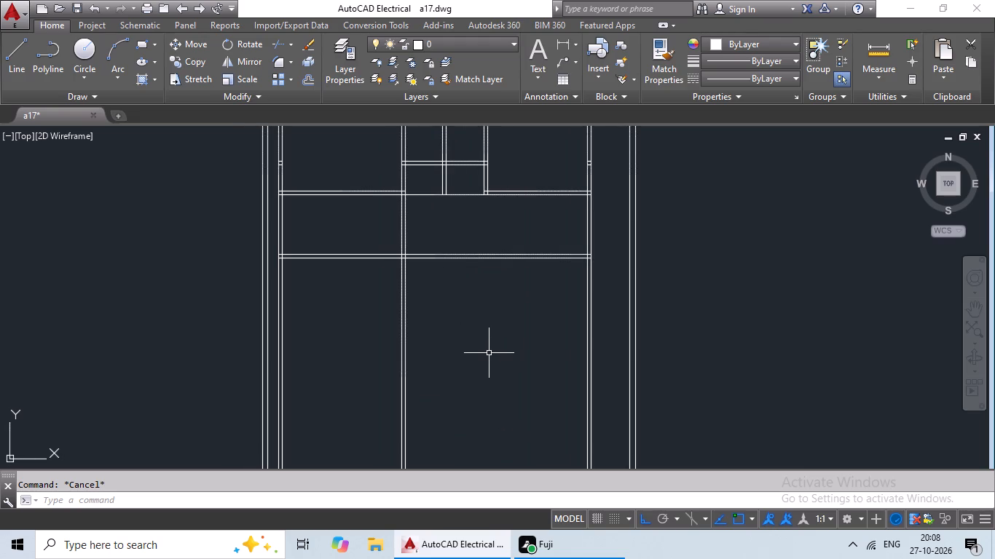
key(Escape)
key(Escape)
Trim the new horizontal partition out of the wide space on the right of the long lower vertical partition.
text(tr)
key(space)
key(space)
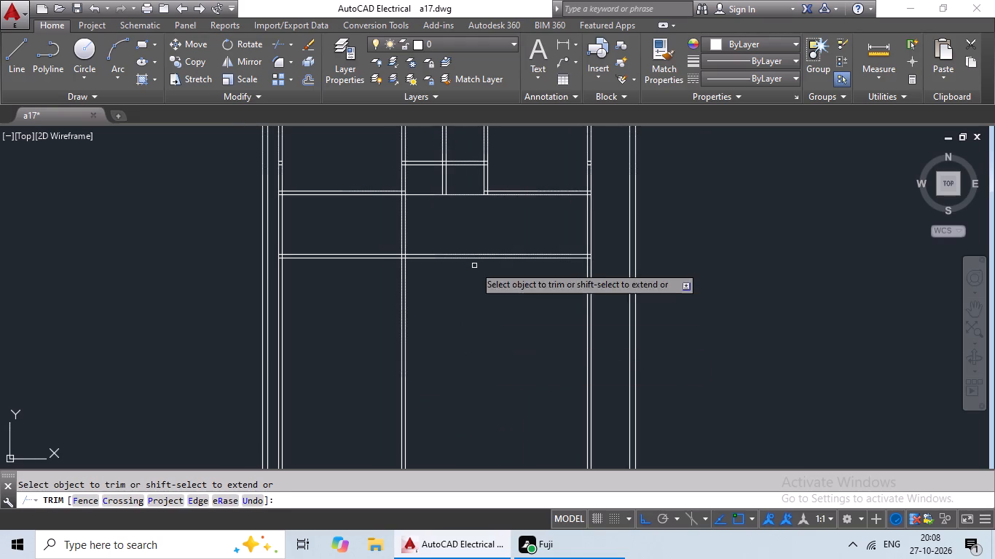
scroll(483, 234, up, 1)
drag(500, 207, 414, 349)
click(414, 349)
scroll(475, 330, down, 1)
middle_drag(476, 329, 481, 329)
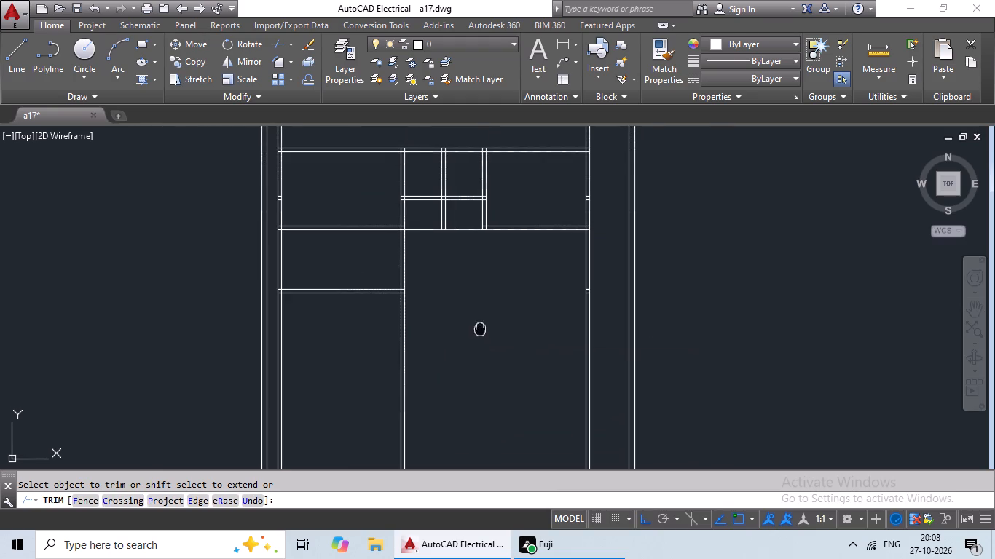
middle_drag(481, 329, 559, 313)
middle_drag(541, 317, 511, 326)
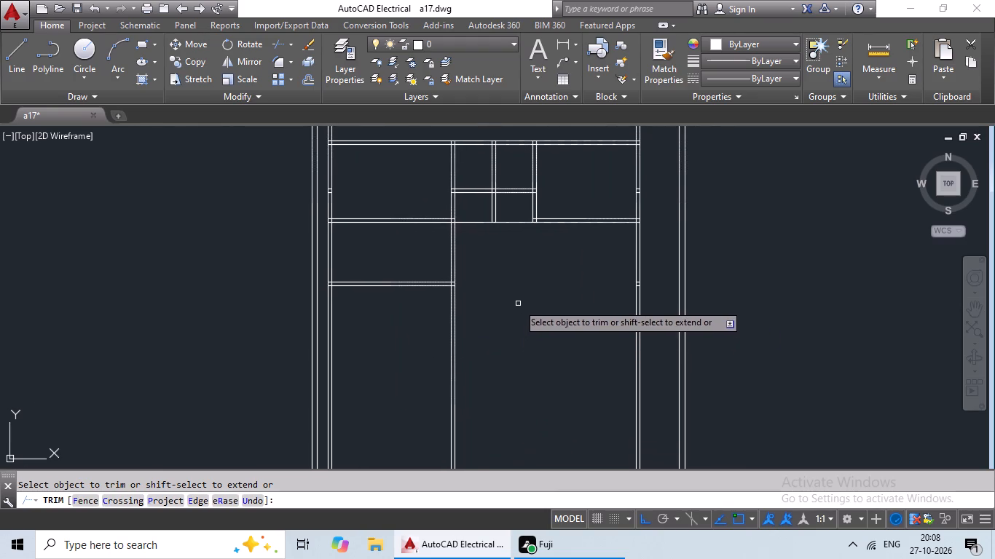
middle_drag(519, 301, 540, 253)
key(Escape)
key(Escape)
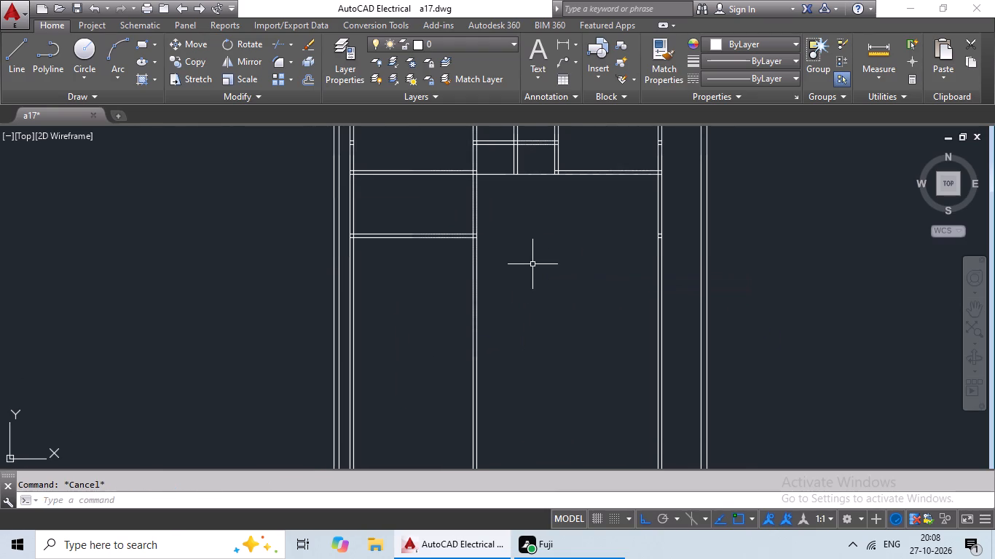
key(Escape)
key(Escape)
Offset the inner line of the plan's left inner wall 4' toward the long lower vertical partition.
key(o)
key(Return)
text(4')
key(Return)
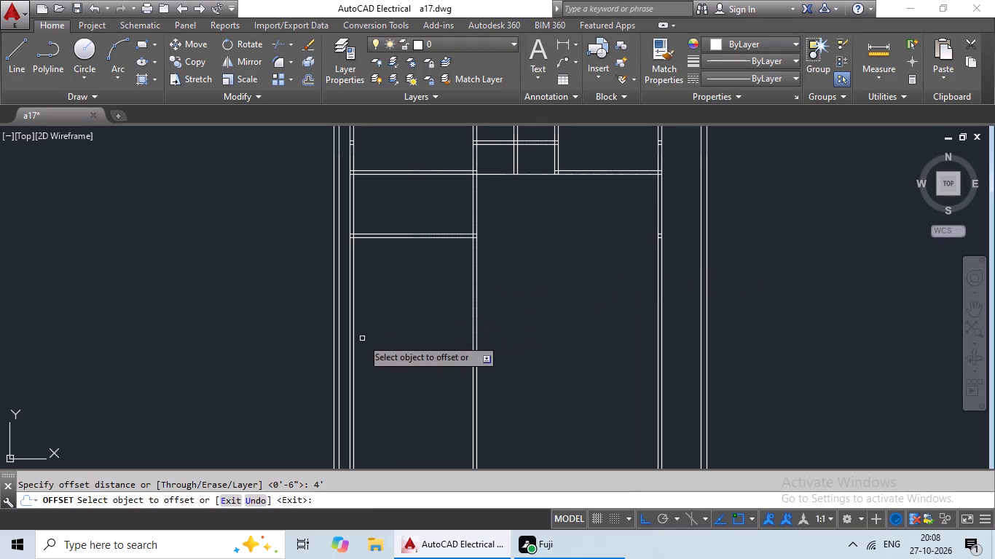
drag(353, 343, 359, 343)
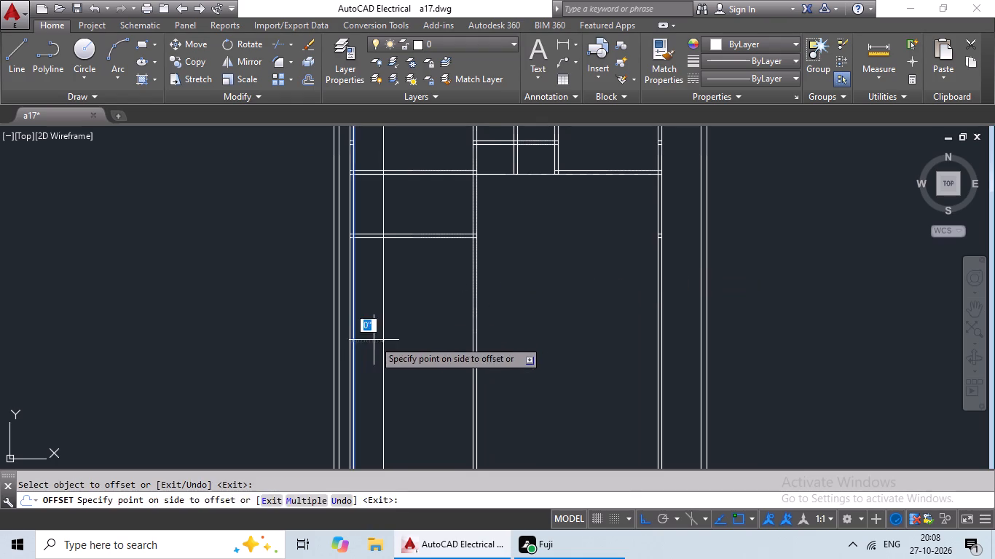
click(379, 338)
key(Escape)
key(Escape)
key(Escape)
key(Escape)
key(Escape)
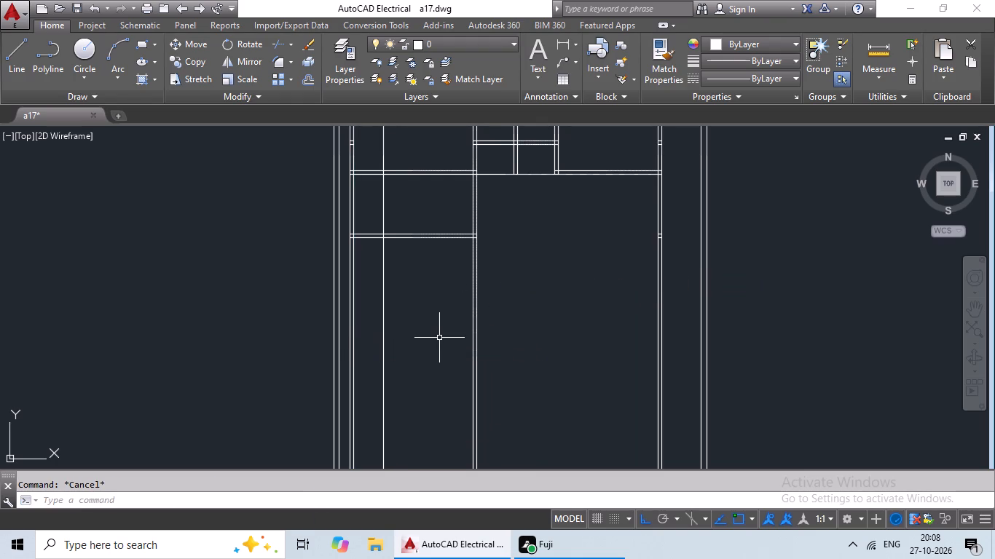
Offset the new vertical line 6" toward the long lower vertical partition to form the partition's thickness.
key(o)
key(Return)
text(6")
key(Return)
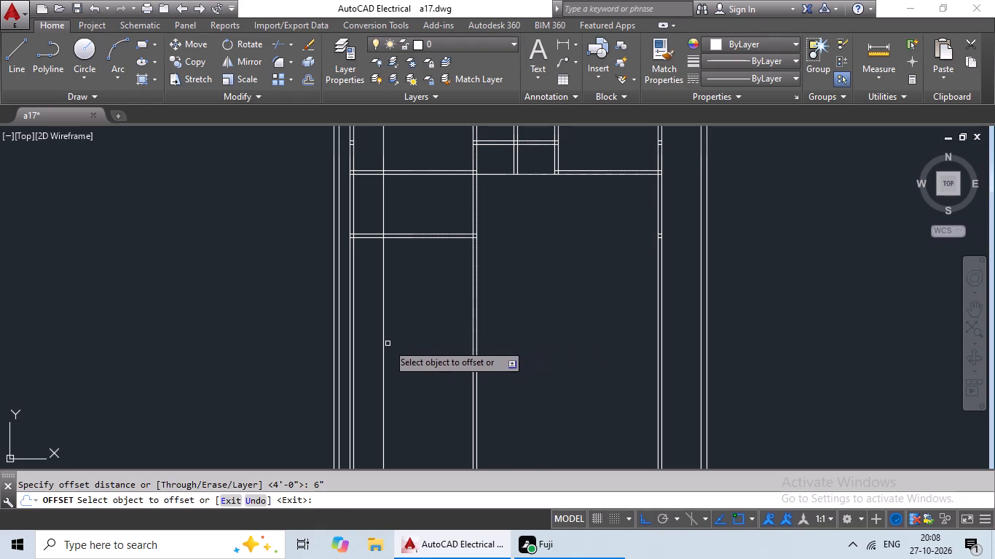
drag(381, 346, 403, 338)
click(413, 334)
key(Escape)
key(Escape)
key(Escape)
key(Escape)
key(Escape)
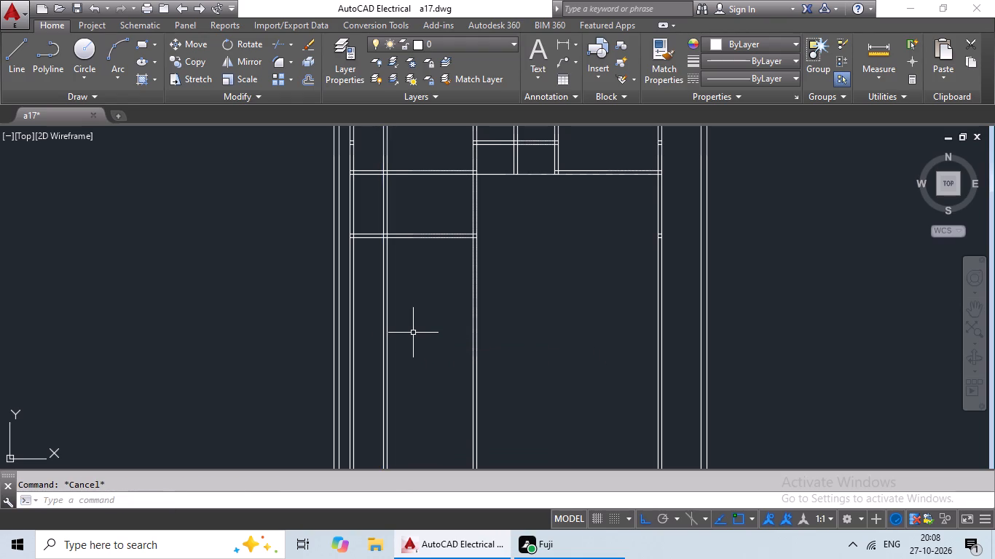
Trim both lines of the new vertical partition above the short horizontal partition in the plan's left side.
key(t)
key(r)
key(space)
key(space)
scroll(381, 206, up, 2)
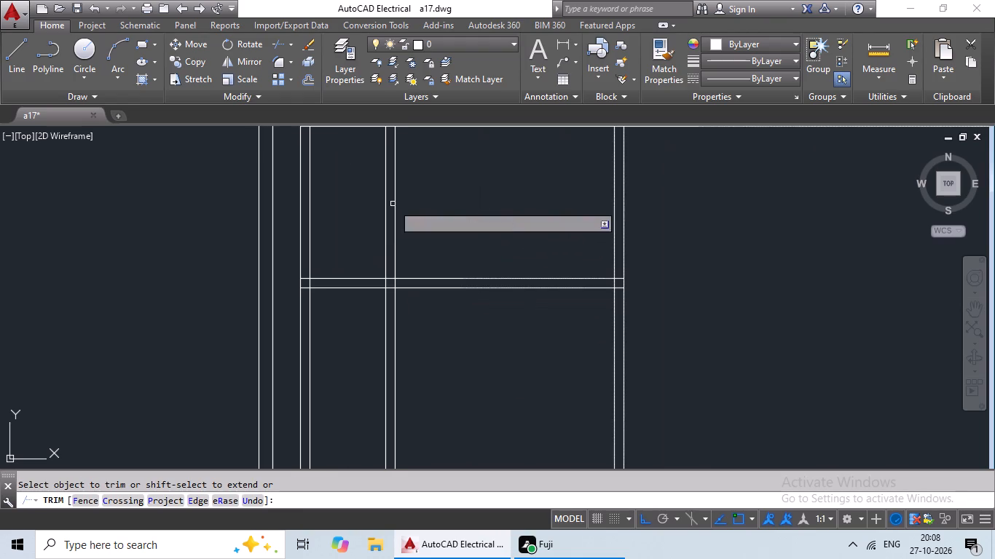
drag(468, 181, 371, 247)
click(377, 243)
scroll(403, 244, down, 1)
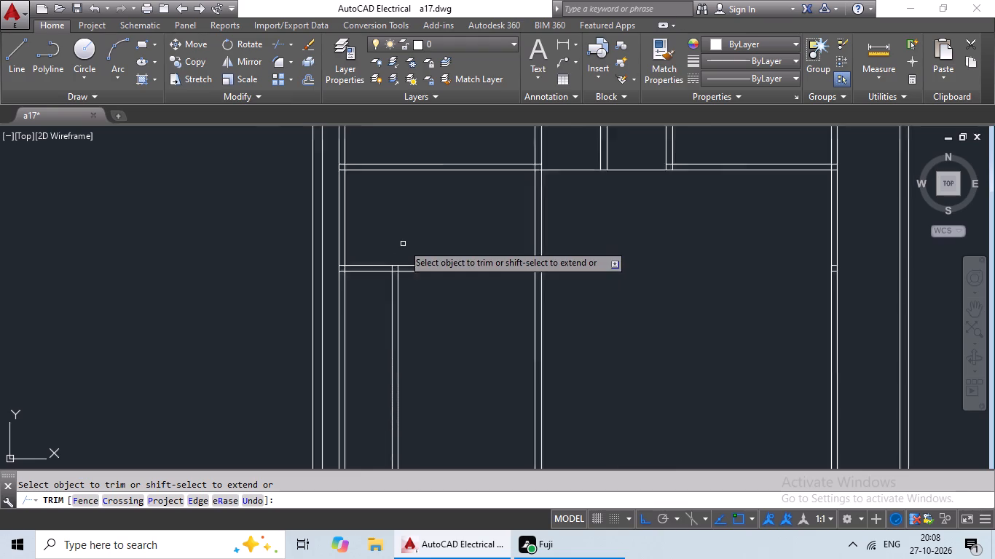
scroll(403, 244, down, 1)
middle_drag(425, 279, 441, 237)
middle_drag(445, 266, 462, 245)
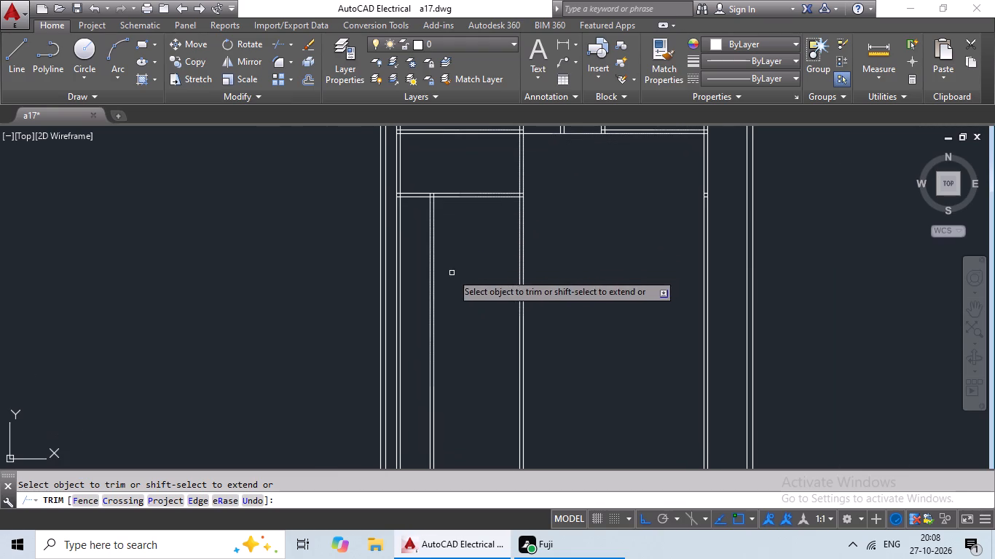
scroll(472, 247, up, 2)
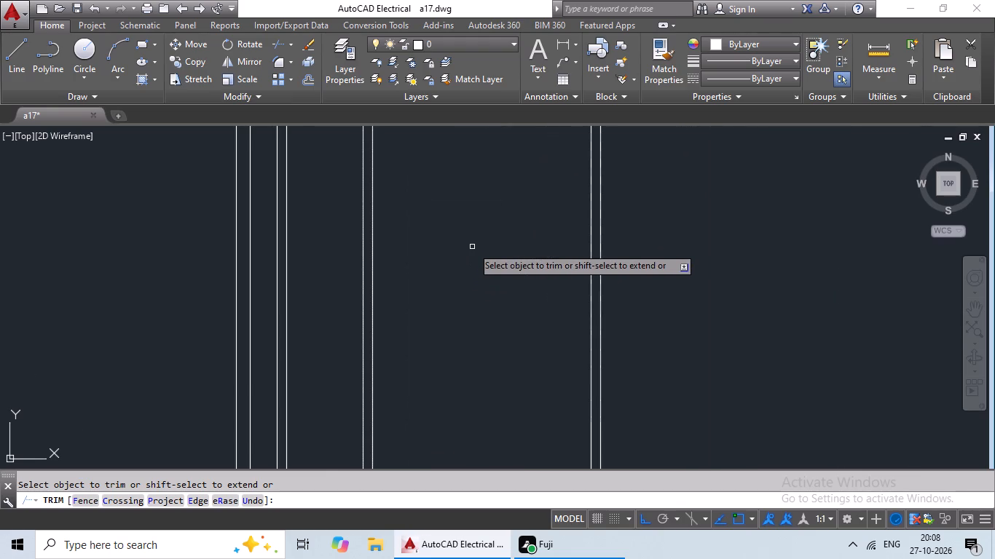
scroll(466, 249, down, 1)
key(Escape)
key(Escape)
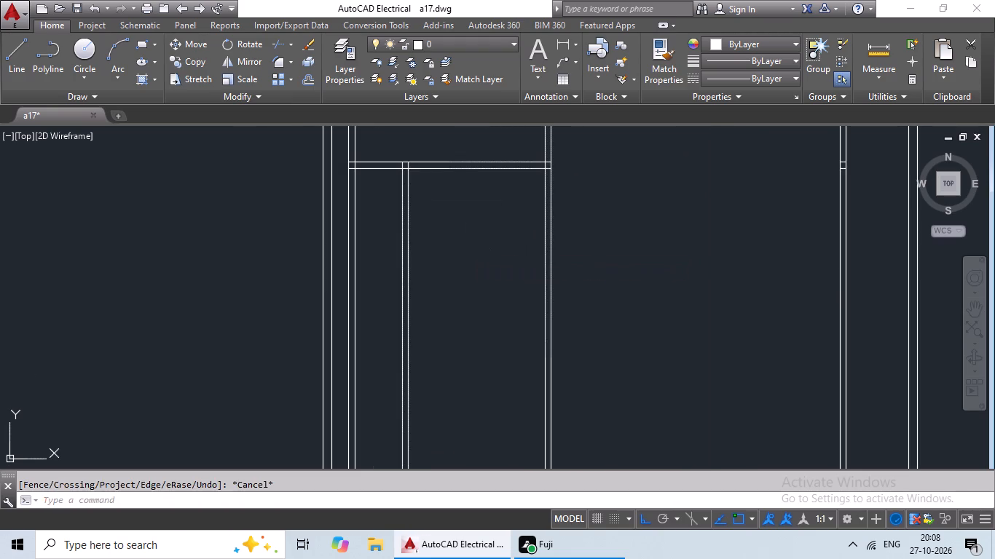
key(Escape)
key(Escape)
key(Escape)
key(Escape)
key(Escape)
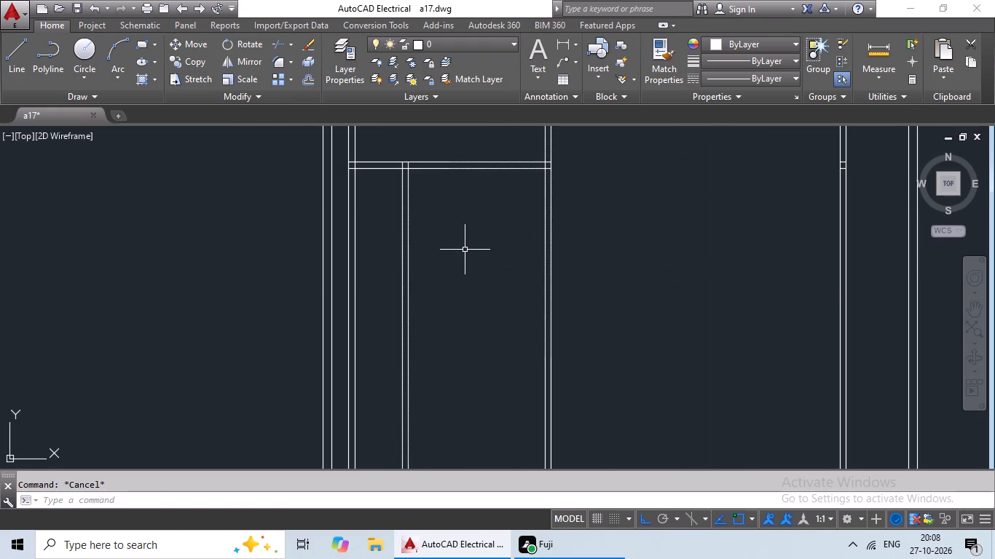
Offset the lower line of the short horizontal partition 4' downward.
key(o)
key(Return)
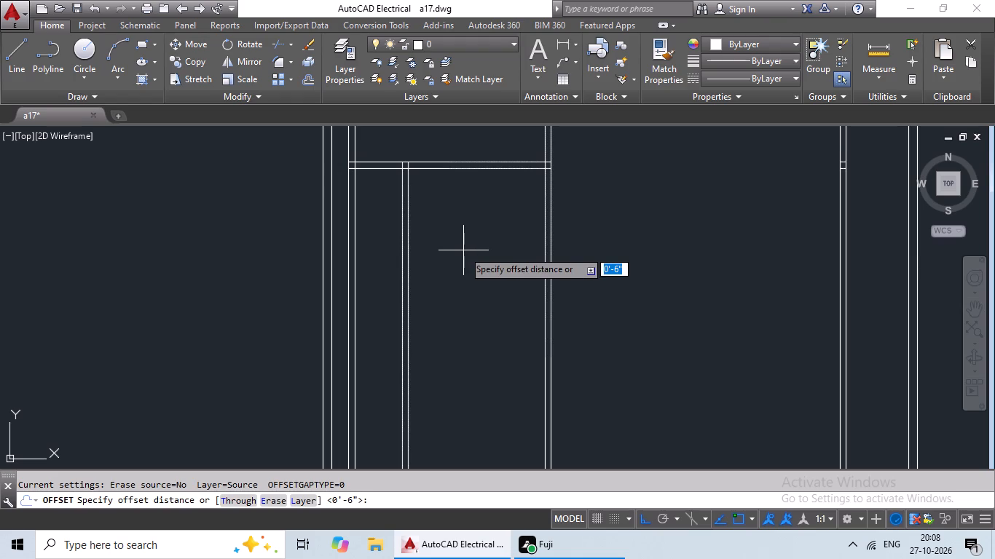
text(4')
key(Return)
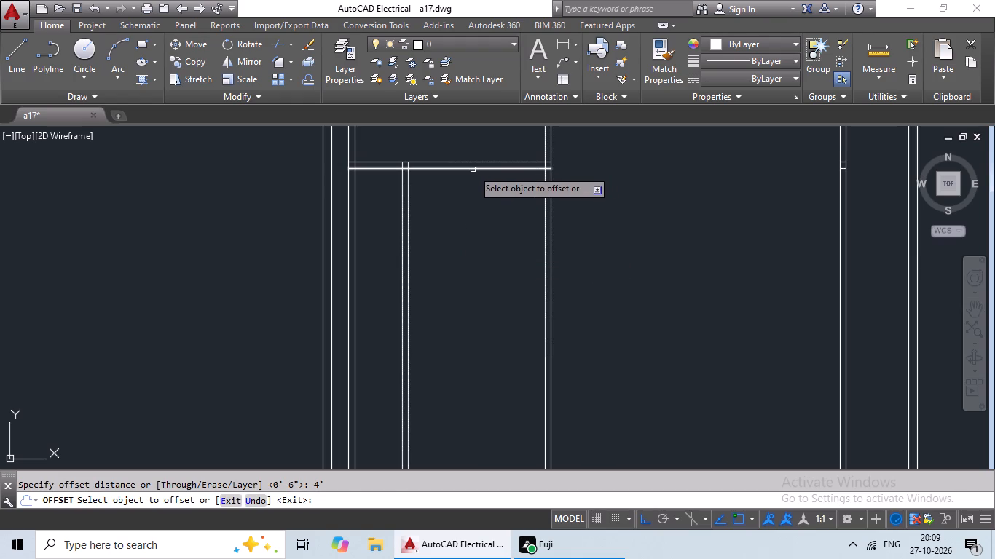
drag(473, 170, 470, 182)
click(460, 229)
key(Escape)
key(Escape)
key(Escape)
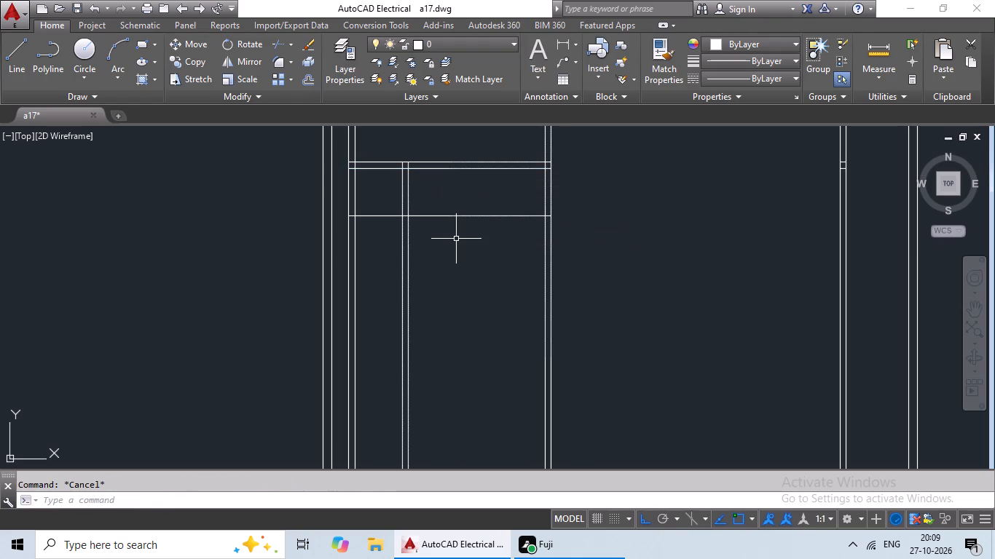
Offset the new short horizontal line 6" downward to form the partition's thickness.
key(o)
key(Return)
text(6")
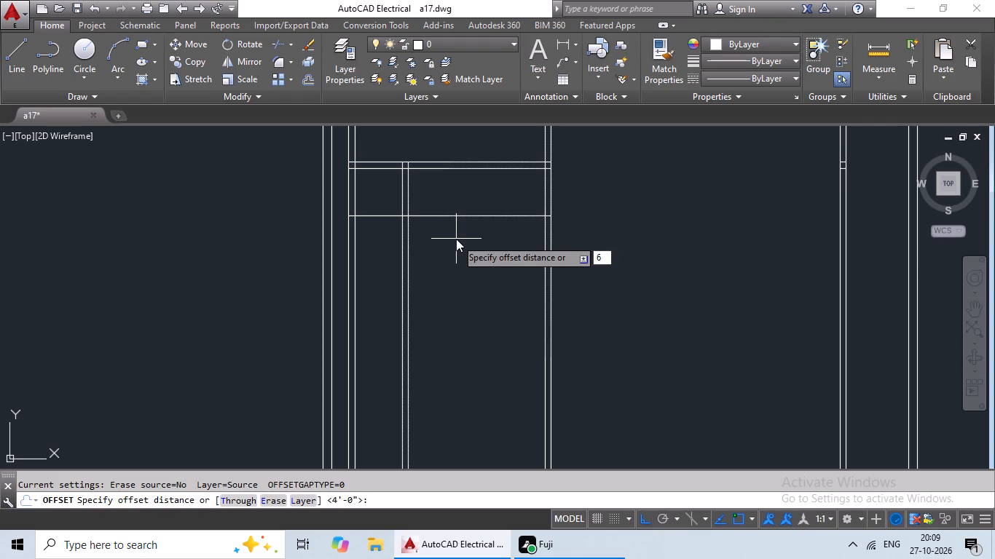
key(Return)
click(457, 217)
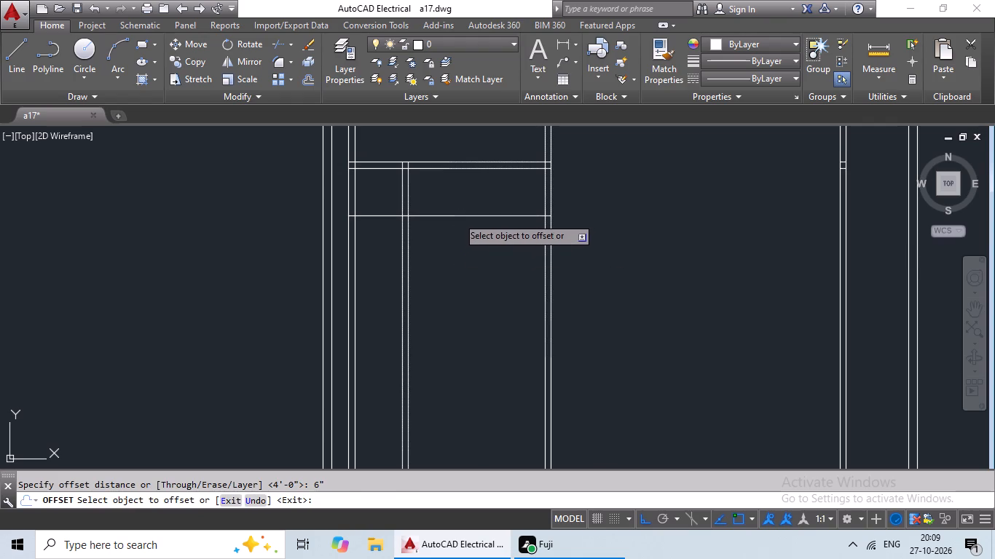
click(447, 245)
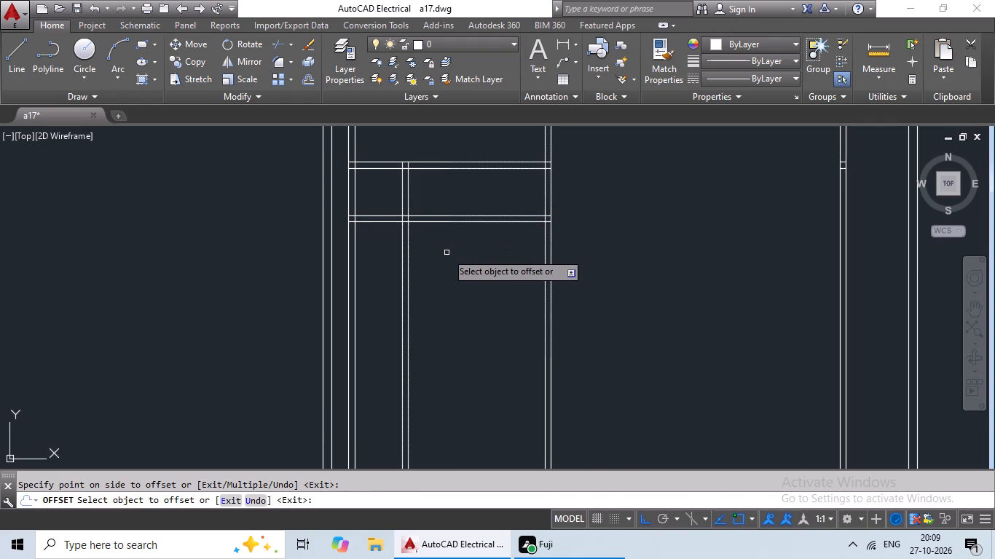
Trim both lines of the short vertical partition below the lower short horizontal partition in the plan's left side.
scroll(447, 253, down, 1)
middle_drag(447, 253, 456, 239)
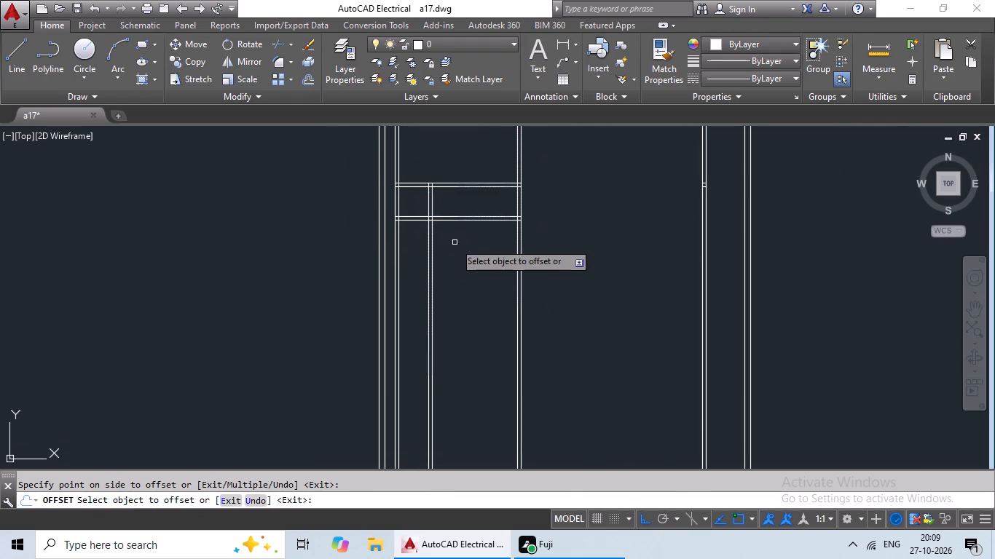
middle_drag(454, 242, 417, 258)
scroll(417, 259, up, 2)
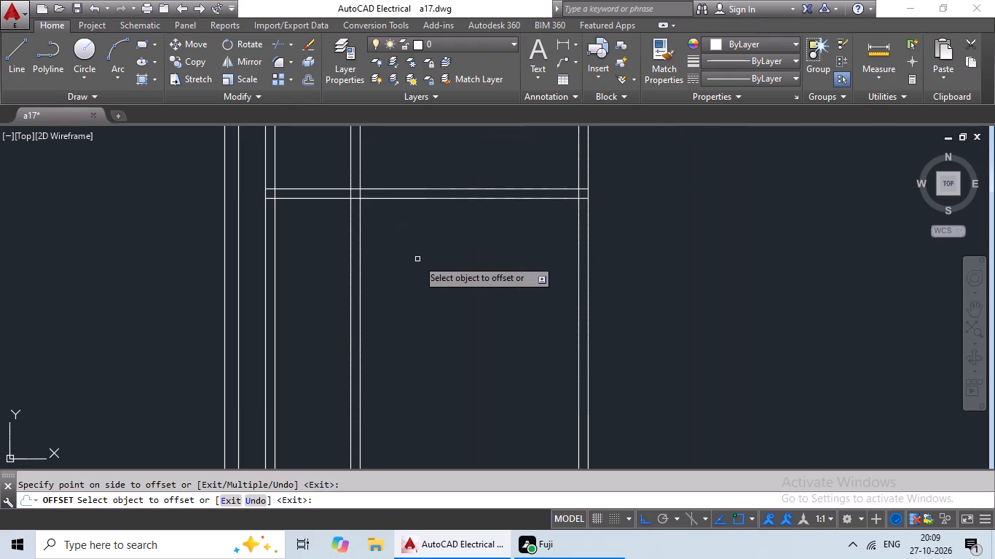
key(Escape)
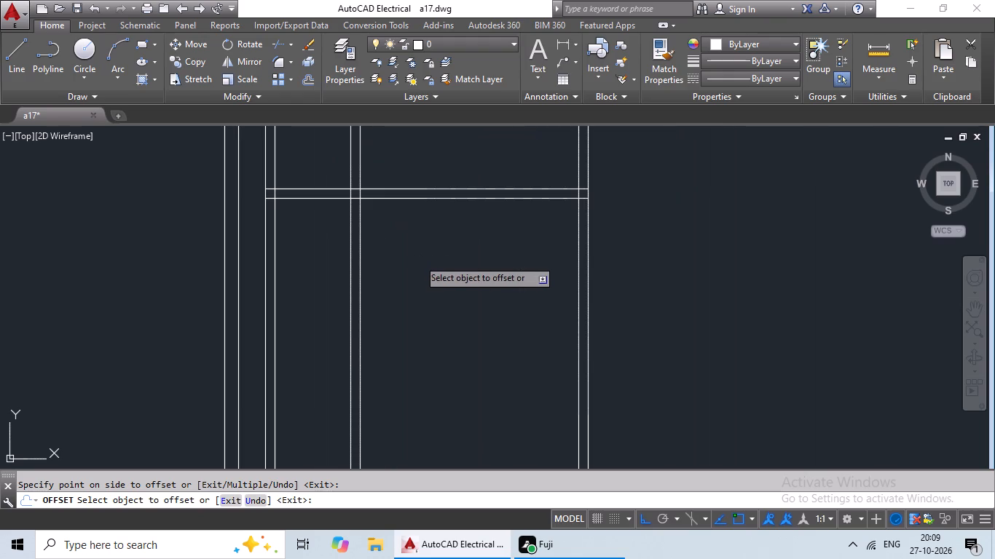
key(Escape)
text(tr)
key(space)
key(space)
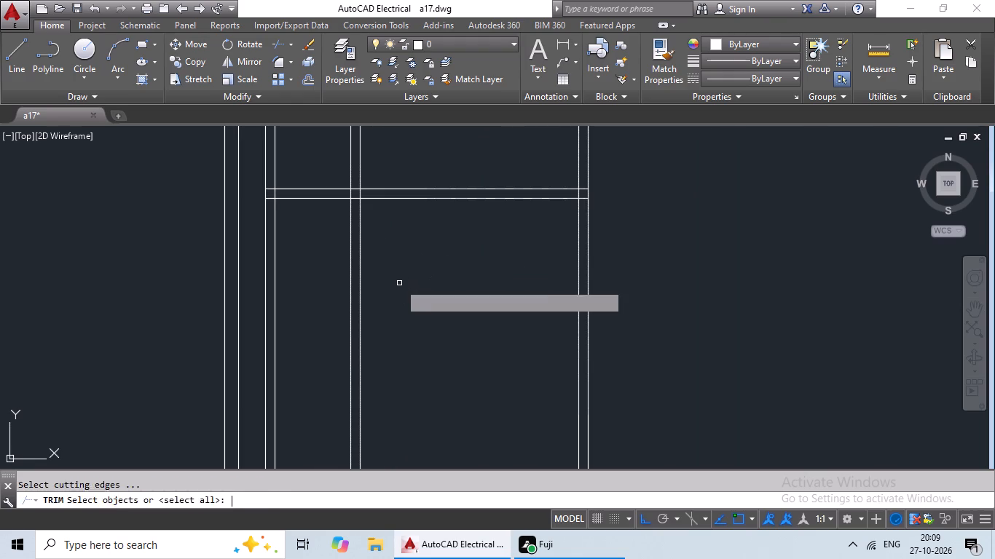
scroll(382, 277, up, 1)
drag(409, 241, 331, 326)
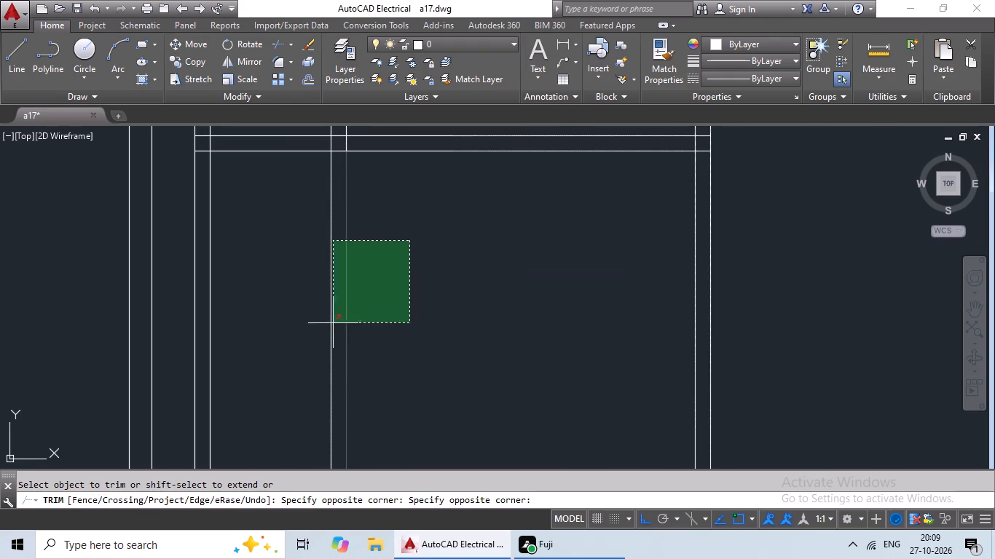
drag(331, 326, 319, 344)
click(310, 357)
scroll(485, 314, down, 2)
middle_drag(485, 314, 444, 339)
scroll(444, 323, up, 2)
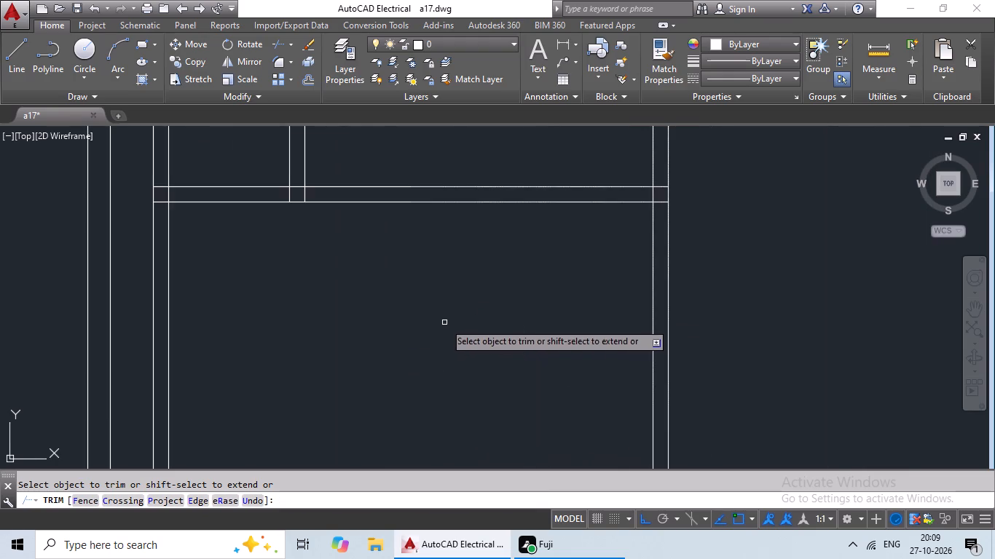
middle_drag(444, 322, 476, 293)
scroll(467, 294, down, 1)
key(Escape)
key(Escape)
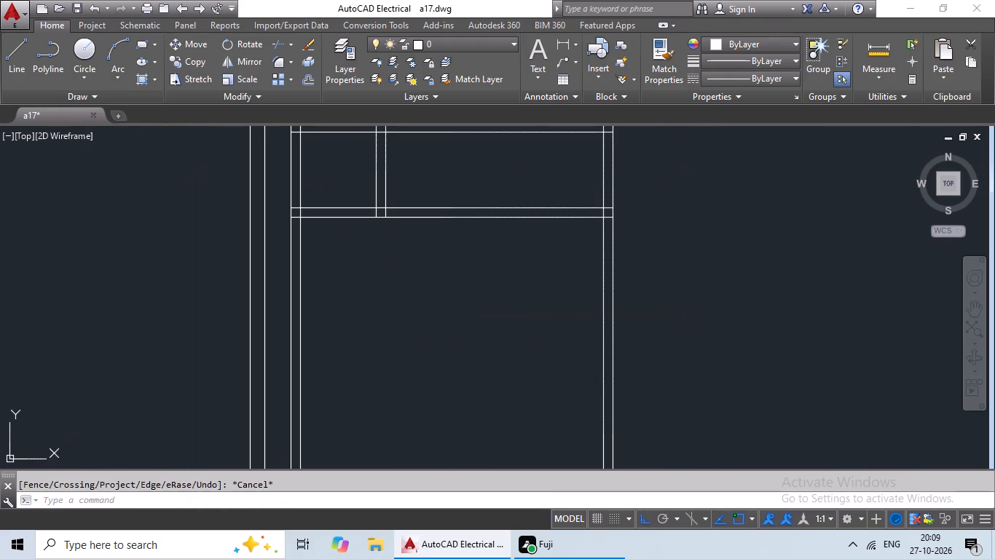
key(Escape)
Offset the bottom line of the lower short horizontal partition 8' downward.
key(o)
key(Return)
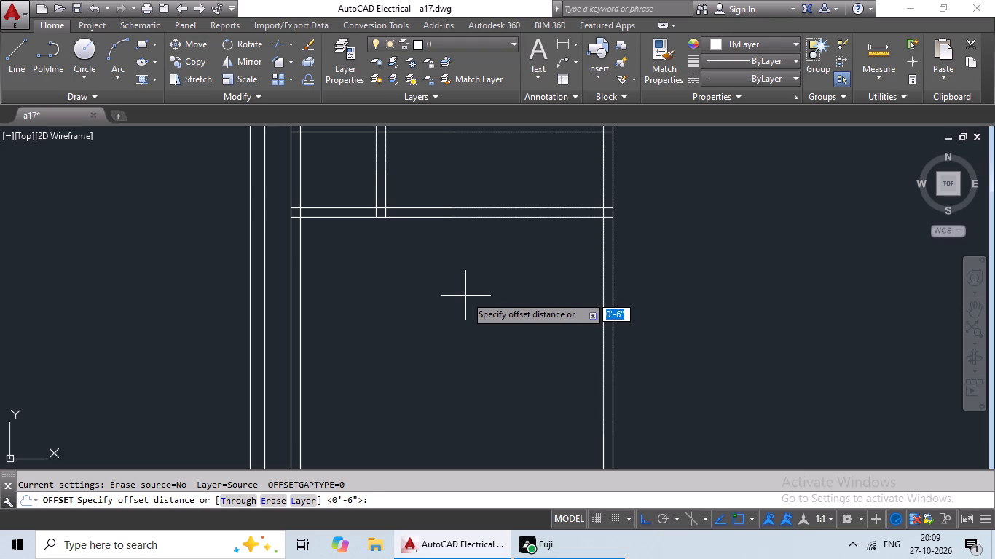
text(8')
key(Return)
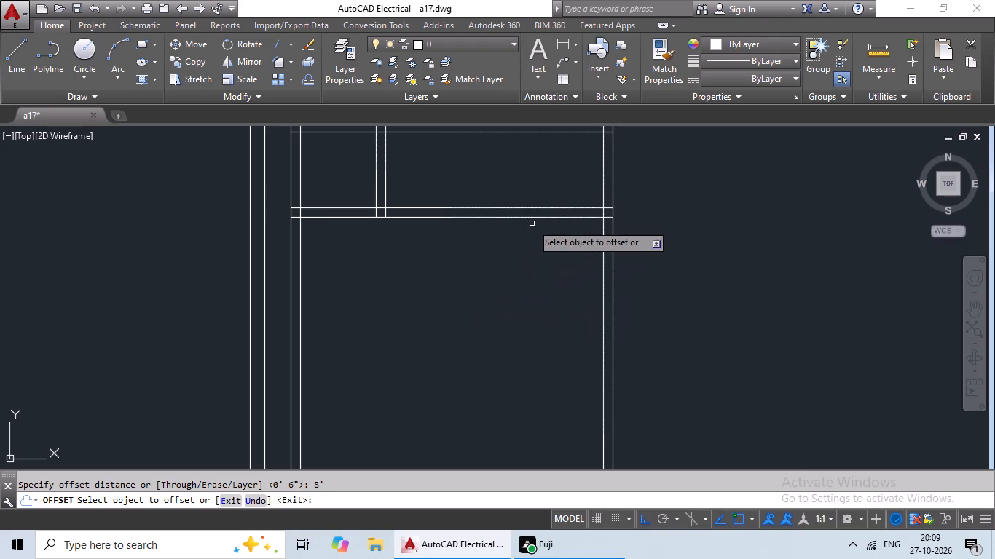
click(535, 219)
click(519, 289)
key(Escape)
key(Escape)
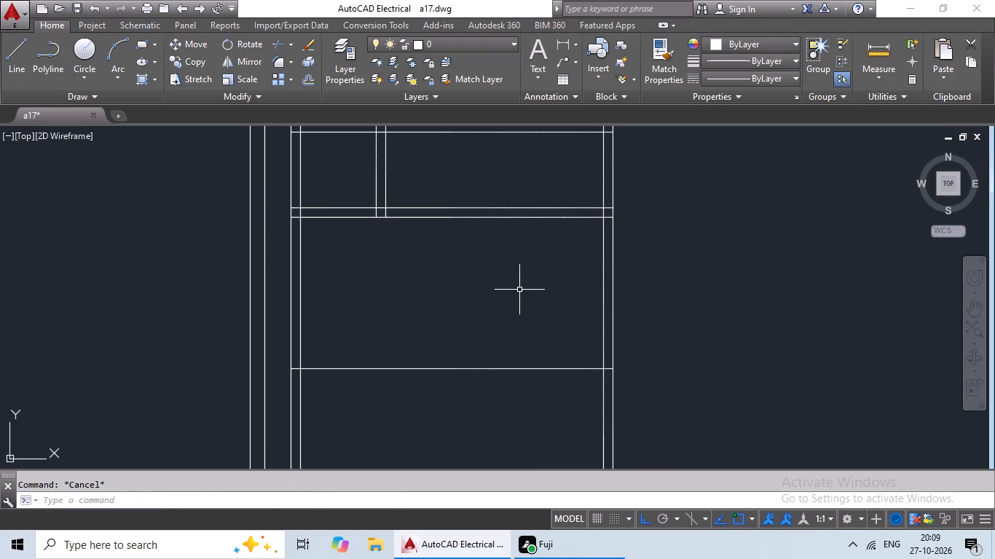
Offset the new short horizontal line 6" downward to form the partition's thickness.
key(o)
key(Return)
text(6")
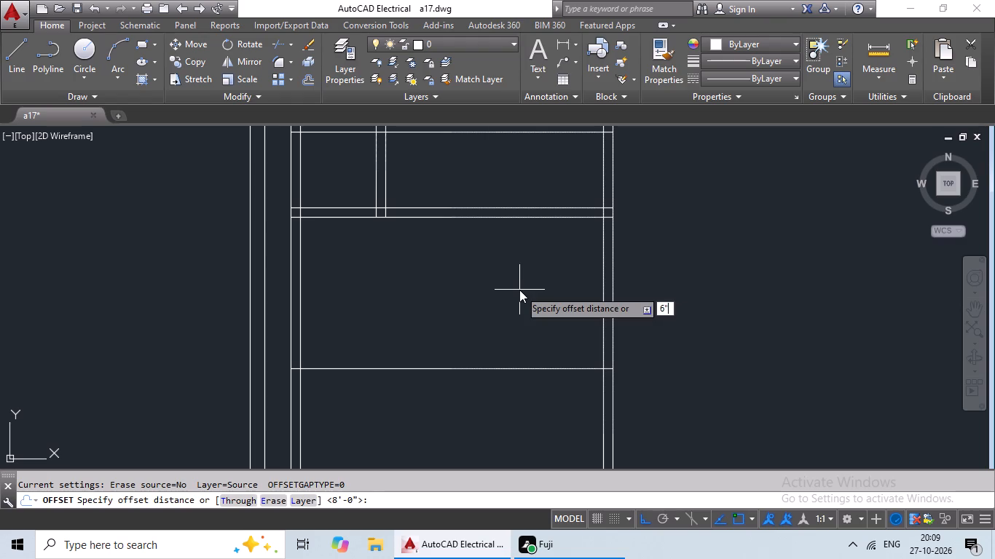
key(Return)
drag(556, 368, 556, 374)
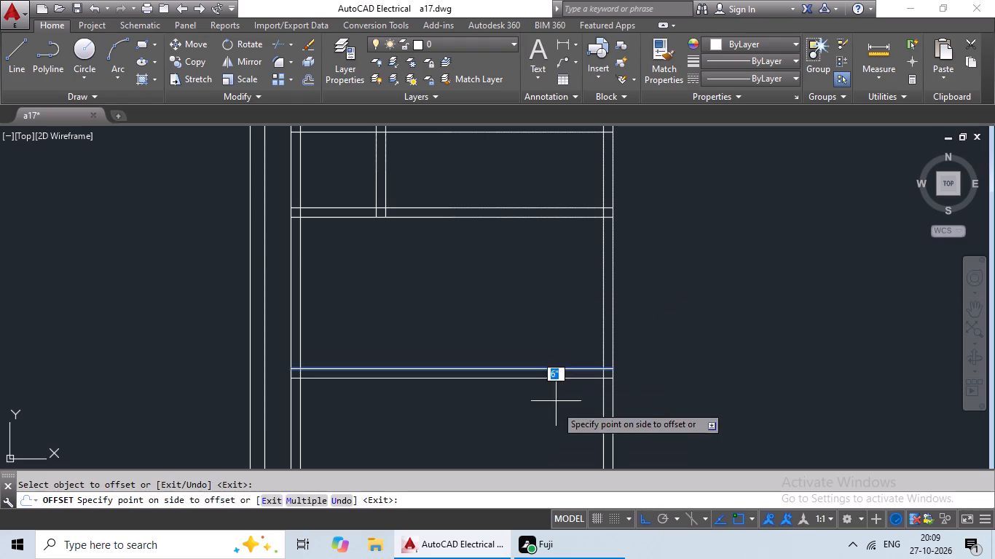
click(556, 415)
scroll(585, 349, down, 2)
middle_drag(583, 338, 486, 344)
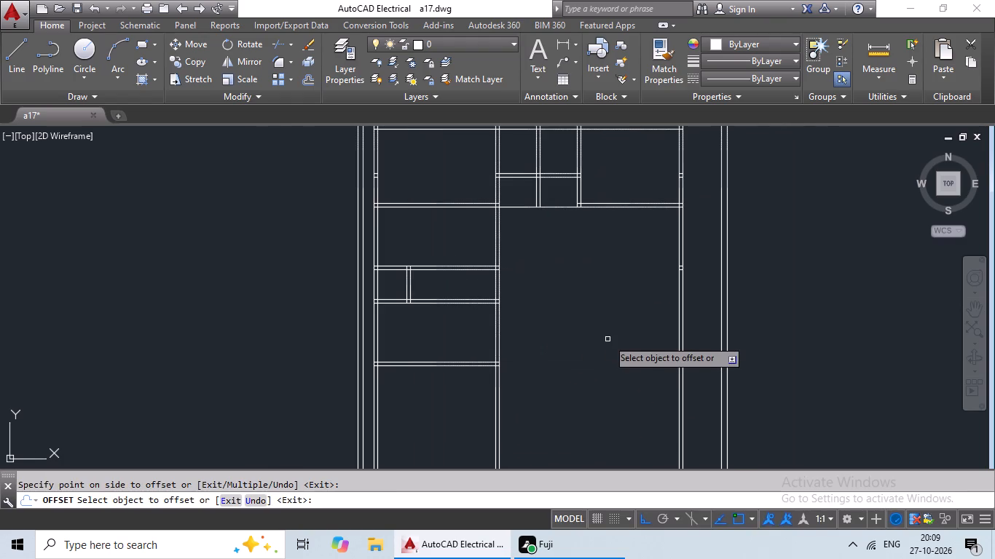
middle_drag(626, 315, 601, 360)
middle_drag(601, 356, 650, 274)
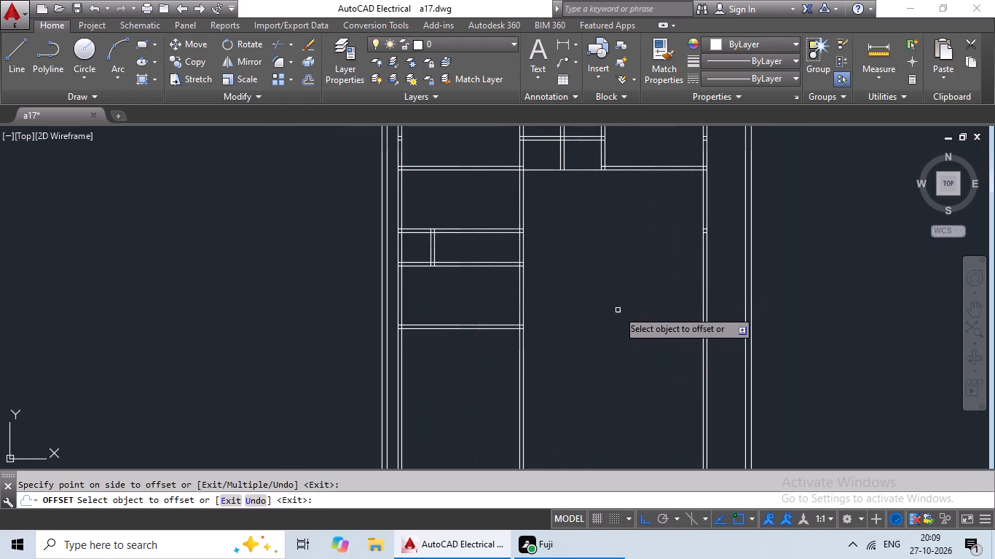
middle_drag(618, 311, 633, 277)
middle_drag(613, 317, 630, 286)
key(Escape)
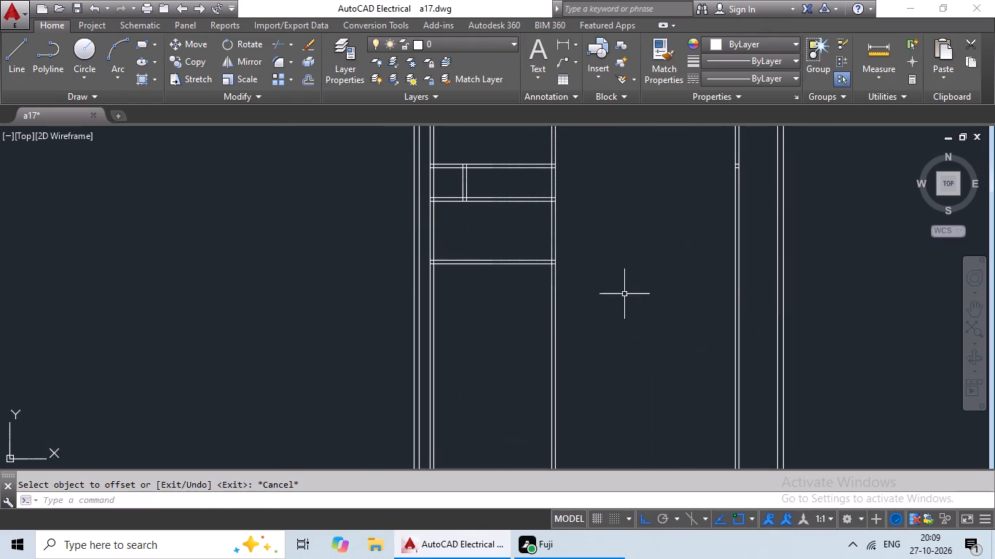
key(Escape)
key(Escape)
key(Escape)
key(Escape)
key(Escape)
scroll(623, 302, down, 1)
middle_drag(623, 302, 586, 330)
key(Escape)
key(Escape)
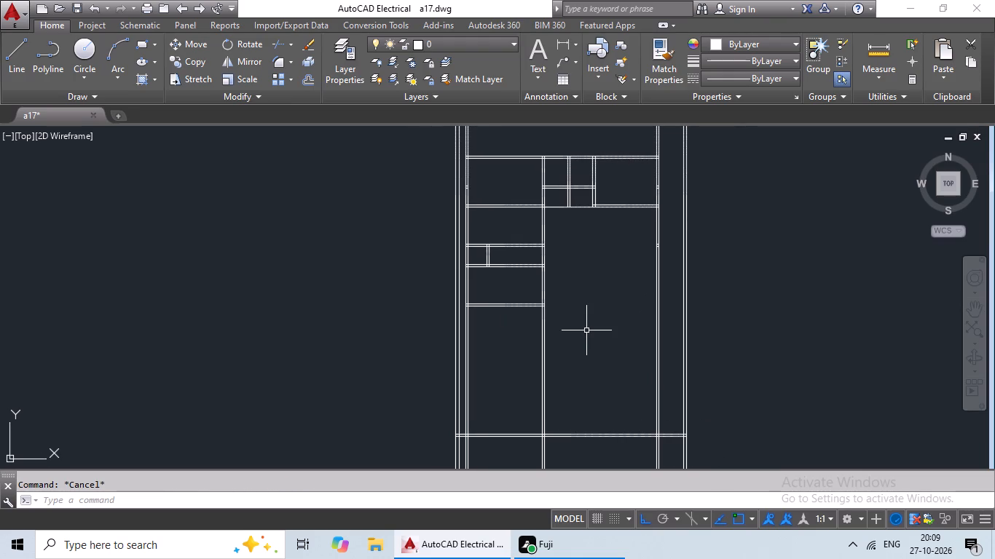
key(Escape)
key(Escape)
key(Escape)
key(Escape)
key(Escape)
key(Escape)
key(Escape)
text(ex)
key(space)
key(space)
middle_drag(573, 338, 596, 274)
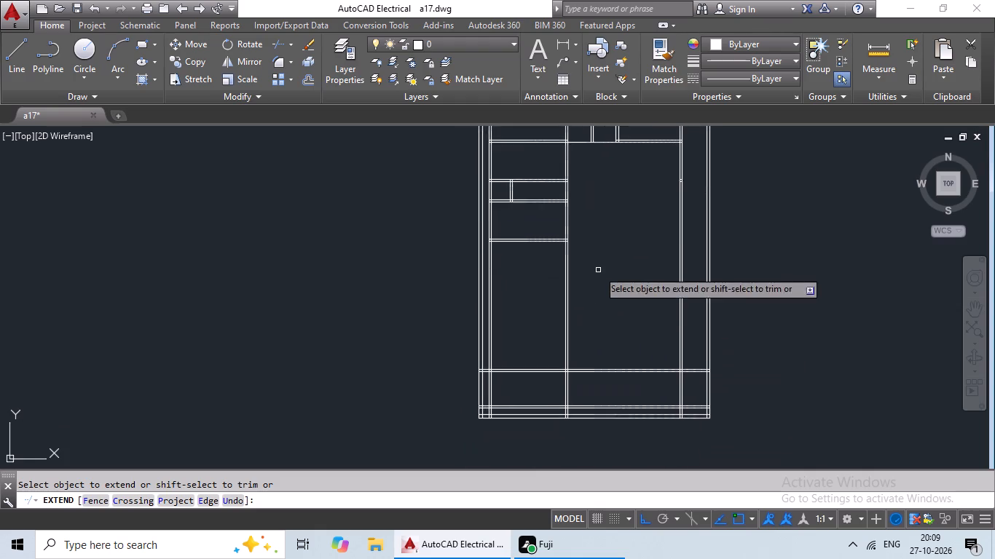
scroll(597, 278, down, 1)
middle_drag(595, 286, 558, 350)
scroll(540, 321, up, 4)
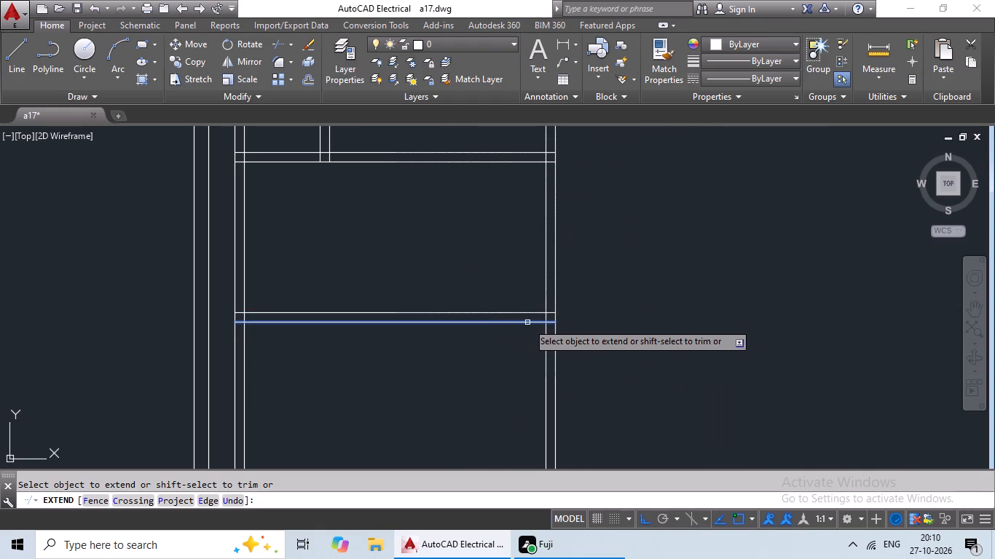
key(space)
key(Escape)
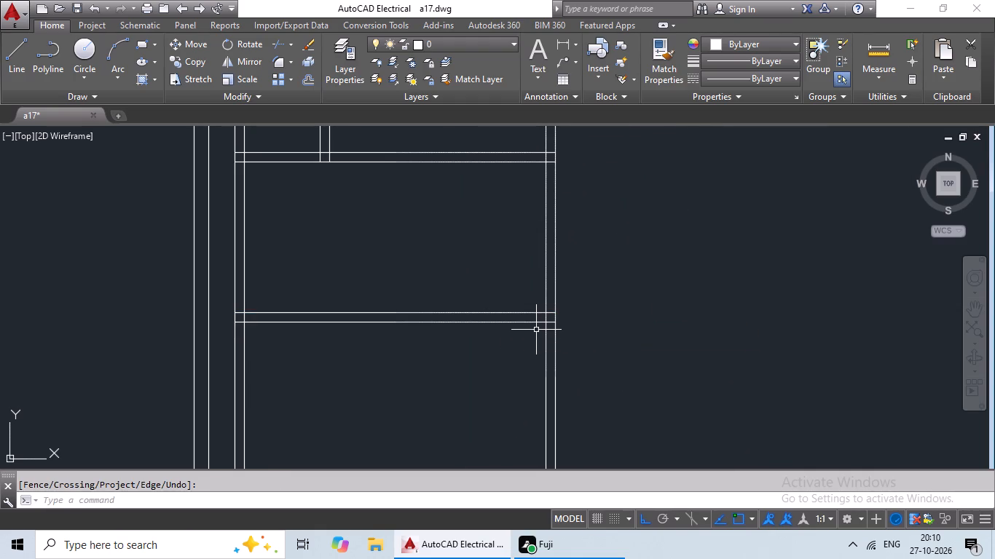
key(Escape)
Extend both lines of the lowest short horizontal partition across the plan to the outer line of the right-hand vertical partition.
text(ex)
key(space)
key(space)
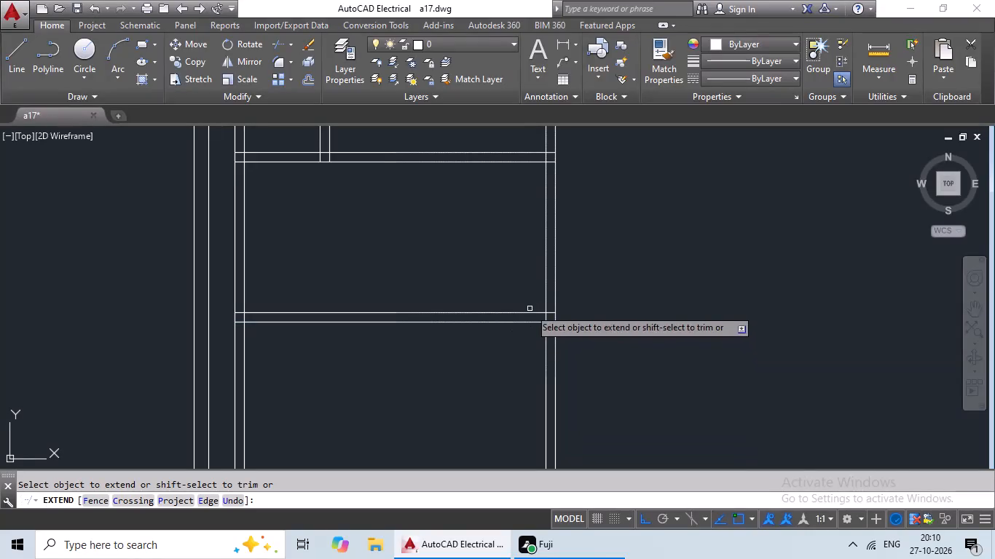
click(514, 312)
scroll(620, 312, down, 3)
middle_drag(654, 320, 652, 320)
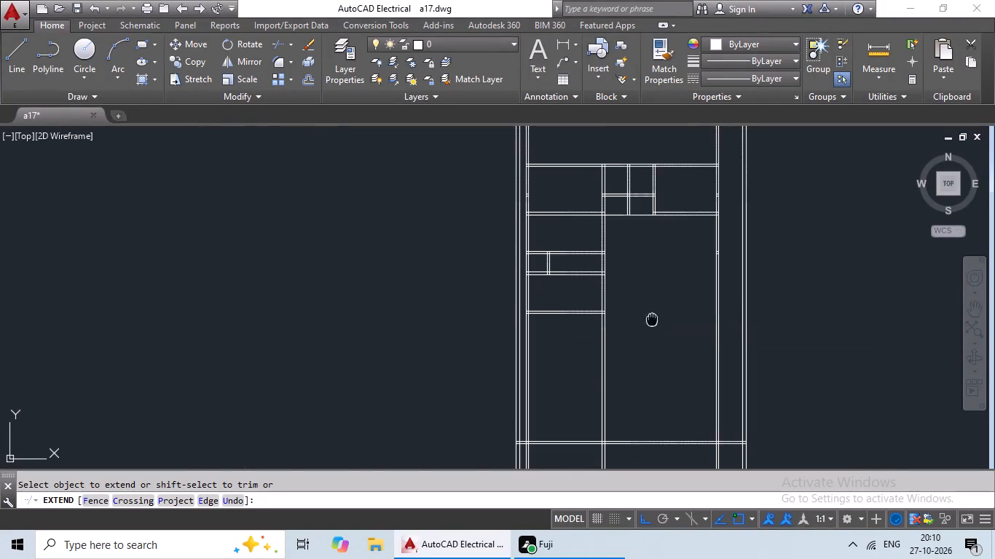
middle_drag(652, 320, 409, 325)
scroll(457, 316, up, 2)
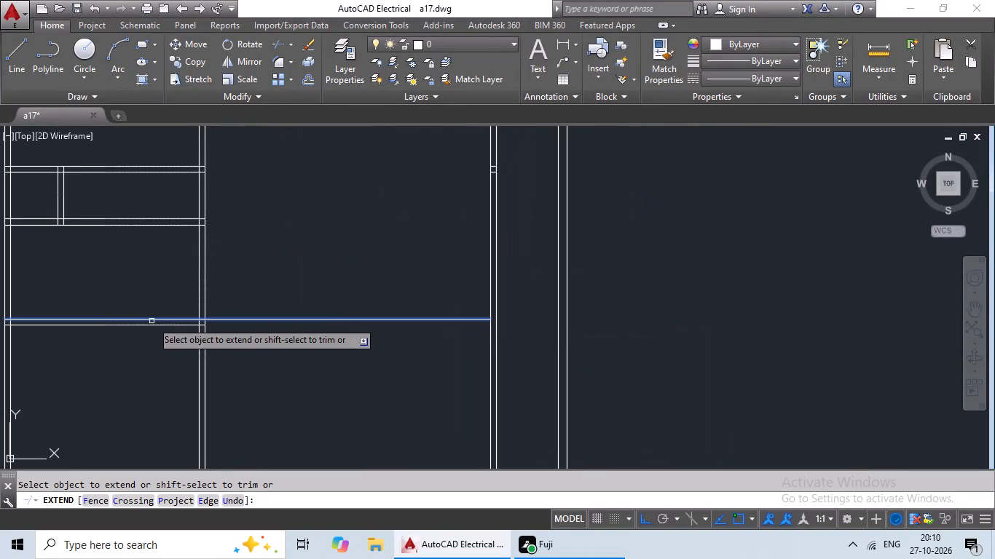
click(152, 321)
click(161, 325)
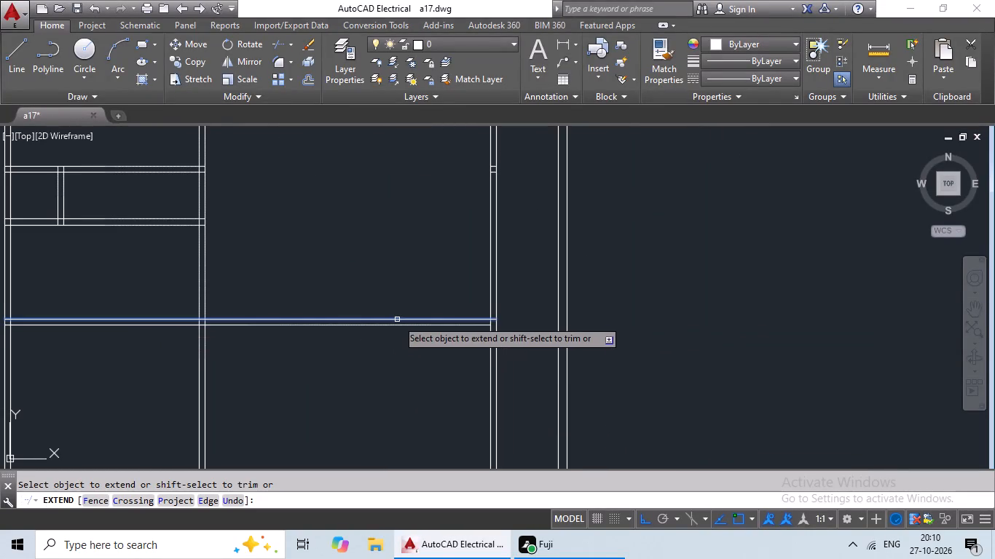
click(397, 319)
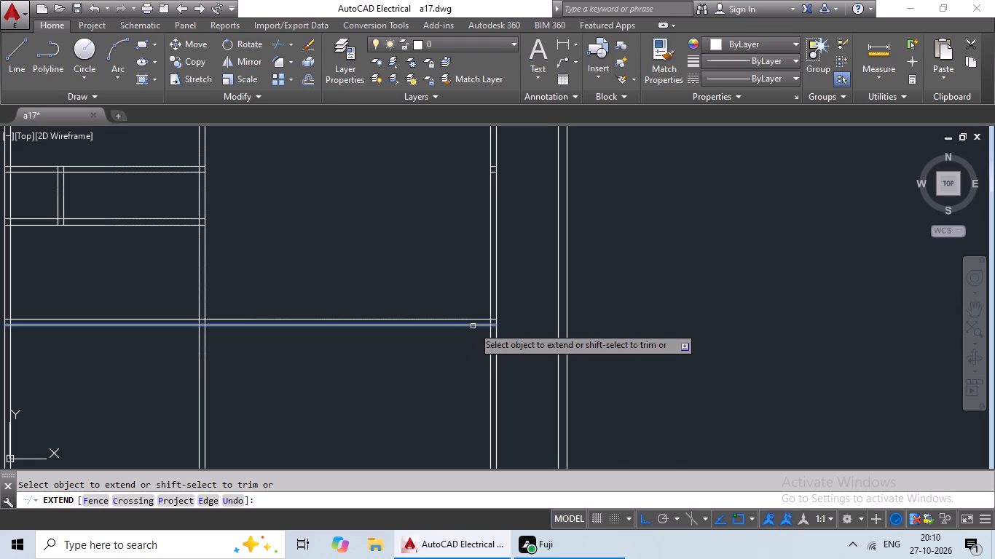
click(473, 326)
middle_drag(455, 362, 517, 350)
scroll(516, 350, down, 1)
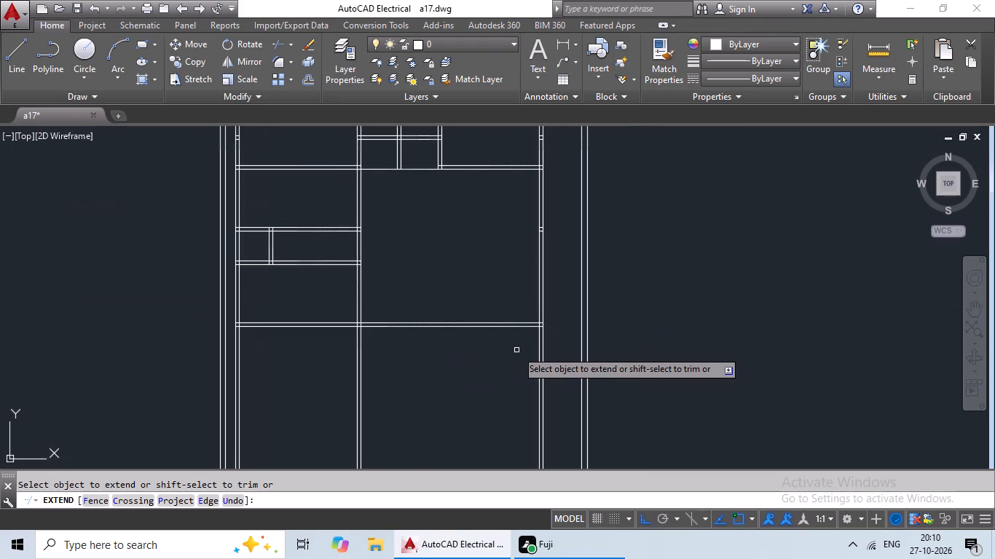
Examine the overall plan layout and the undivided lower area below the extended horizontal partition.
scroll(516, 350, down, 1)
middle_drag(507, 350, 519, 323)
middle_drag(490, 342, 514, 306)
scroll(511, 309, down, 1)
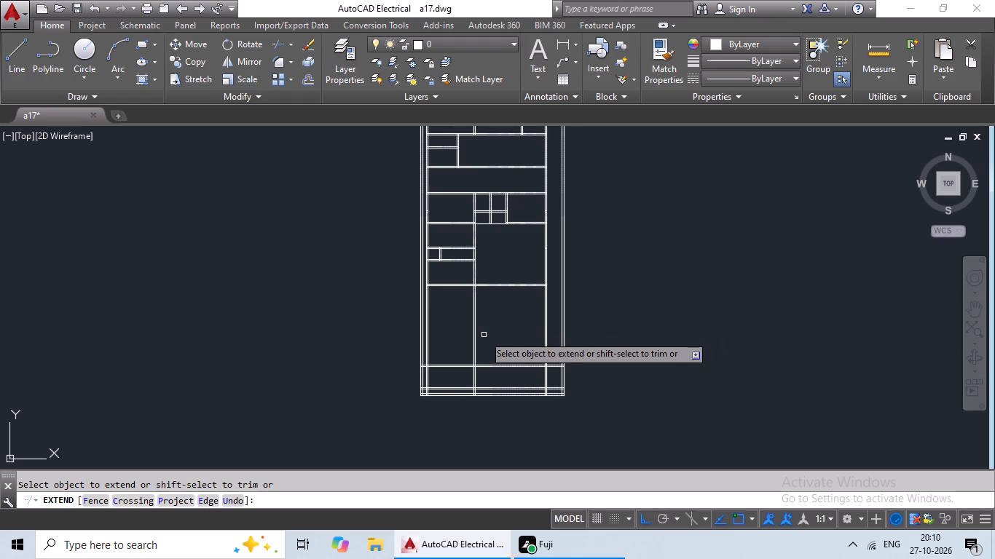
scroll(484, 335, up, 1)
scroll(483, 336, down, 3)
middle_drag(482, 337, 458, 385)
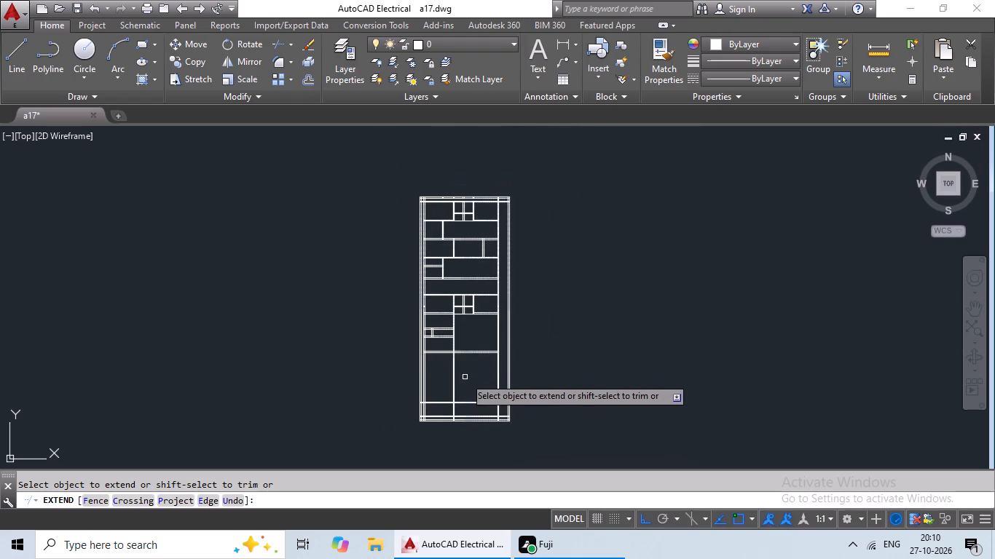
scroll(470, 371, up, 2)
scroll(493, 368, down, 1)
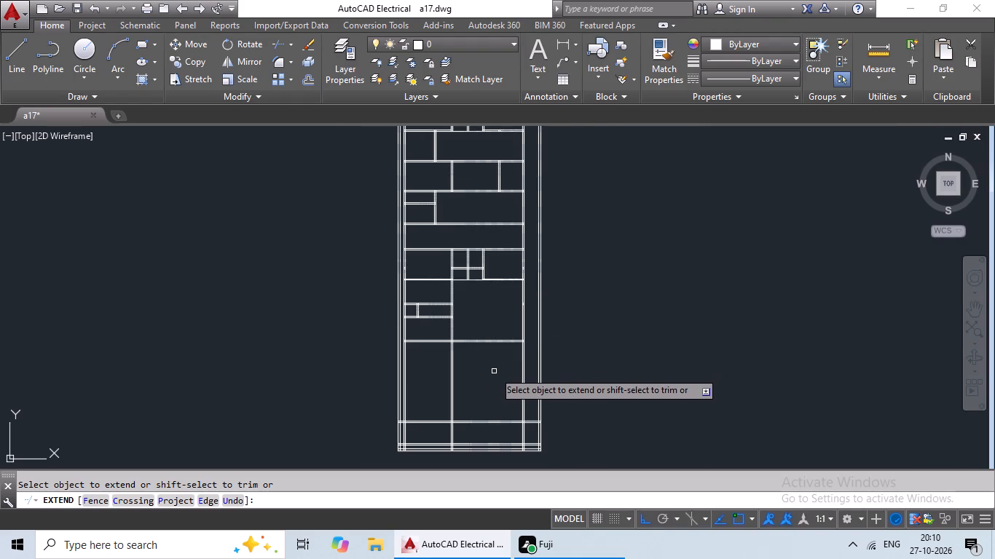
middle_click(497, 376)
middle_drag(498, 375, 518, 352)
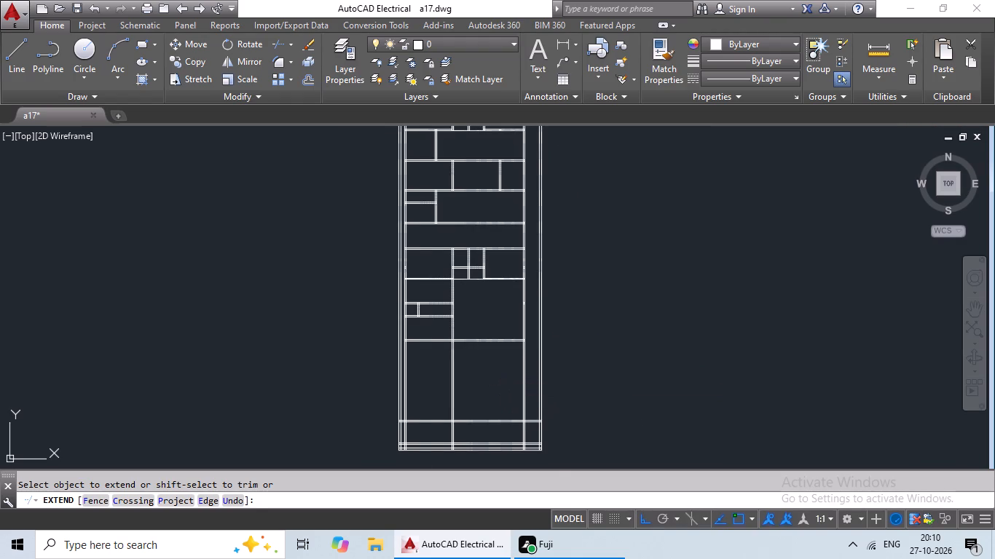
scroll(492, 389, up, 2)
scroll(494, 389, down, 1)
middle_drag(494, 389, 511, 319)
key(Escape)
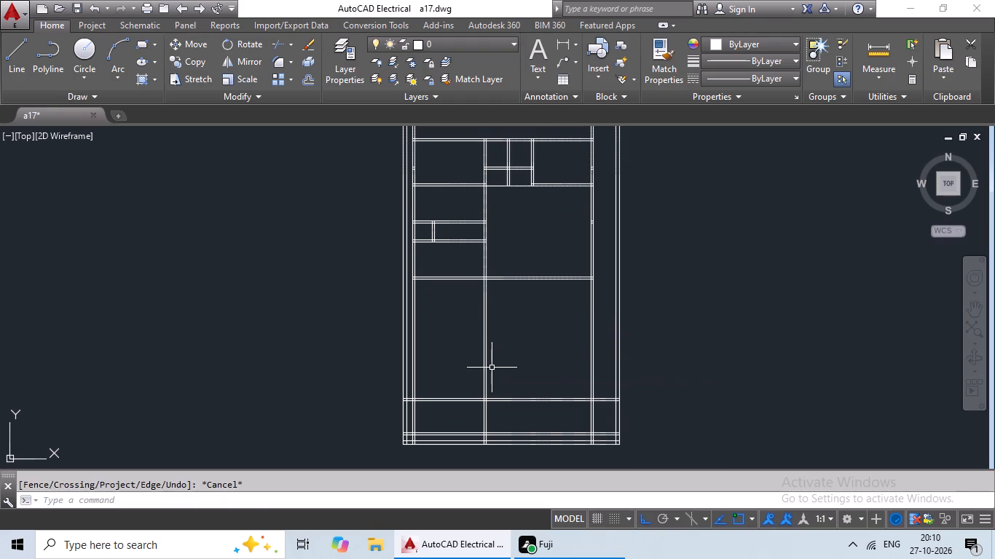
key(Escape)
key(Escape)
key(Escape)
key(Escape)
key(Escape)
key(Escape)
key(Escape)
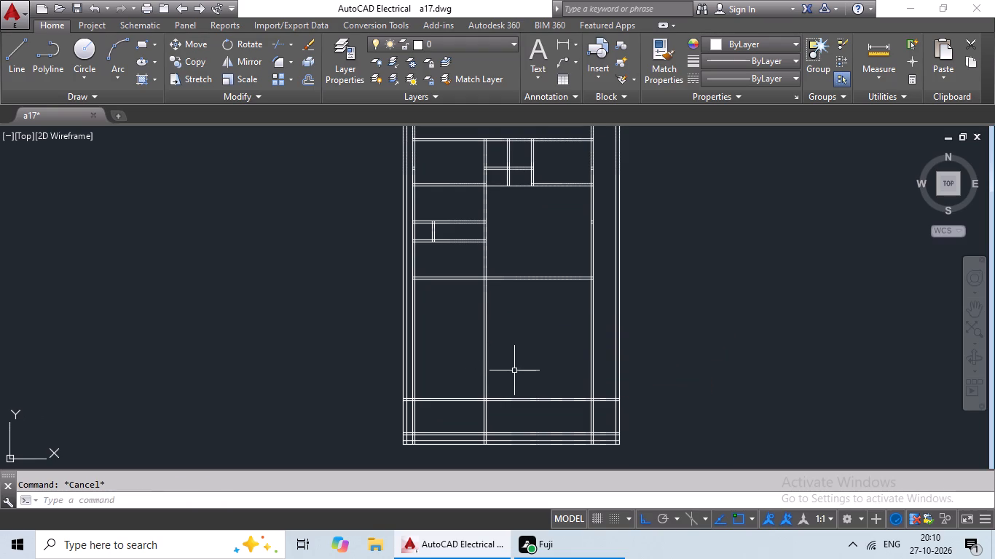
key(Escape)
key(Escape)
Delete both lines of the extended horizontal partition above the bottom wall.
drag(540, 366, 508, 414)
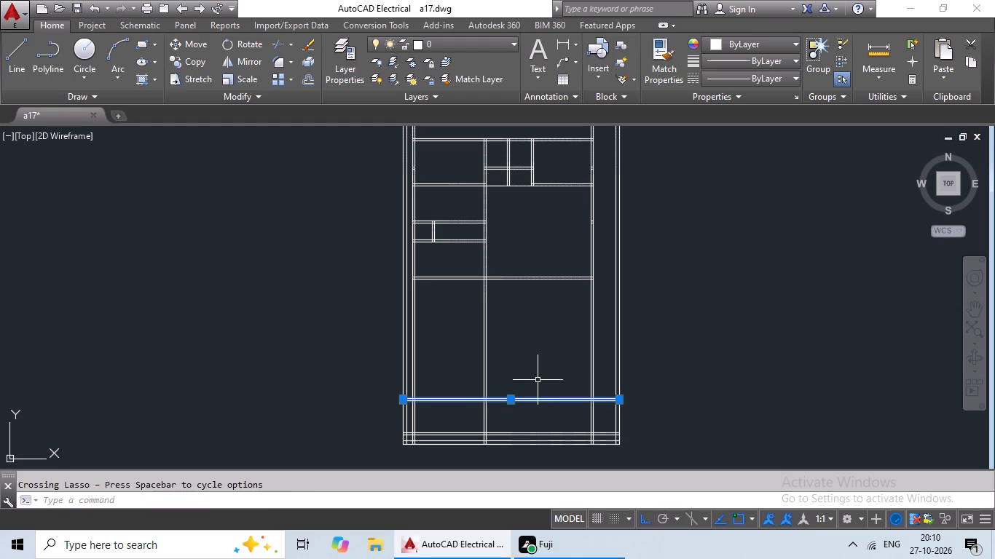
key(Delete)
key(Escape)
key(Escape)
Offset the bottom line of the lowest remaining full-width horizontal partition 24'6" downward.
key(o)
key(Return)
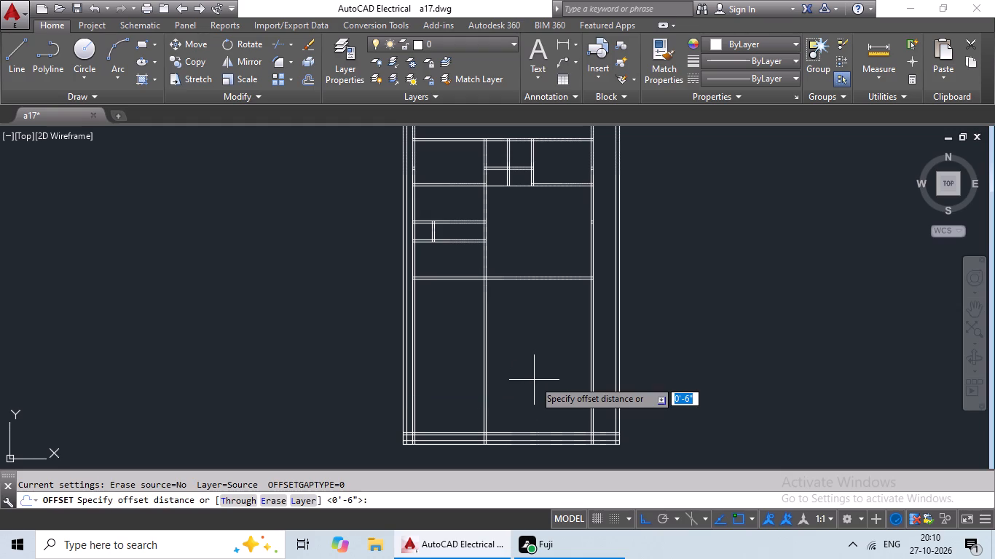
text(24'6)
key(shift+quotedbl)
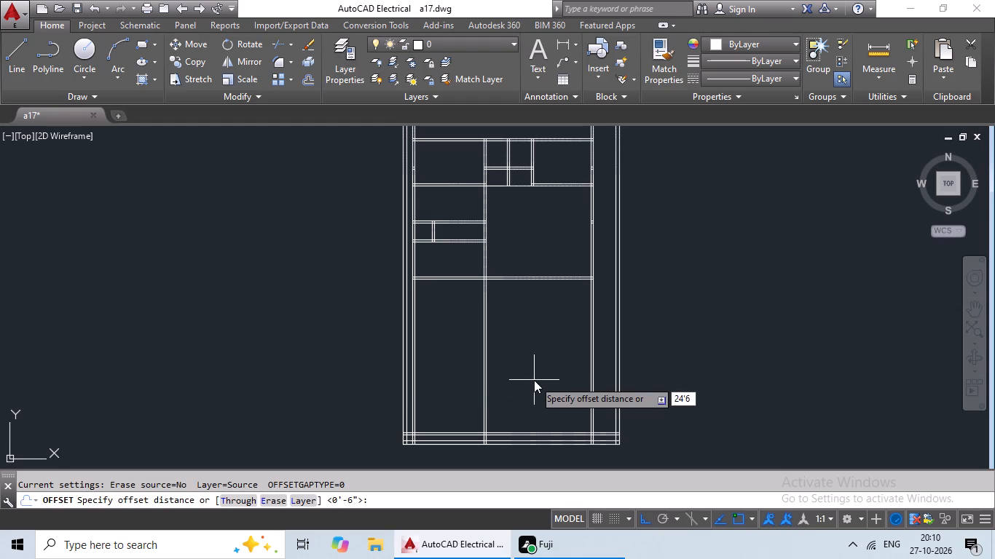
key(Return)
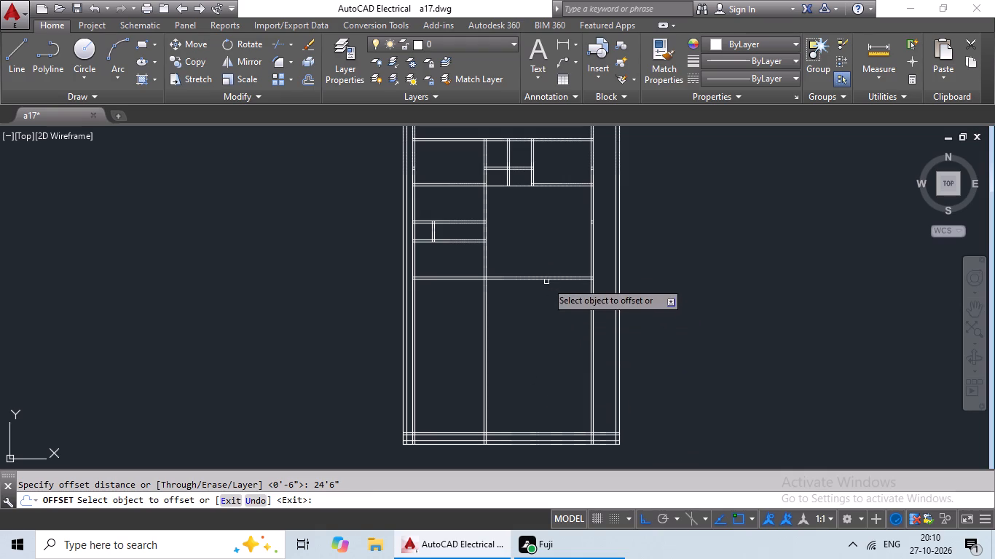
scroll(551, 271, up, 3)
click(533, 300)
click(532, 339)
scroll(555, 325, down, 3)
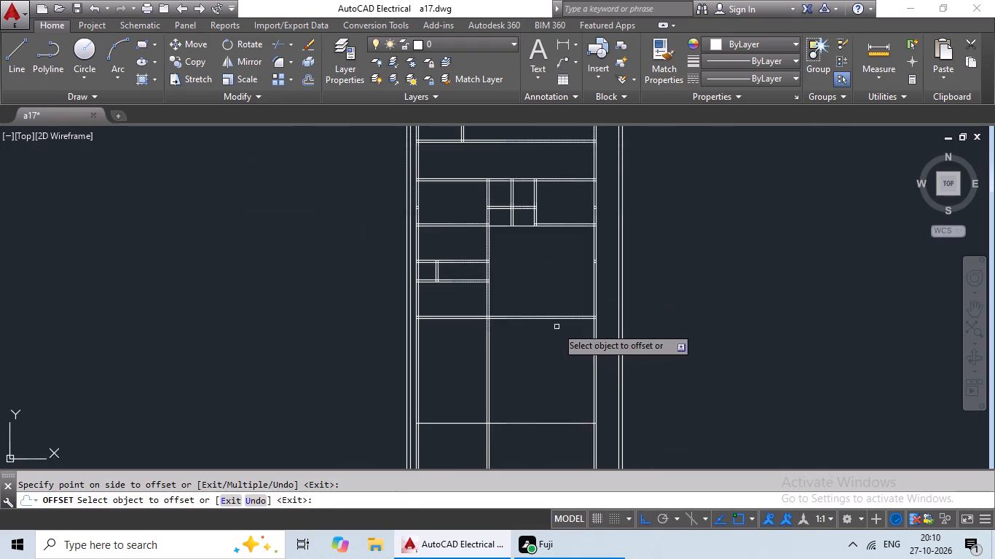
middle_drag(557, 344, 596, 245)
middle_drag(583, 302, 585, 296)
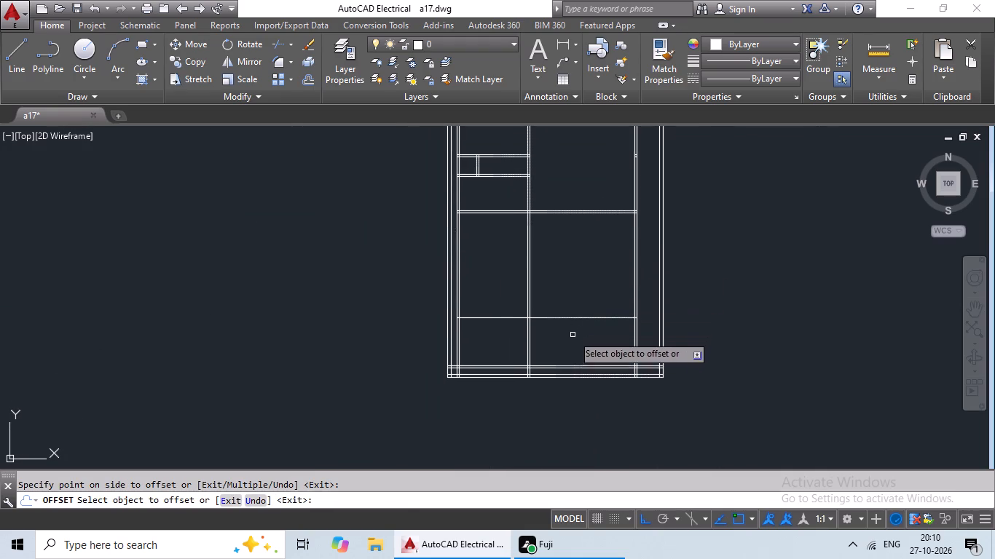
key(Escape)
key(Escape)
Offset the new horizontal line 6" downward to form the partition's thickness.
key(o)
key(Return)
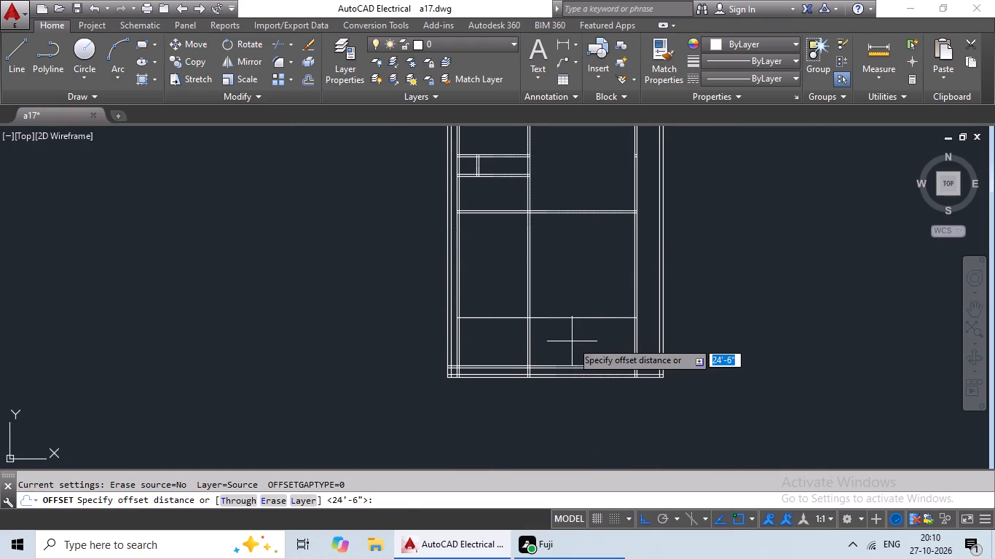
key(6)
key(shift+quotedbl)
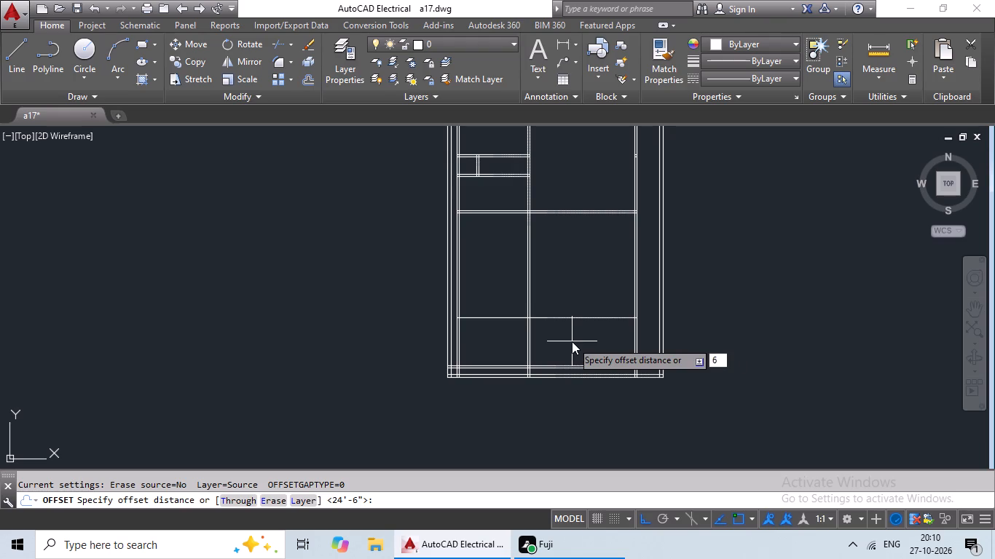
key(Return)
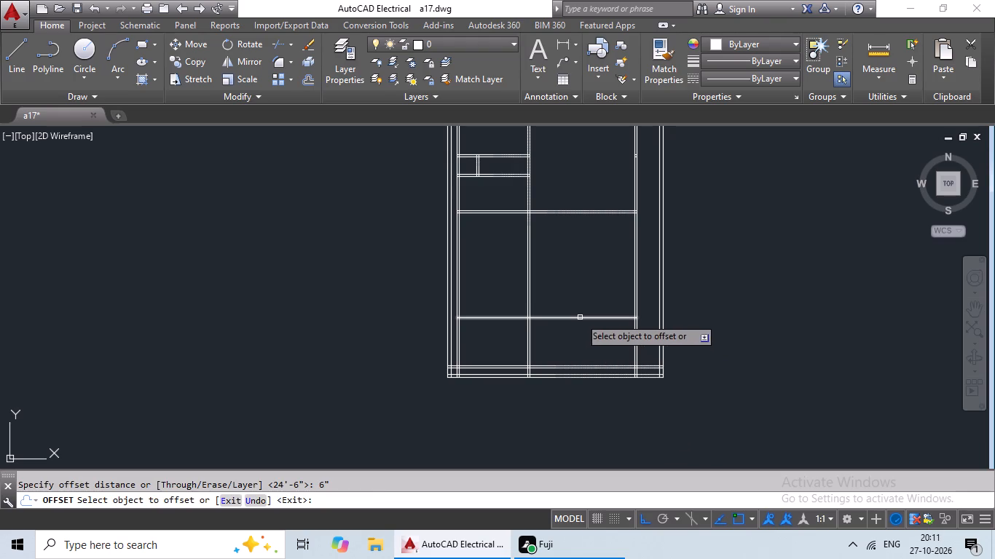
click(580, 317)
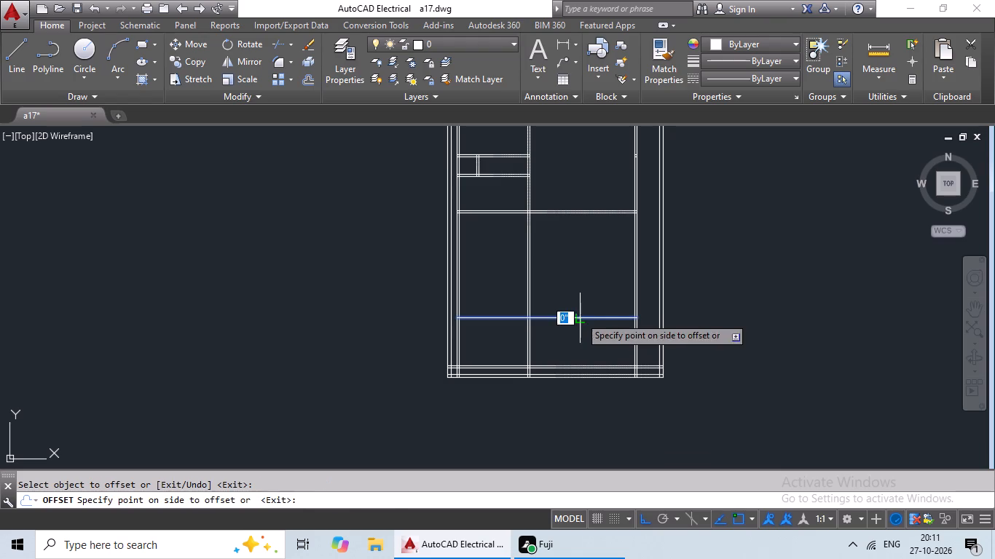
click(575, 328)
scroll(581, 354, up, 2)
middle_drag(589, 346, 621, 337)
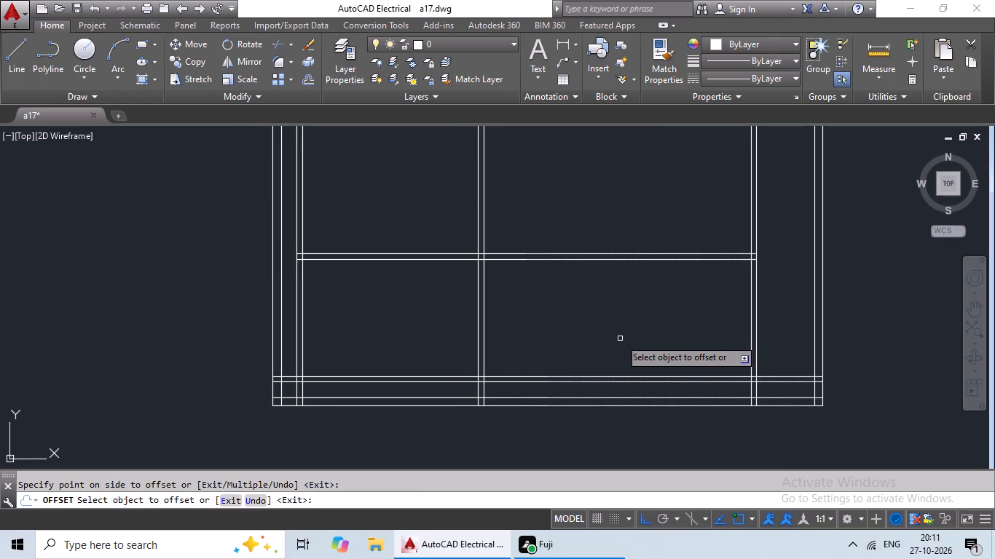
key(Escape)
key(Escape)
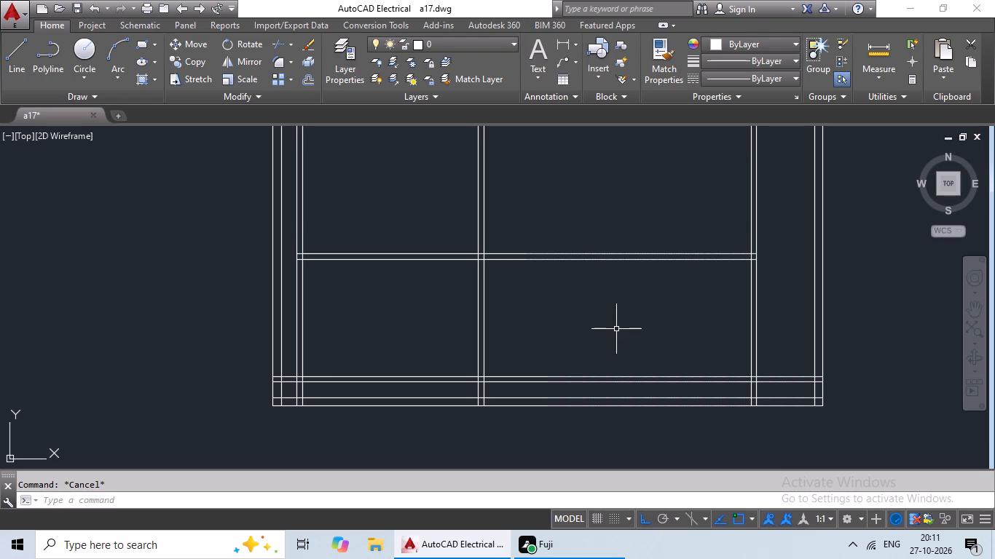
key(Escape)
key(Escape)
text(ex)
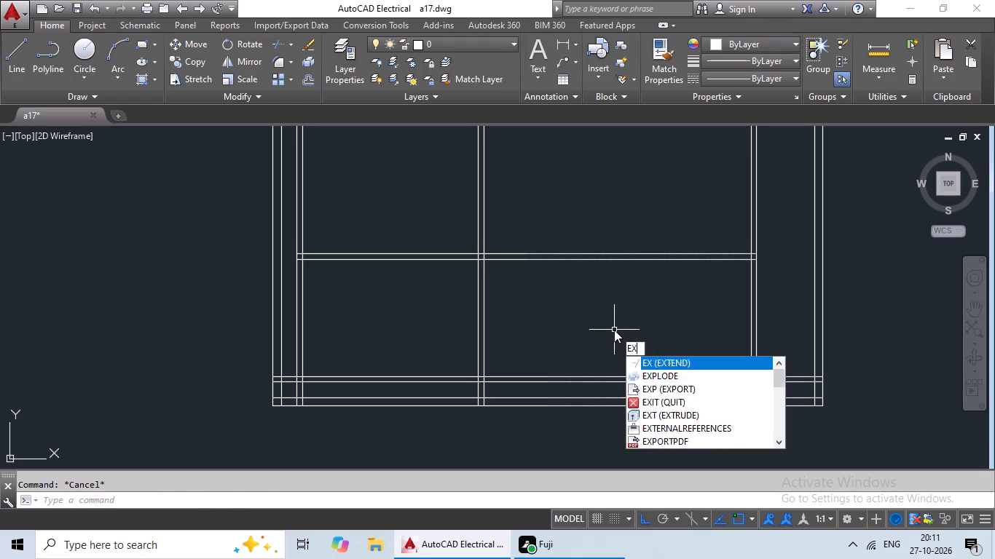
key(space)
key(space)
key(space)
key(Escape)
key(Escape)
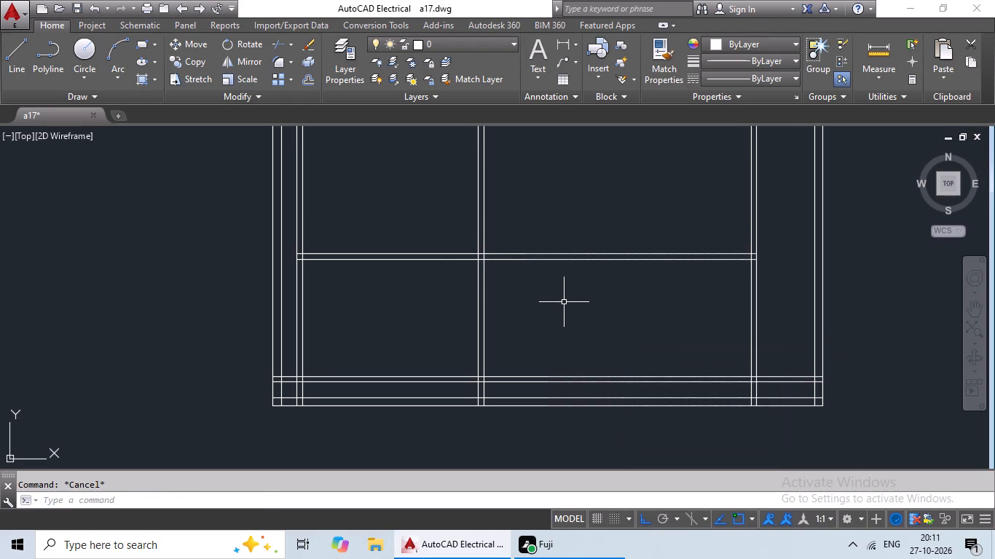
Extend both lines of the new horizontal partition to the left wall's inner line and the right wall's outer line.
text(ex)
key(space)
key(space)
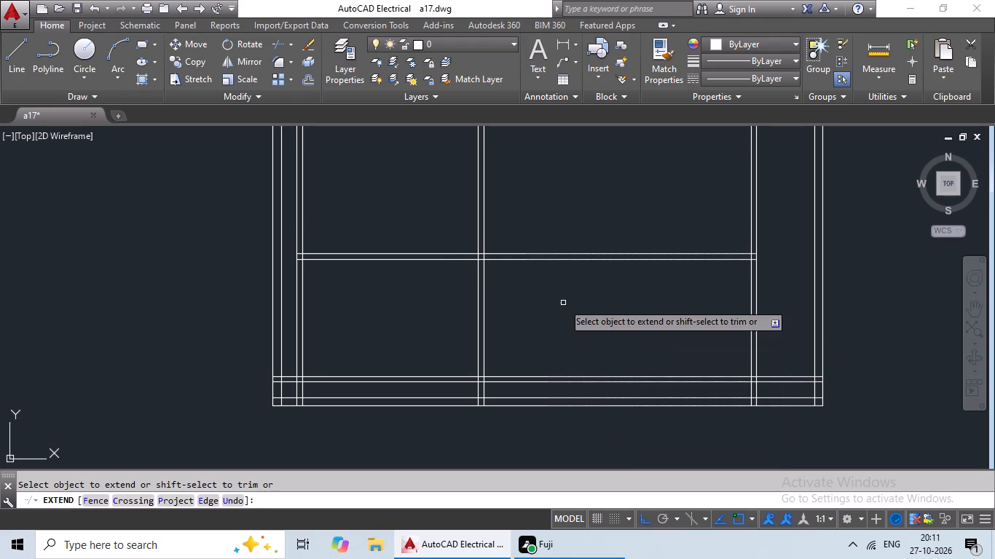
click(329, 254)
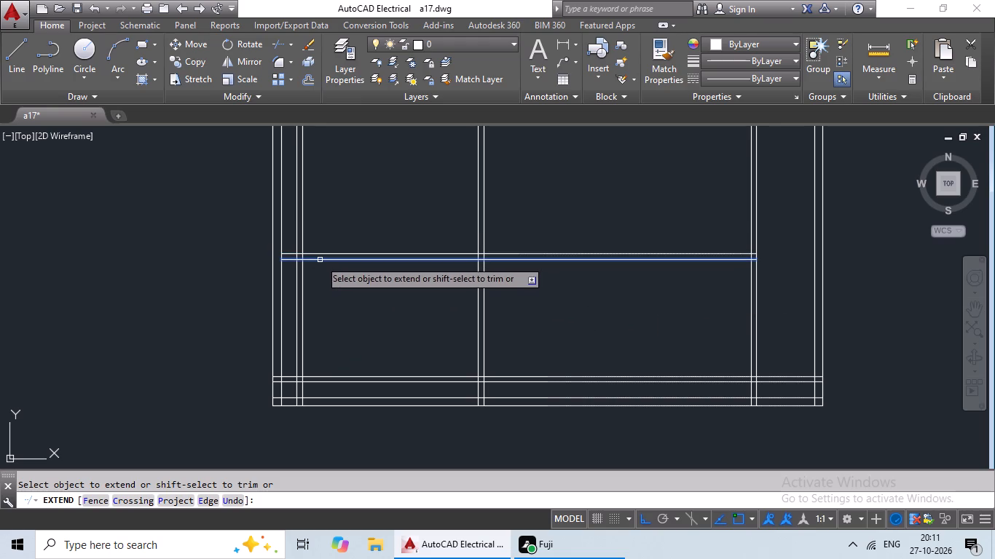
click(320, 260)
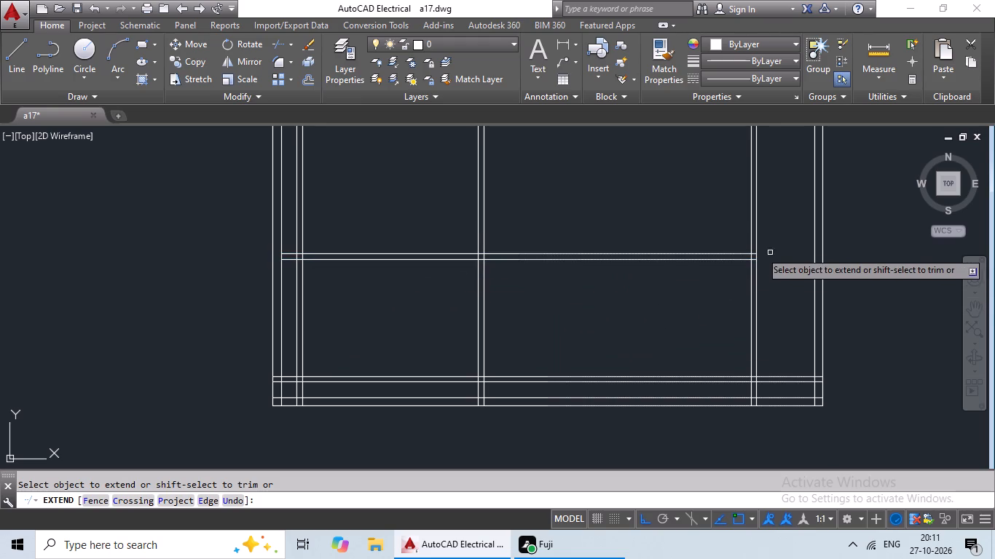
click(731, 254)
click(739, 261)
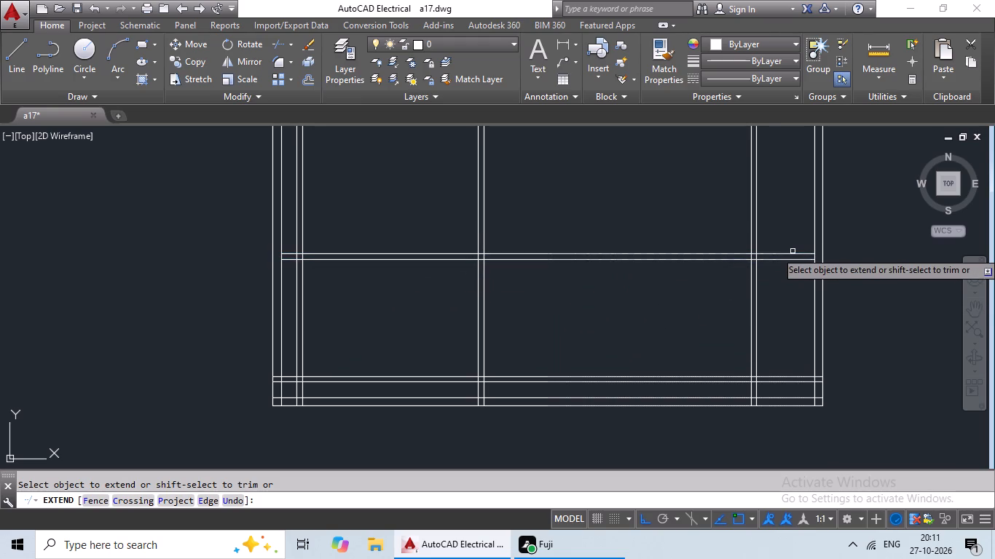
click(803, 255)
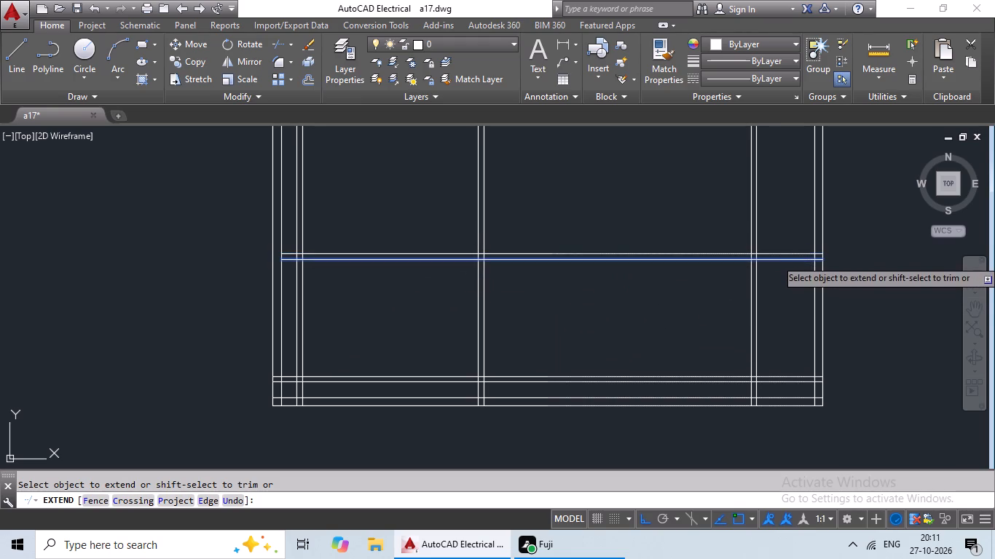
click(803, 259)
scroll(712, 229, down, 2)
middle_drag(693, 212, 671, 248)
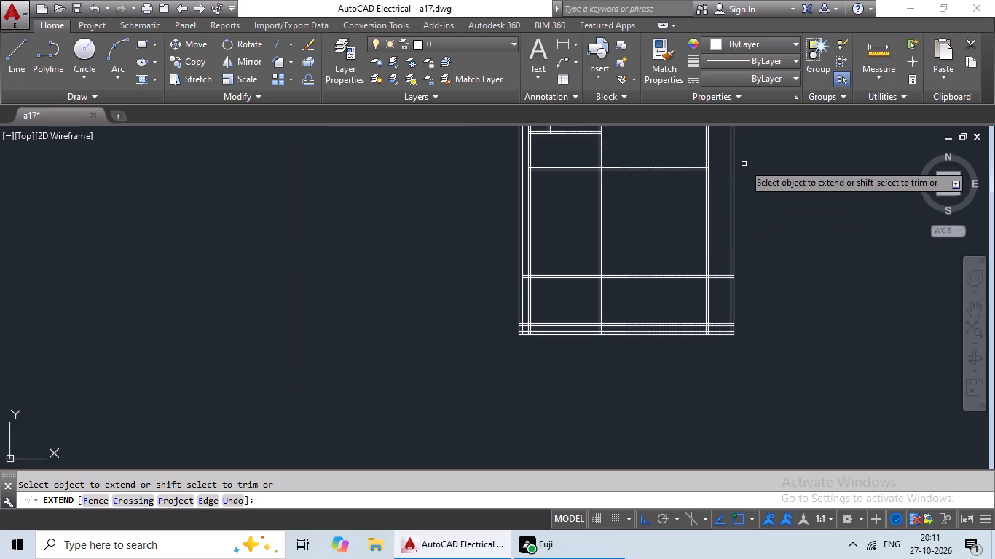
scroll(656, 293, up, 2)
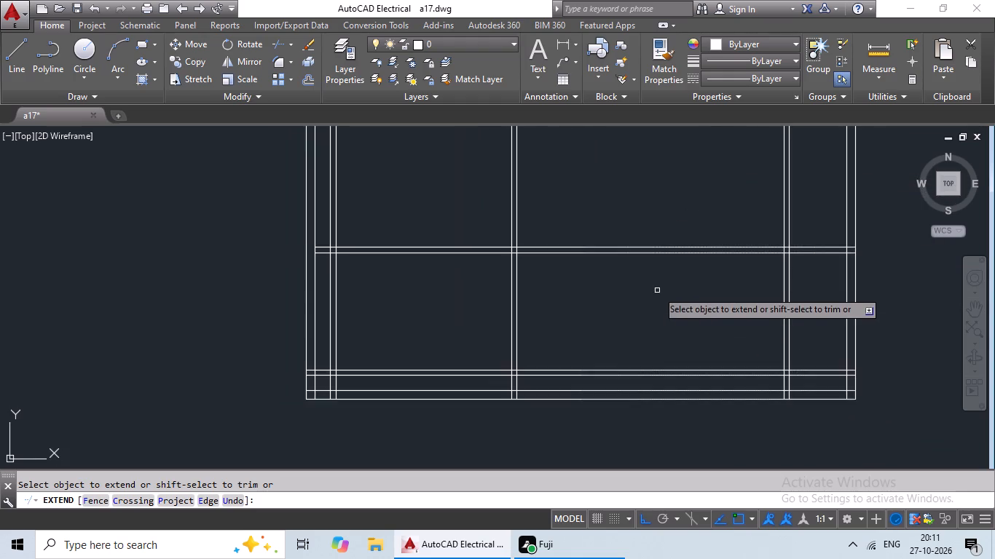
middle_drag(658, 284, 680, 243)
key(Escape)
key(Escape)
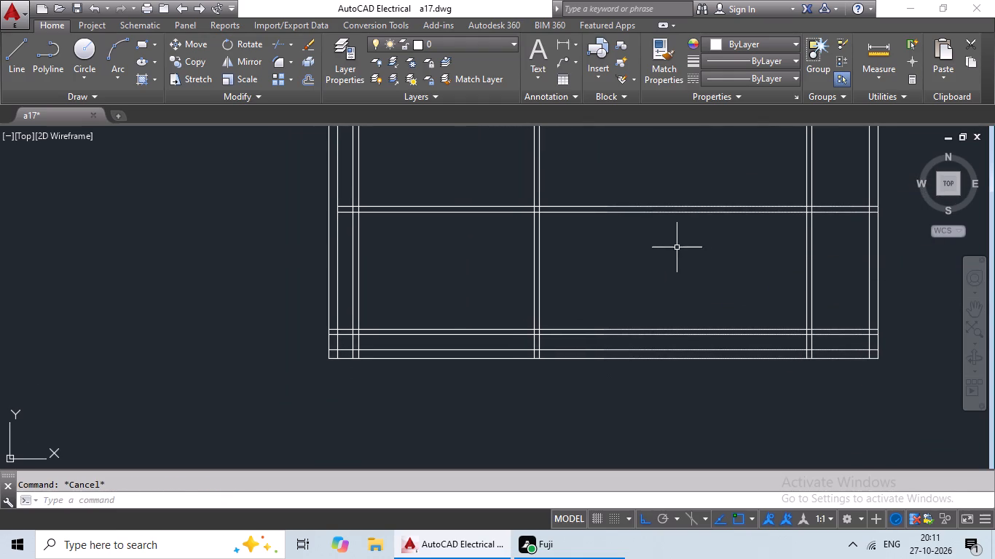
key(Escape)
key(Escape)
key(Escape)
key(Escape)
Offset the bottom line of the extended horizontal partition 1'5" downward.
key(o)
key(Return)
key(1)
text('5")
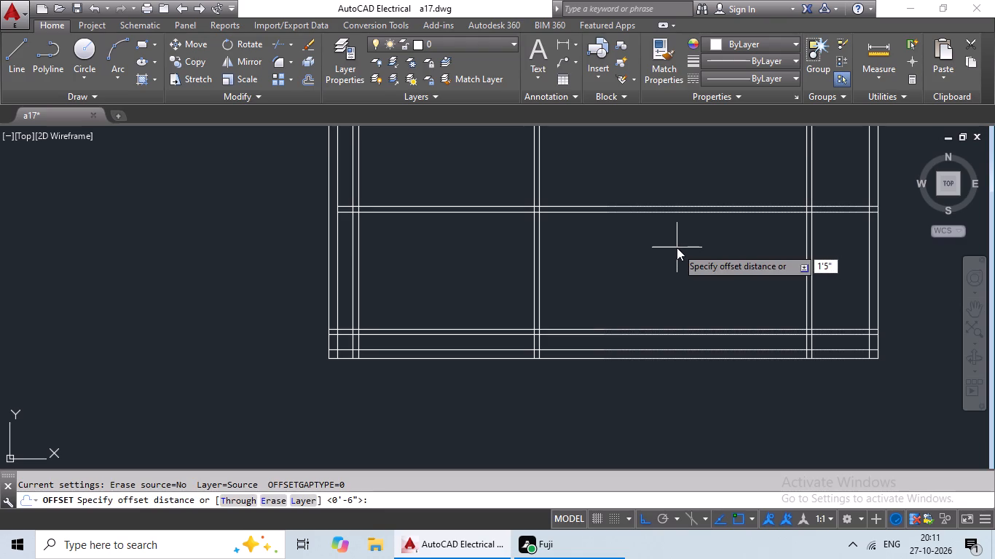
key(Return)
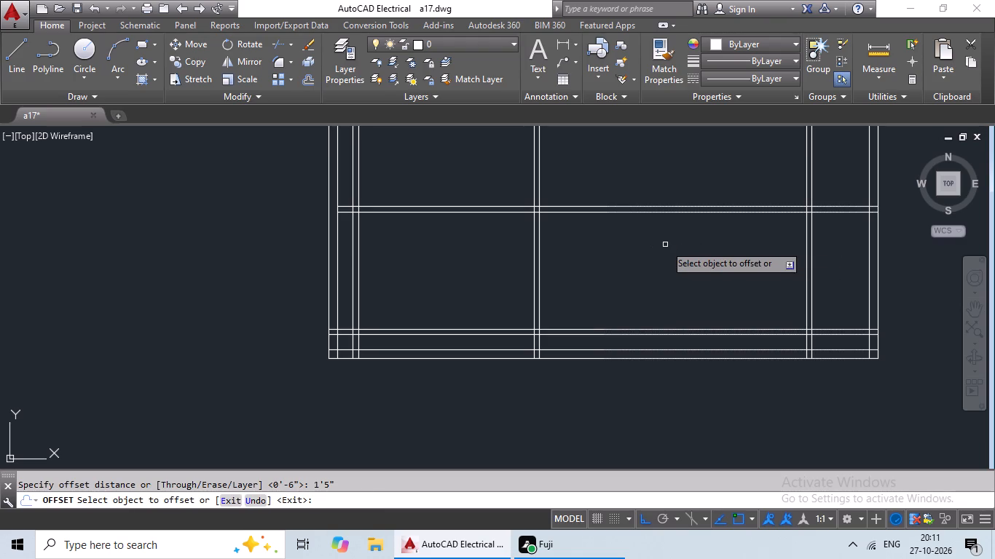
click(686, 213)
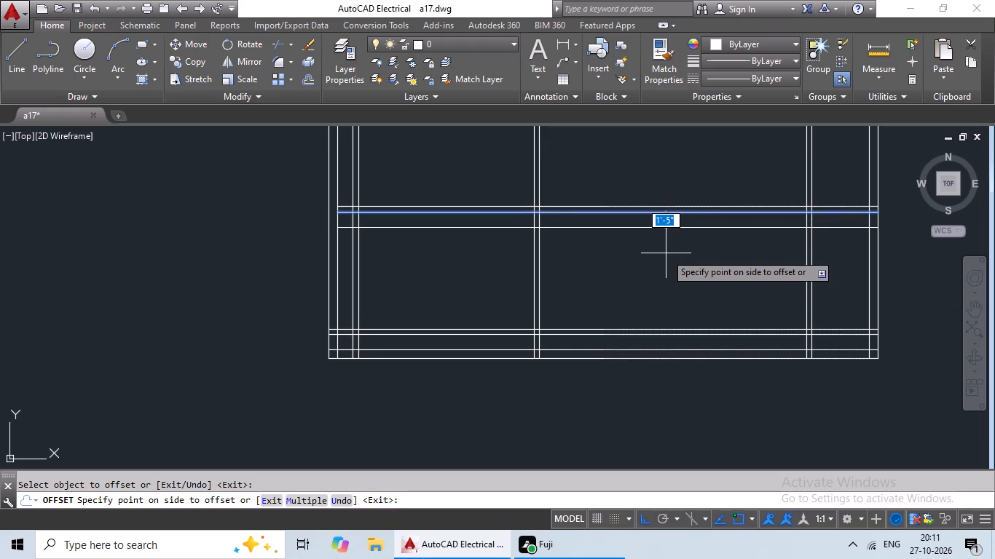
click(666, 253)
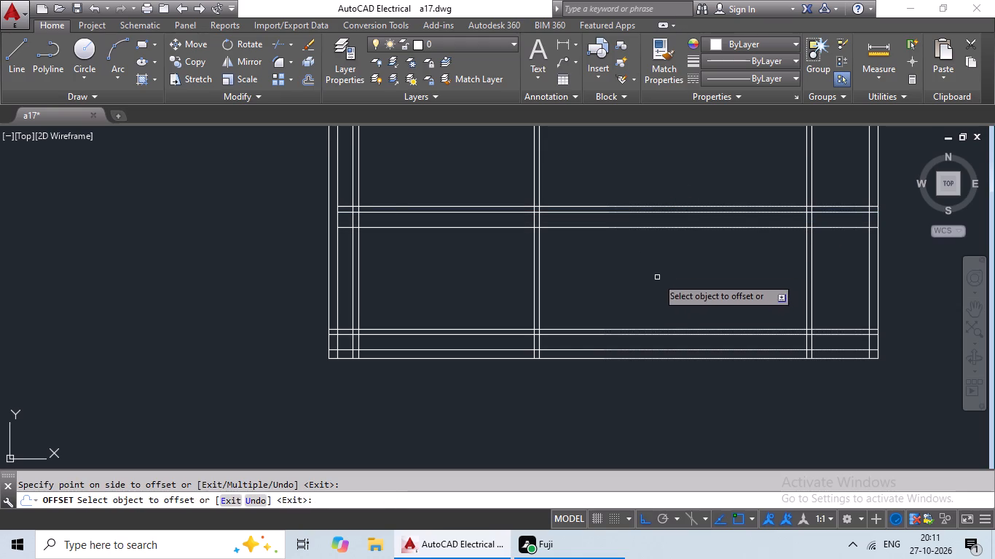
key(Escape)
key(Escape)
key(Escape)
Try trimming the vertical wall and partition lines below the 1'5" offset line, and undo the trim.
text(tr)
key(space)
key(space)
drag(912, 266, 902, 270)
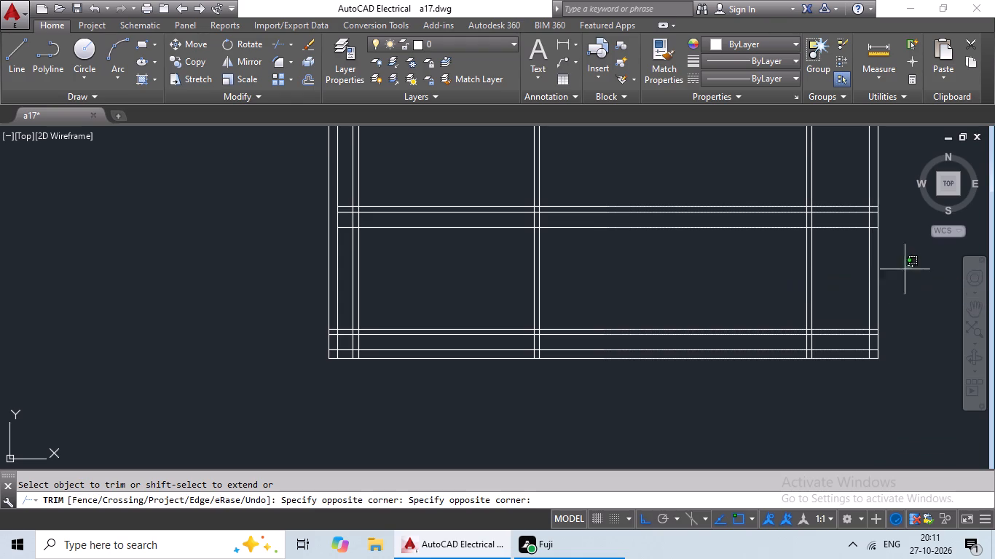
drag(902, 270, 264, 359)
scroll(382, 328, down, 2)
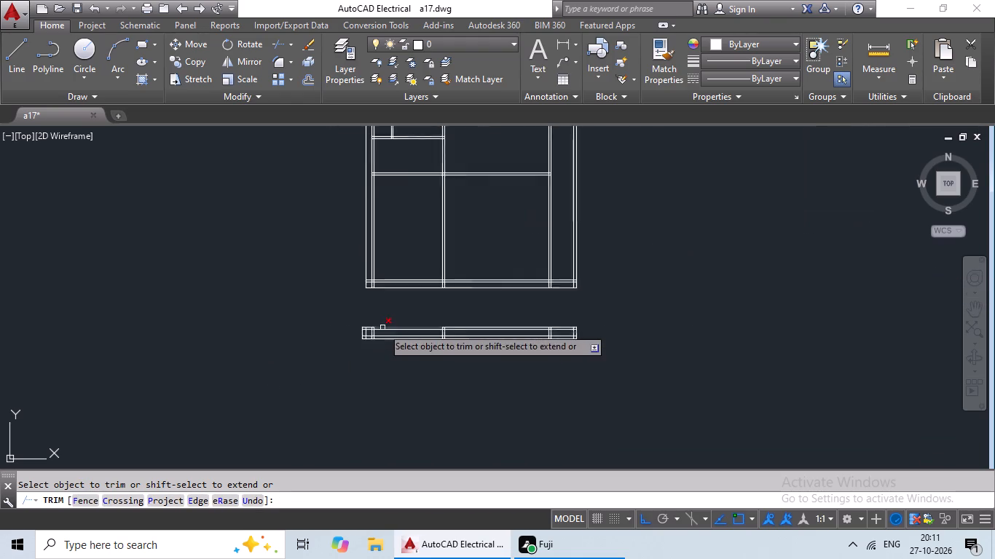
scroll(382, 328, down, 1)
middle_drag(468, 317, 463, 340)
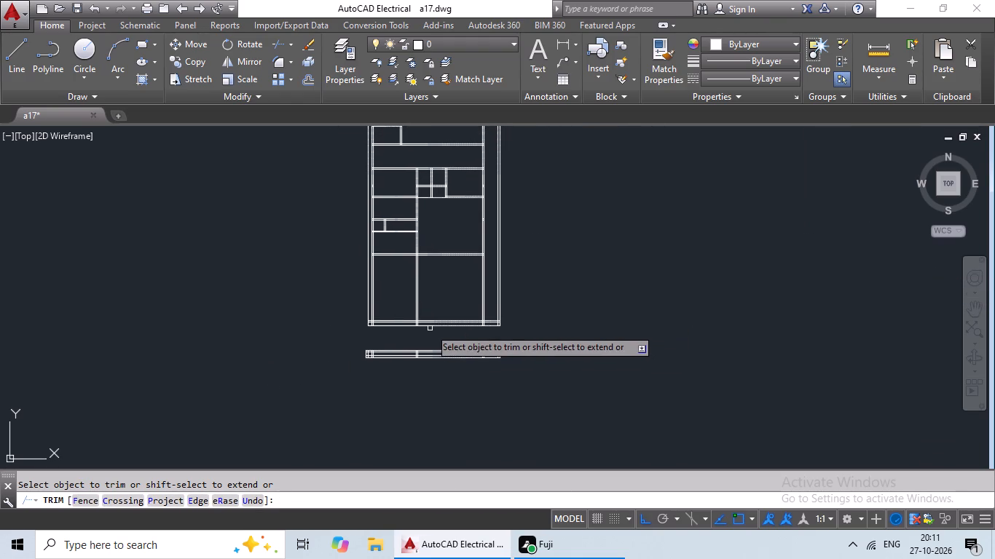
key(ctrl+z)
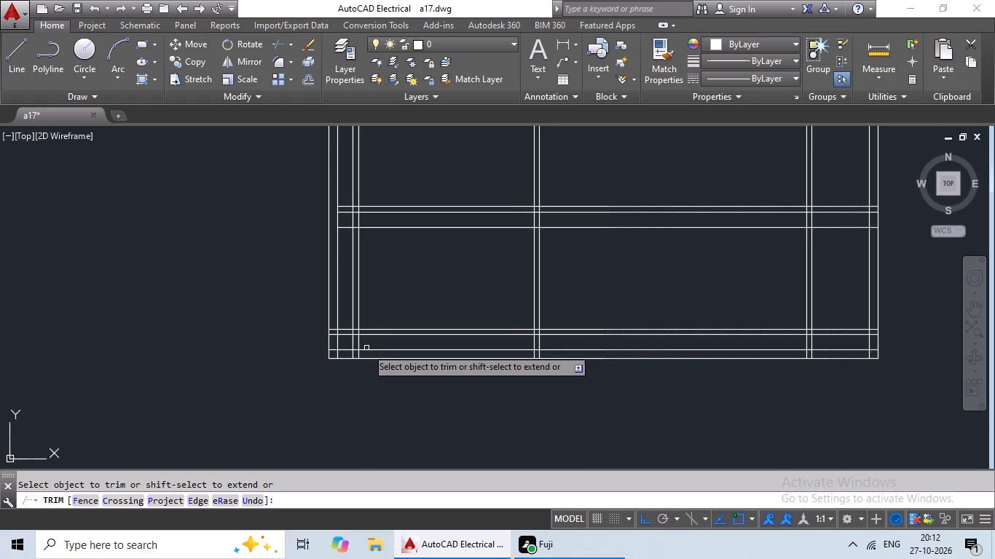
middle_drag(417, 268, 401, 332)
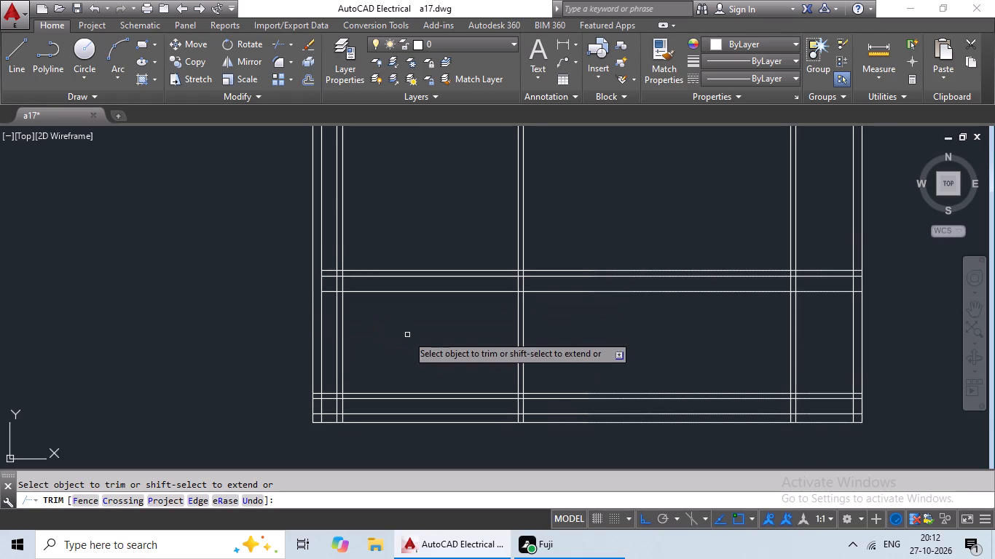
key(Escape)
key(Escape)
Extend both lines of the horizontal partition and the 1'5" offset line to the left wall's outer line.
key(e)
text(x)
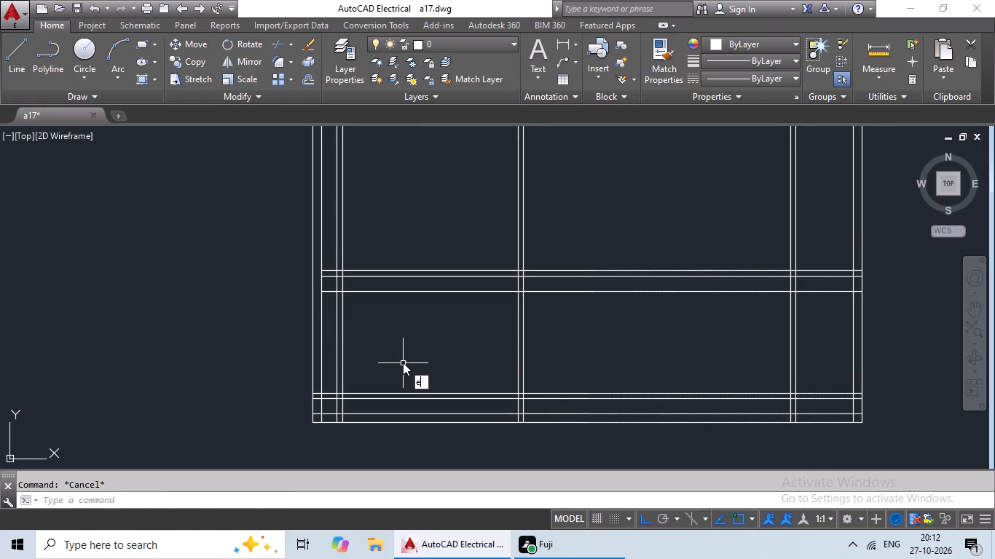
key(space)
key(space)
click(363, 271)
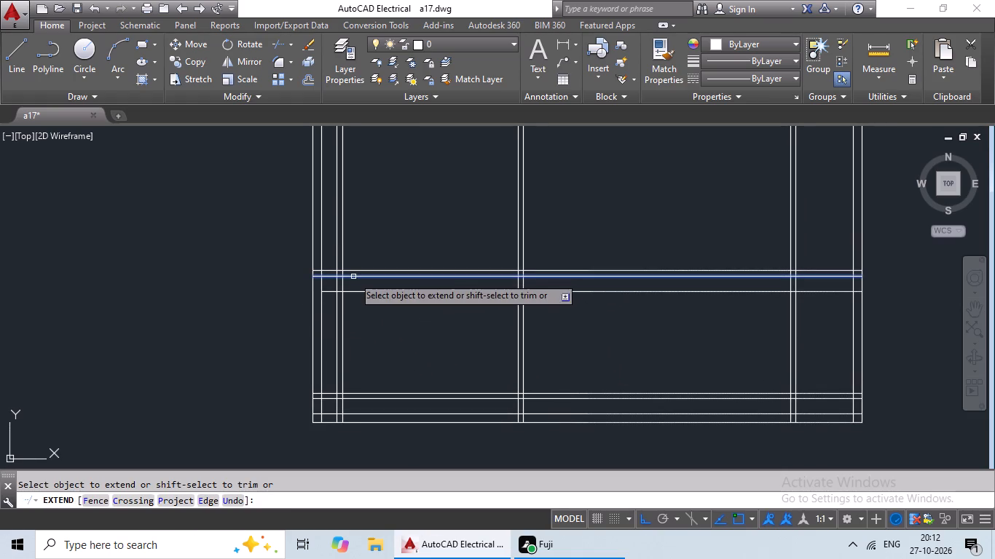
click(353, 277)
click(346, 294)
key(Escape)
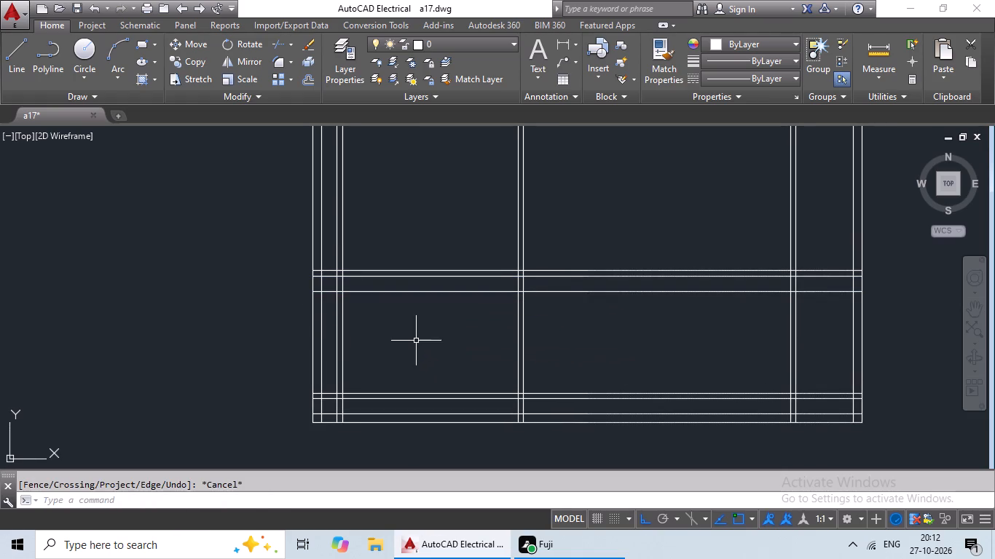
key(Escape)
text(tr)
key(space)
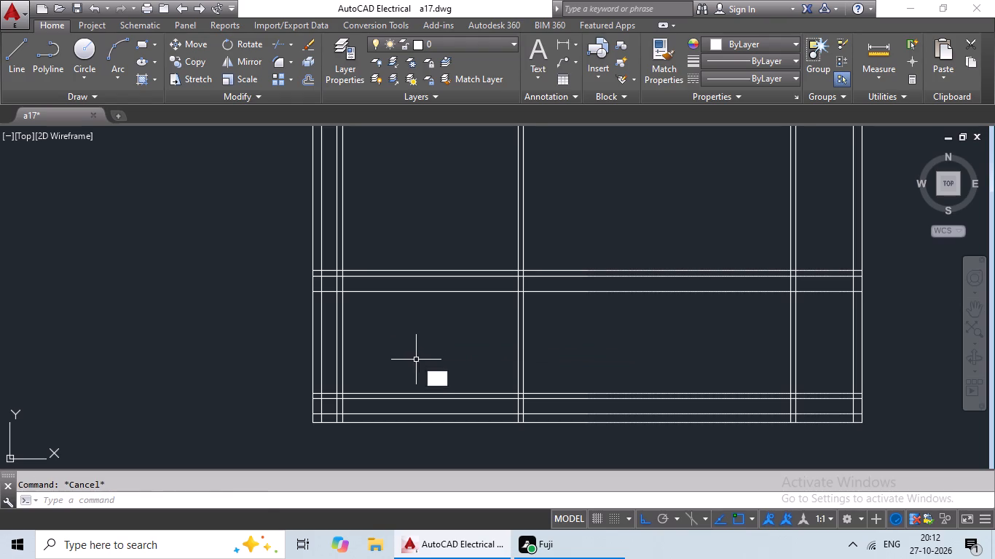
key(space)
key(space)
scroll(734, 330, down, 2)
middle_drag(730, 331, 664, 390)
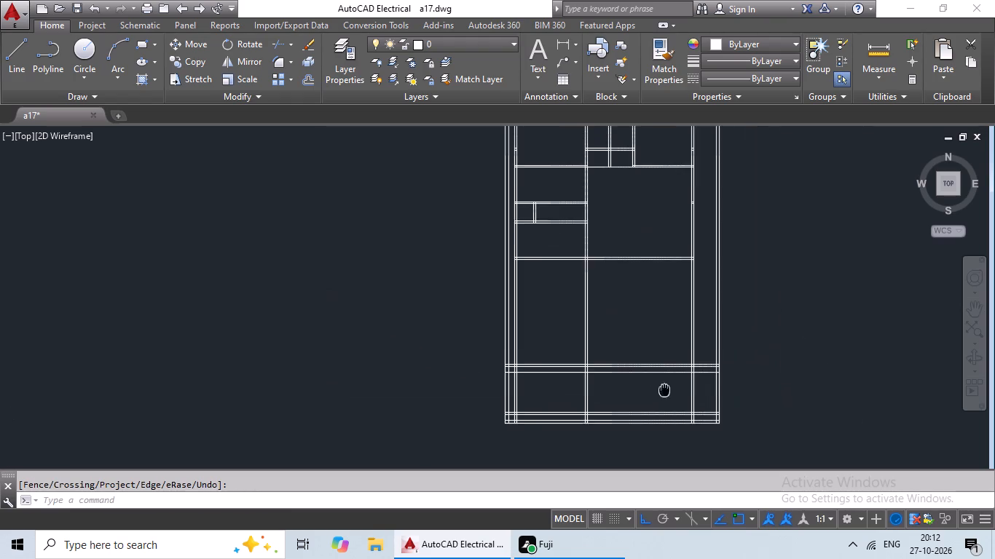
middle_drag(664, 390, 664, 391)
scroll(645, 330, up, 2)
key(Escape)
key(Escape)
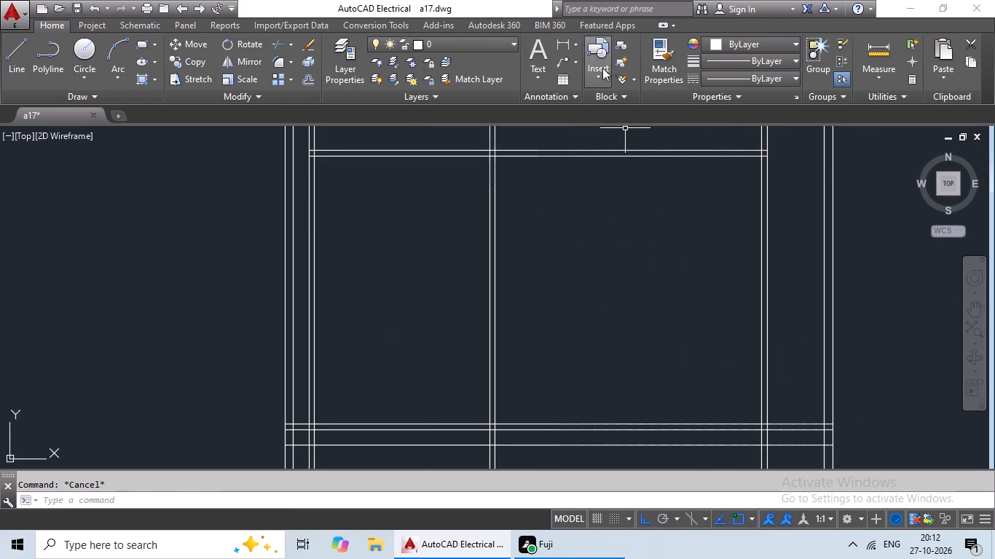
Measure the clear width between the left and right vertical partitions in the plan's lower part, without placing a dimension.
click(563, 50)
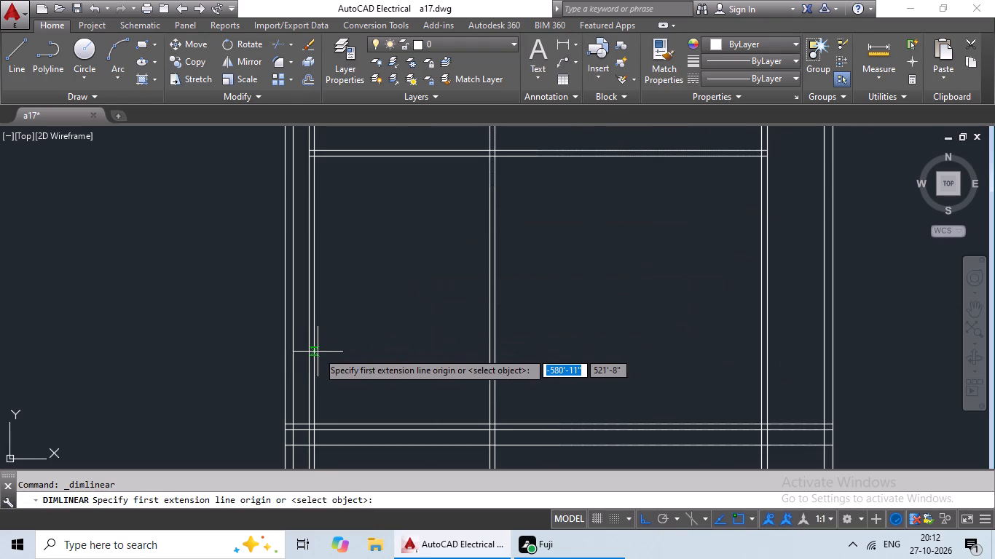
scroll(315, 353, up, 1)
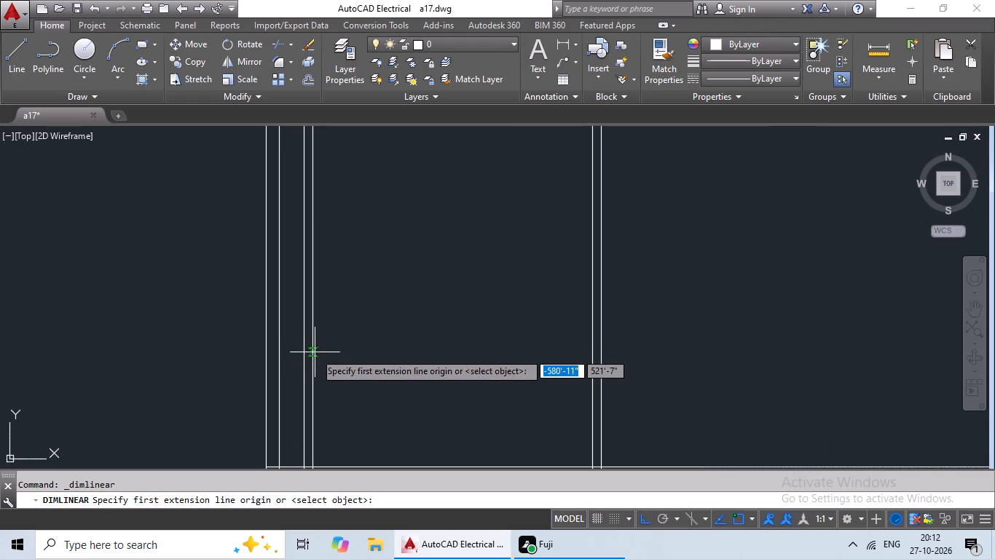
click(312, 342)
middle_drag(741, 328, 438, 328)
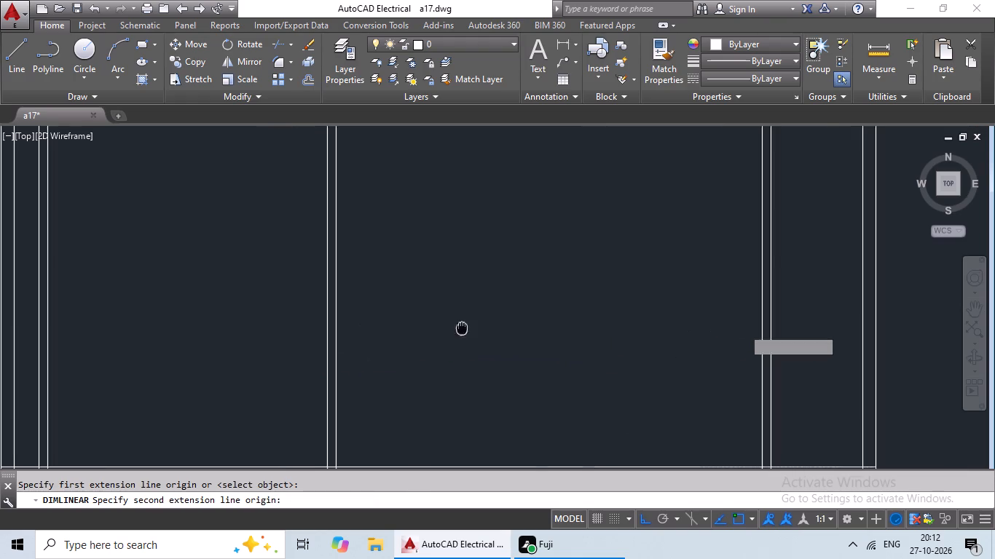
middle_drag(438, 328, 417, 325)
drag(700, 336, 700, 325)
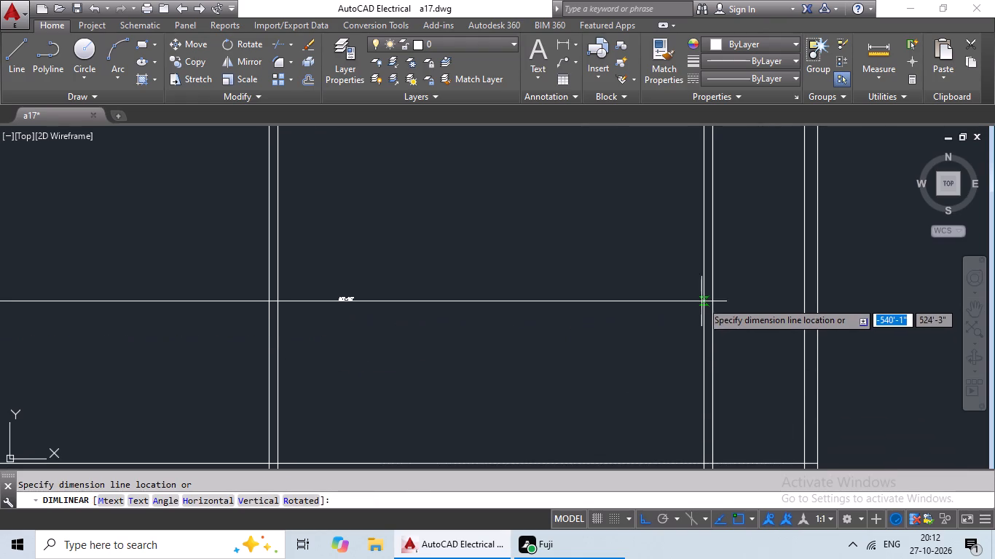
scroll(701, 301, up, 2)
middle_drag(701, 301, 833, 309)
scroll(770, 315, down, 1)
middle_drag(770, 315, 838, 326)
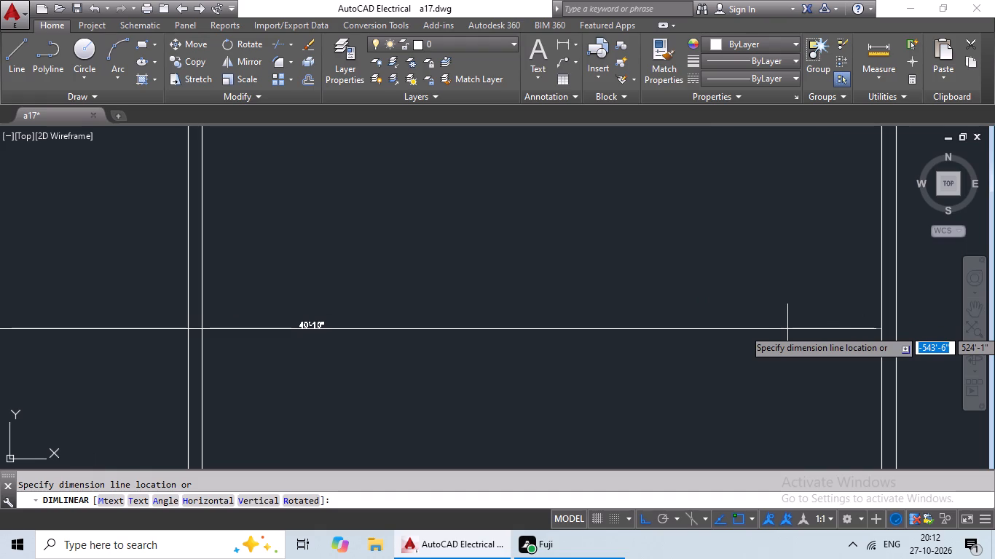
middle_drag(792, 328, 860, 313)
scroll(867, 311, down, 1)
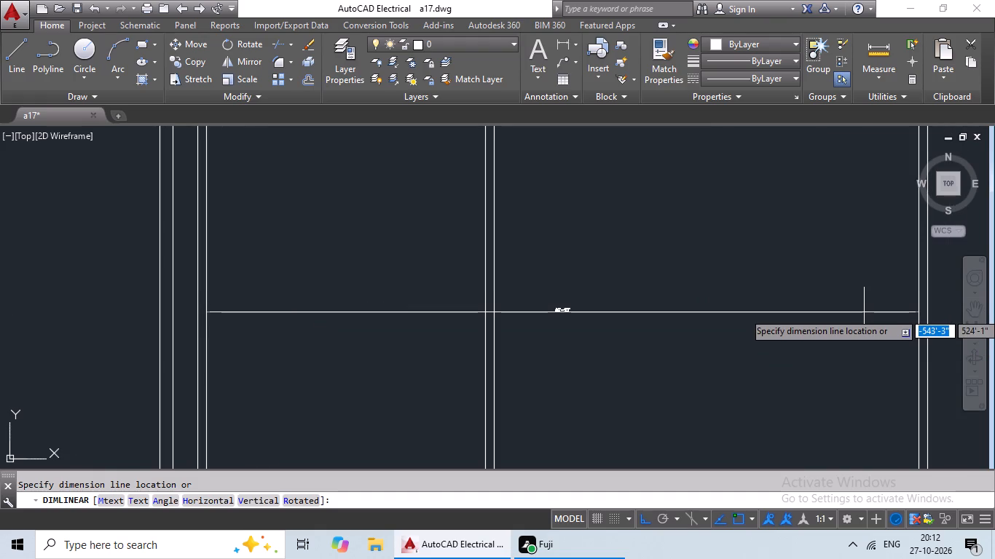
scroll(864, 312, down, 1)
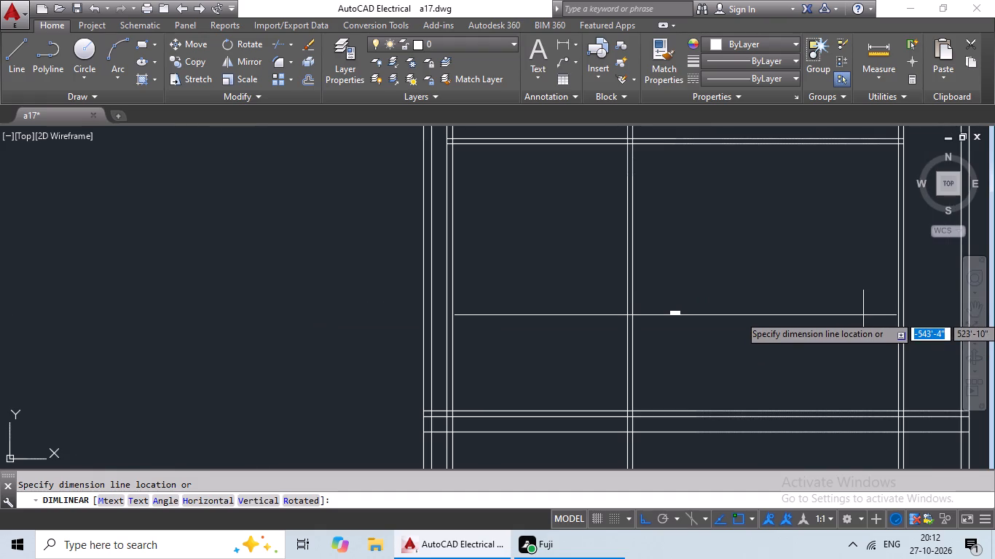
middle_drag(862, 315, 791, 330)
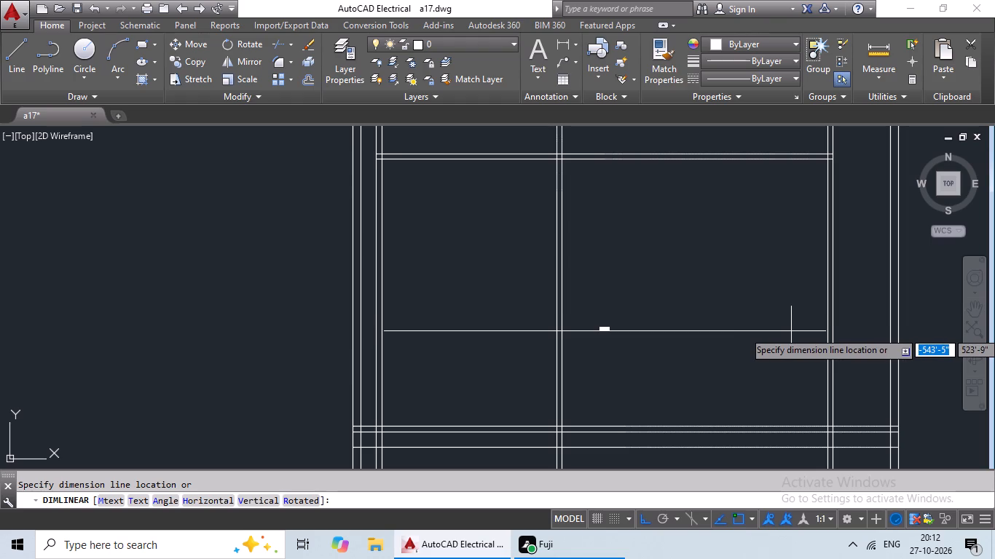
scroll(783, 341, up, 3)
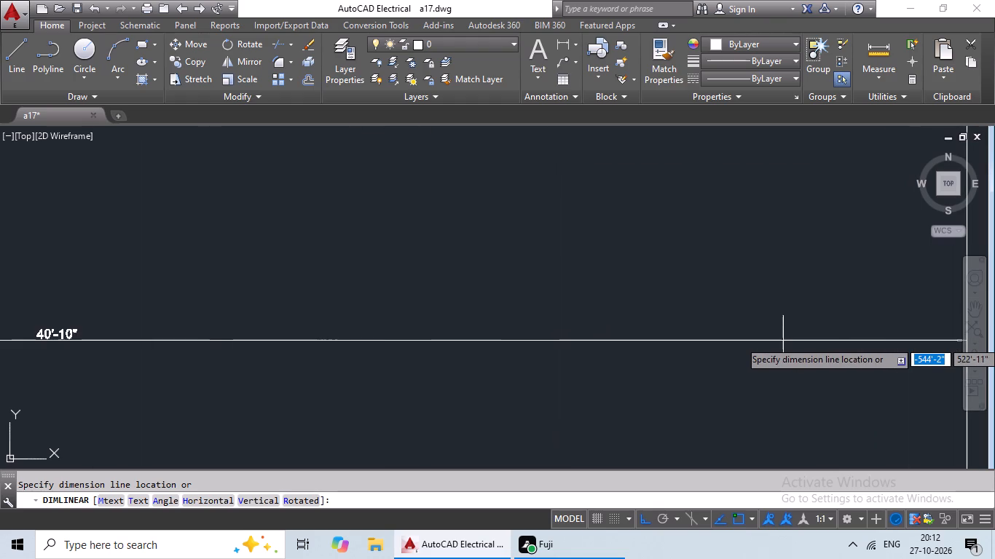
middle_drag(782, 341, 849, 330)
scroll(850, 330, down, 5)
middle_drag(853, 328, 798, 338)
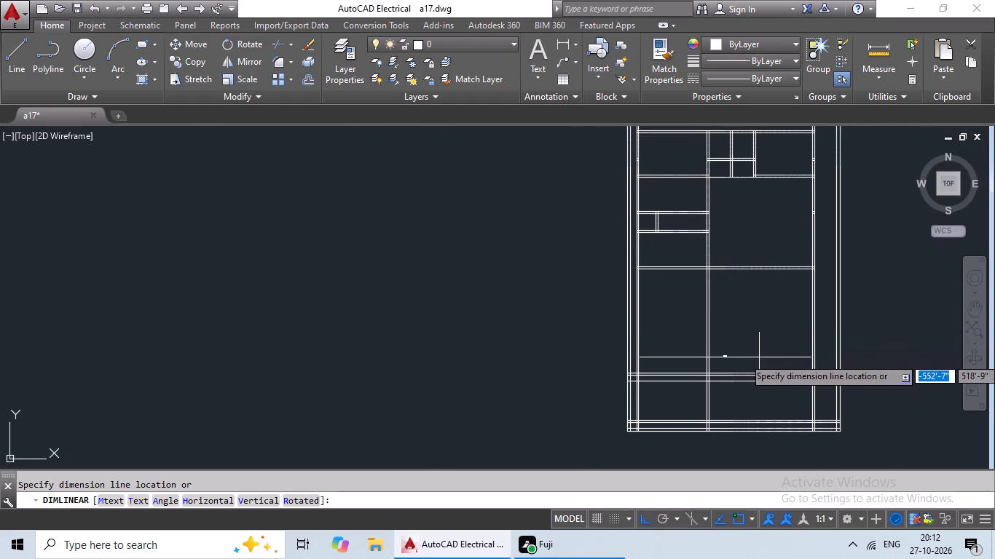
scroll(759, 354, down, 1)
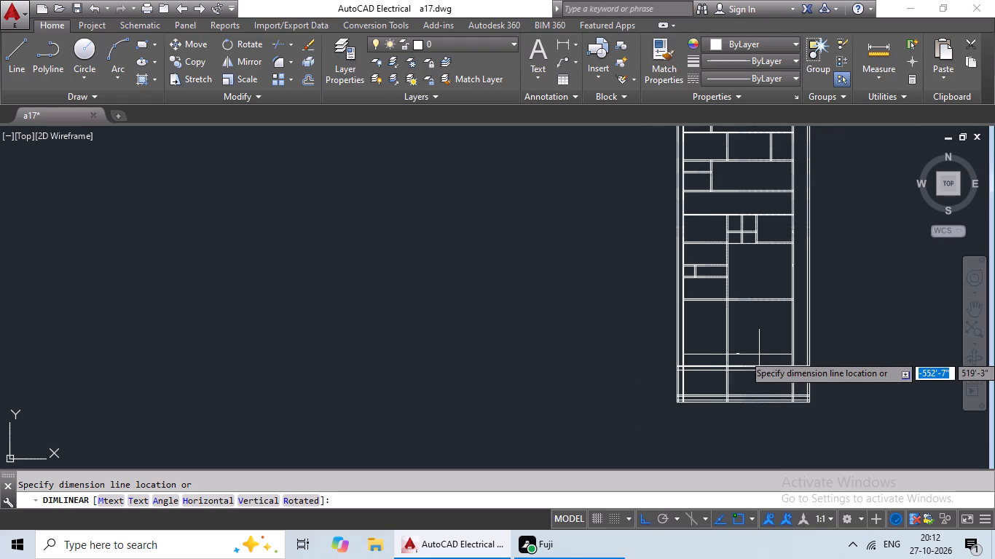
middle_drag(751, 354, 657, 355)
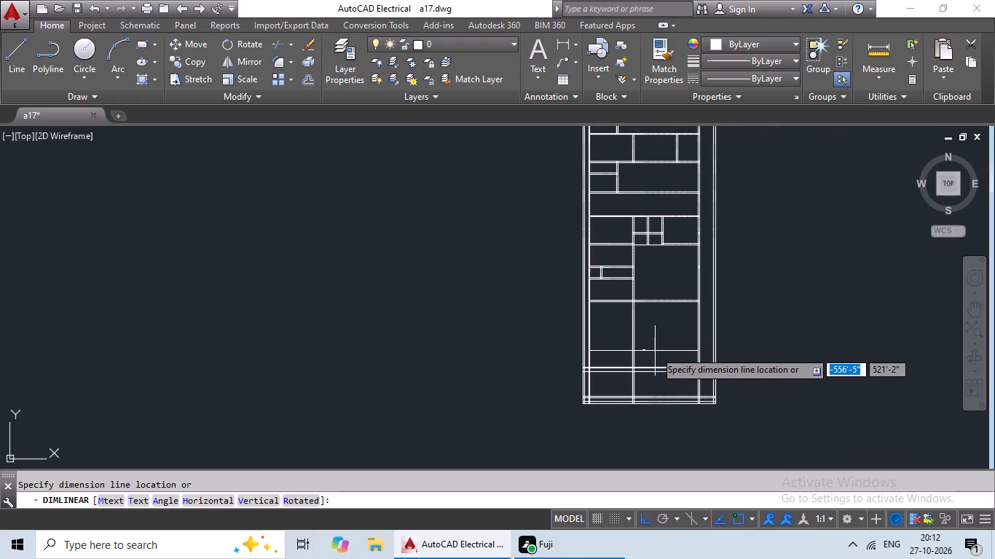
scroll(655, 351, down, 1)
middle_drag(655, 351, 618, 350)
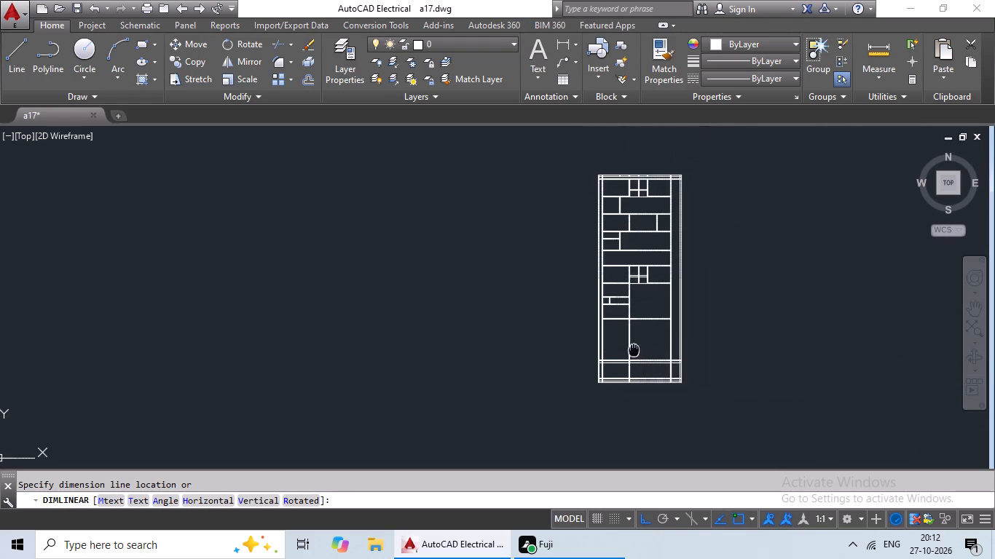
middle_drag(618, 350, 589, 350)
scroll(594, 349, up, 1)
key(Escape)
scroll(598, 385, up, 3)
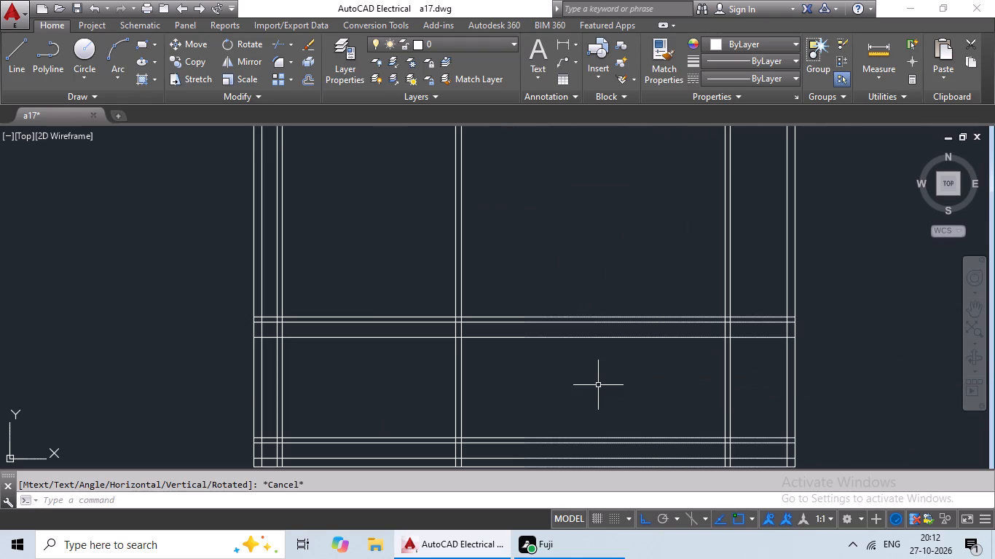
key(Escape)
key(Escape)
key(Escape)
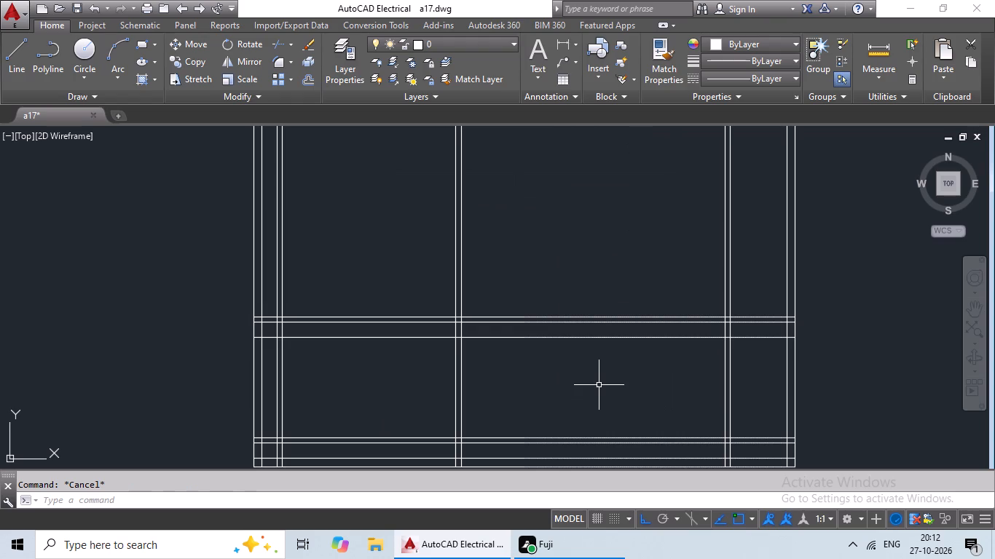
key(Escape)
Measure the clear width of the room in the plan's upper right corner, without placing a dimension.
scroll(599, 385, down, 1)
middle_drag(629, 324, 580, 440)
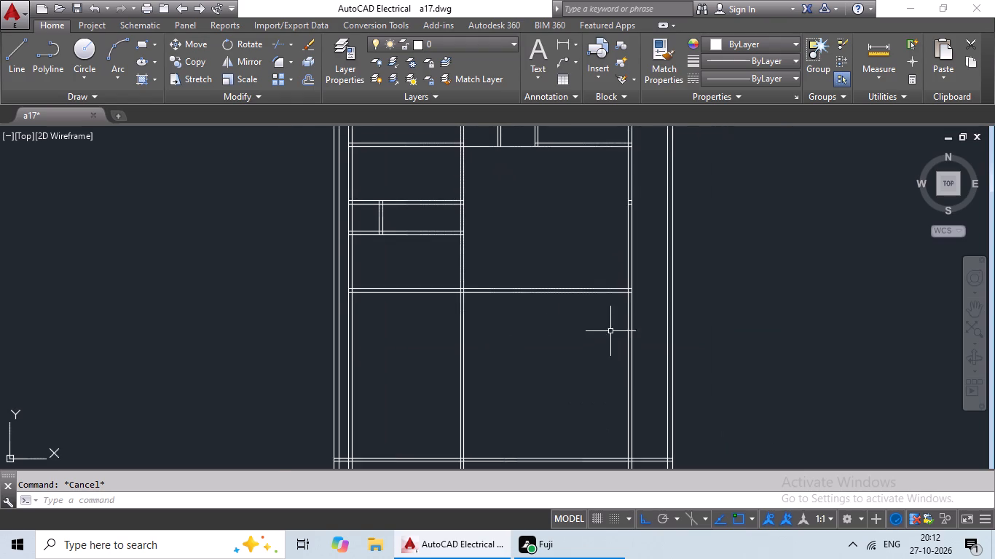
middle_drag(610, 333, 549, 530)
middle_drag(480, 282, 497, 427)
middle_drag(550, 285, 573, 458)
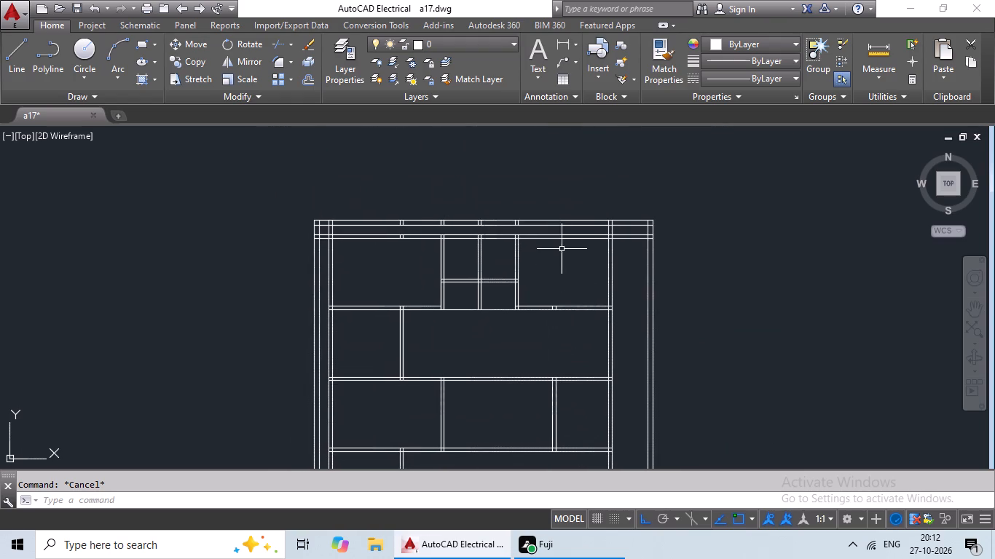
click(561, 41)
scroll(512, 245, up, 3)
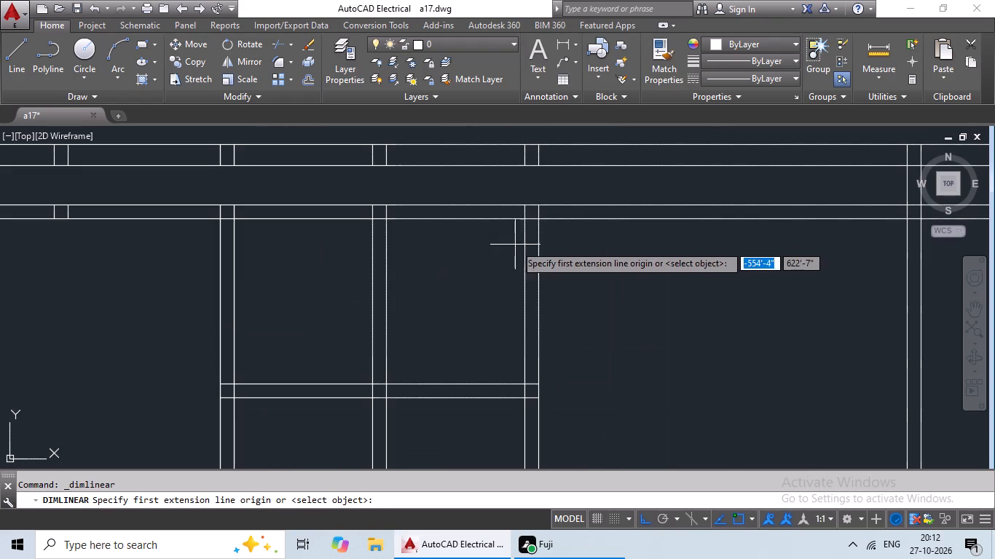
click(538, 269)
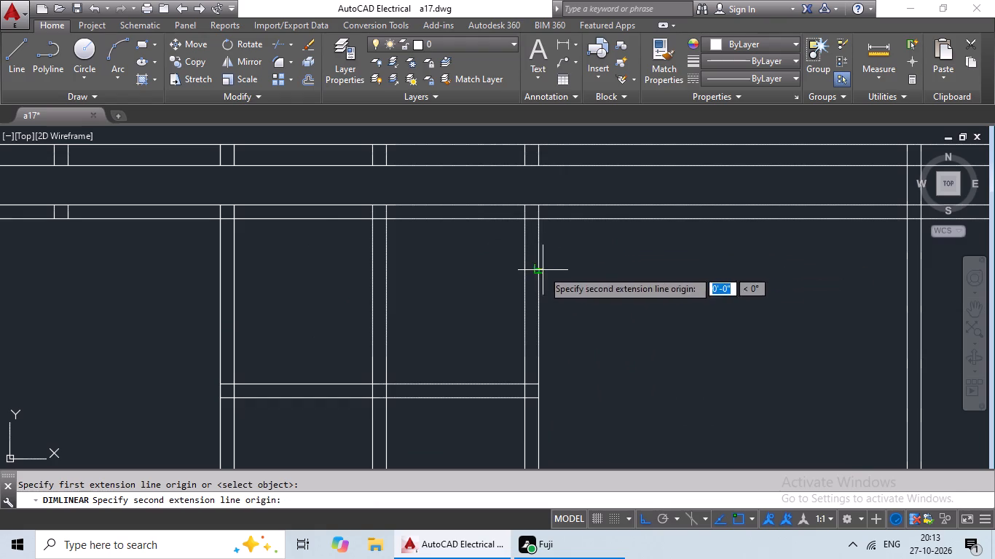
middle_drag(686, 277, 448, 282)
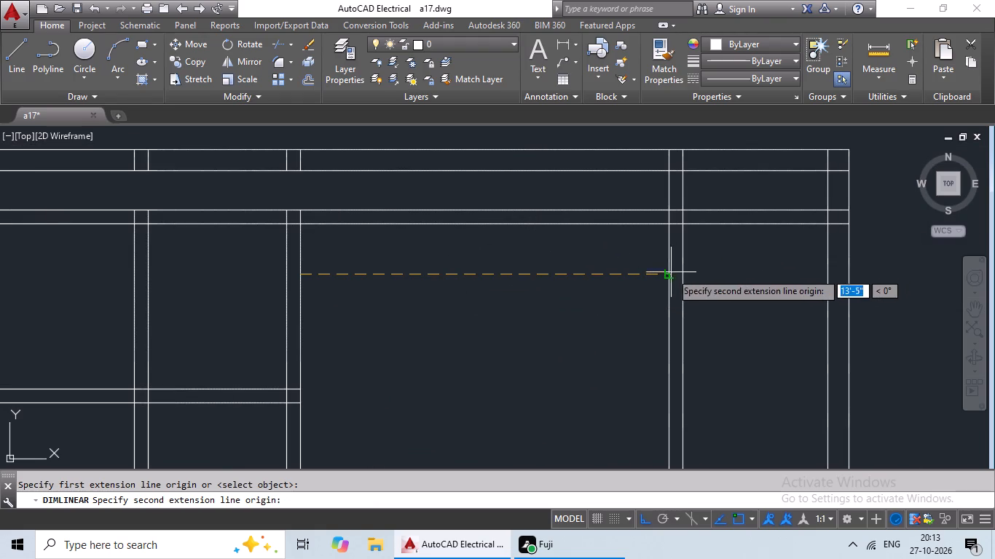
click(668, 274)
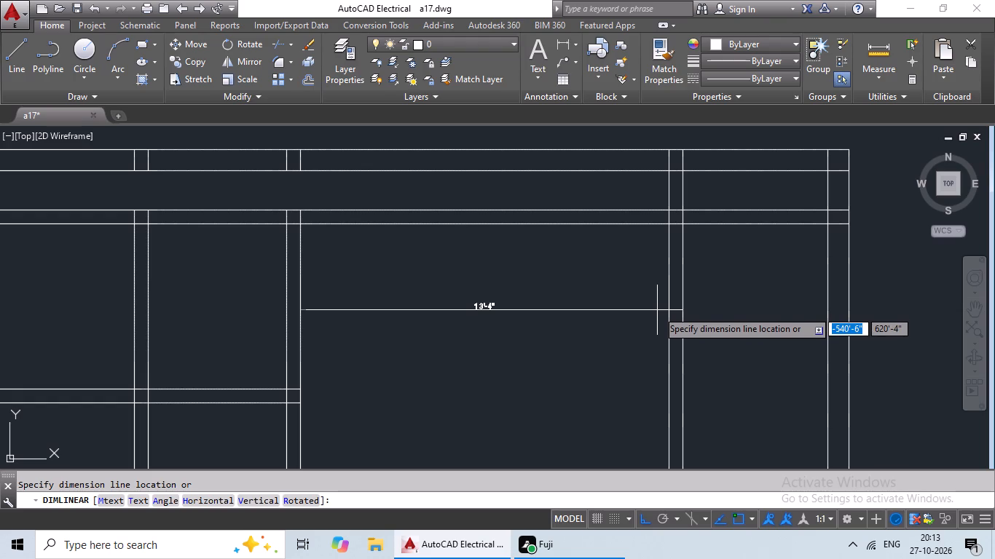
scroll(657, 310, down, 1)
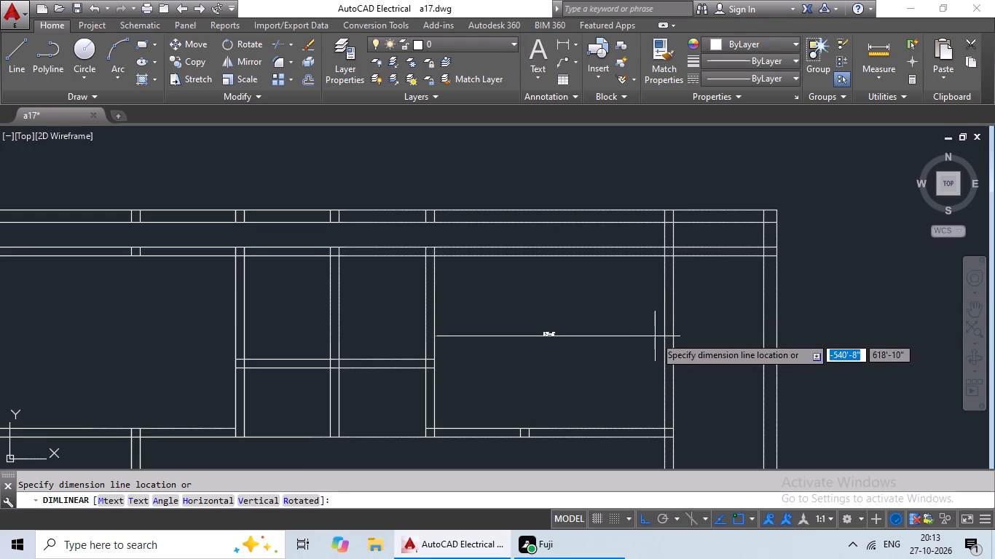
key(Escape)
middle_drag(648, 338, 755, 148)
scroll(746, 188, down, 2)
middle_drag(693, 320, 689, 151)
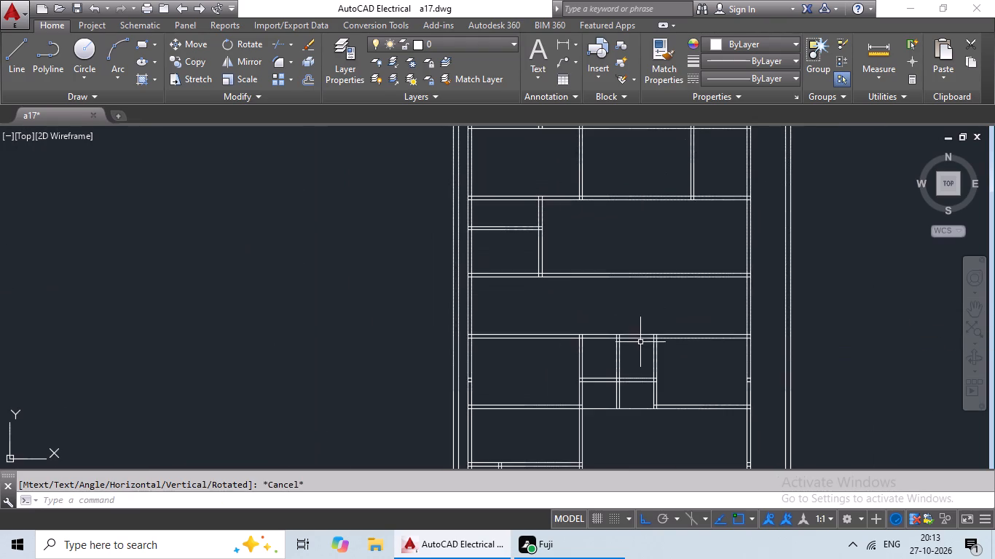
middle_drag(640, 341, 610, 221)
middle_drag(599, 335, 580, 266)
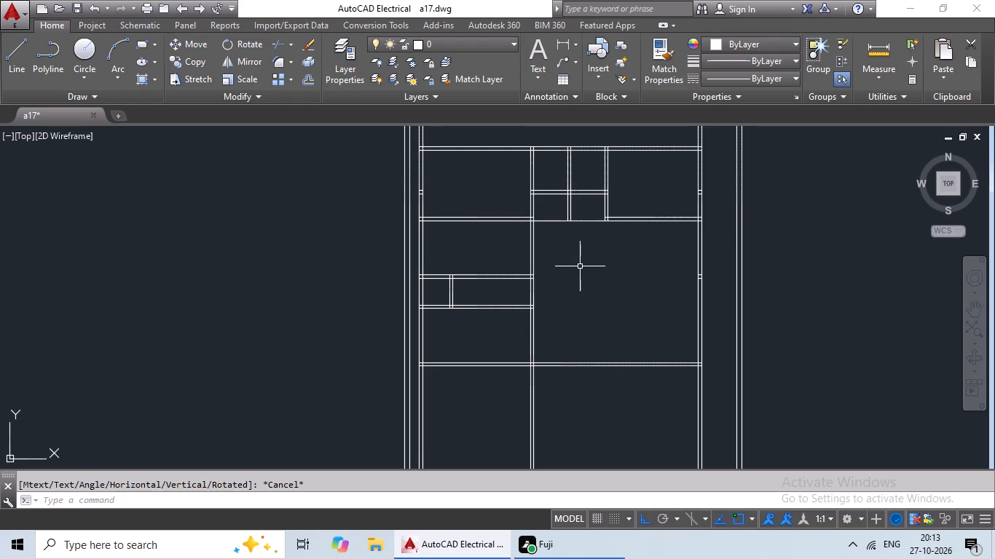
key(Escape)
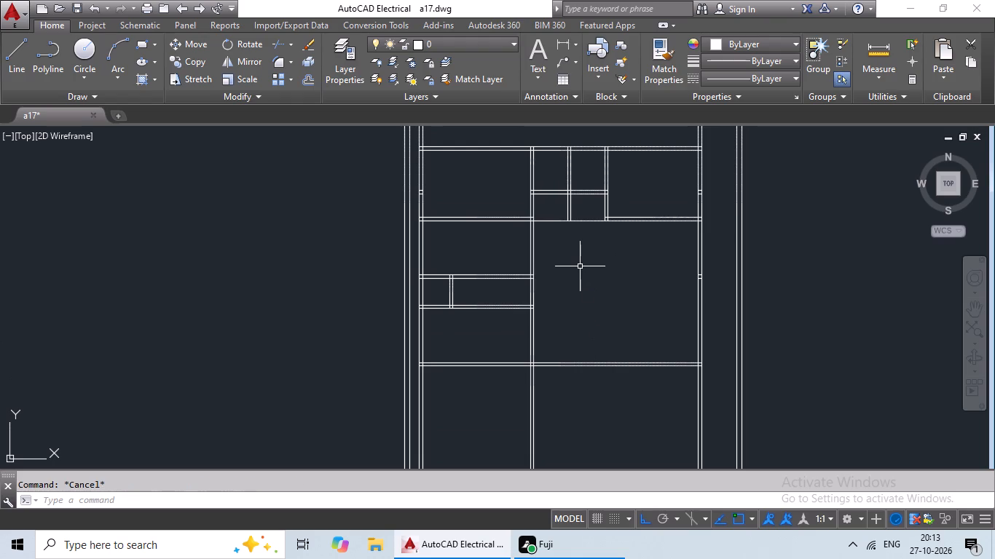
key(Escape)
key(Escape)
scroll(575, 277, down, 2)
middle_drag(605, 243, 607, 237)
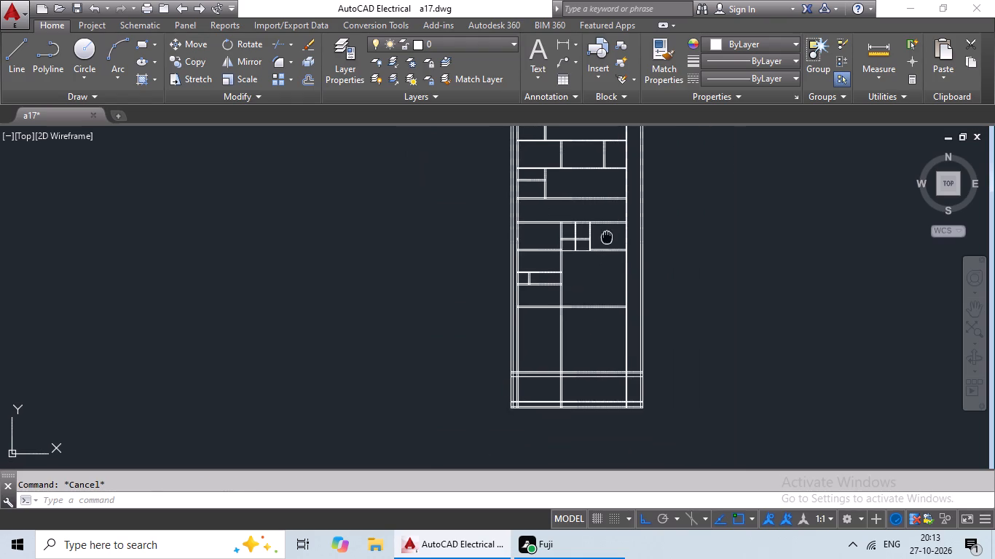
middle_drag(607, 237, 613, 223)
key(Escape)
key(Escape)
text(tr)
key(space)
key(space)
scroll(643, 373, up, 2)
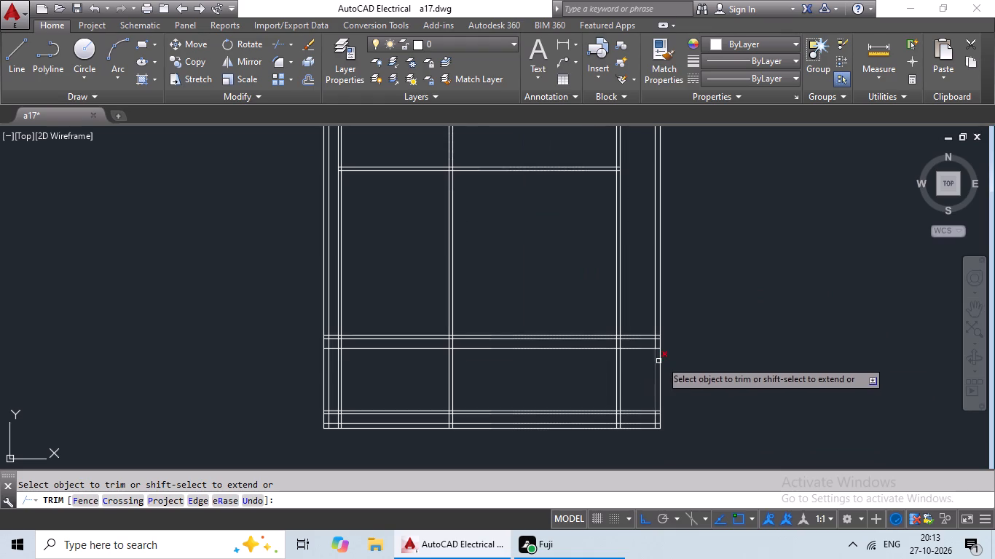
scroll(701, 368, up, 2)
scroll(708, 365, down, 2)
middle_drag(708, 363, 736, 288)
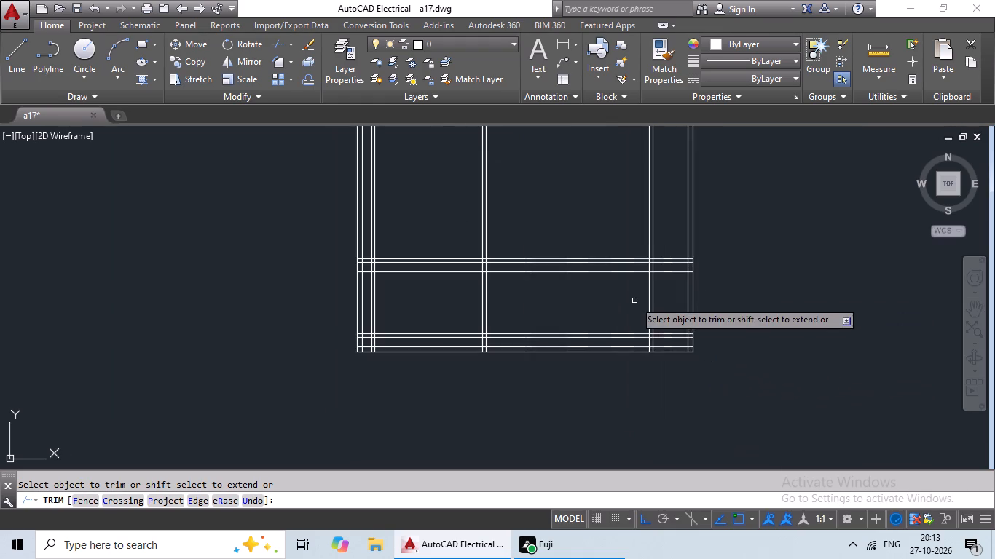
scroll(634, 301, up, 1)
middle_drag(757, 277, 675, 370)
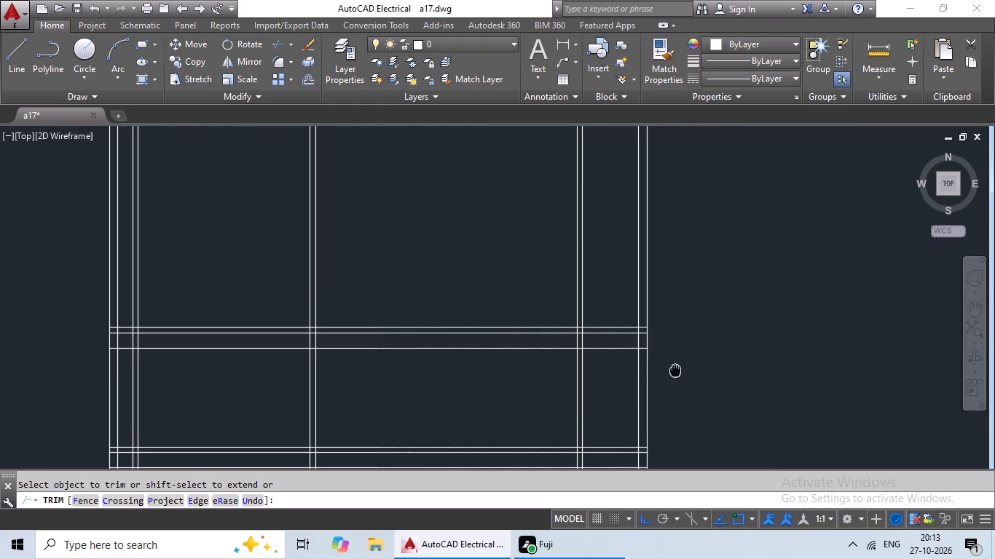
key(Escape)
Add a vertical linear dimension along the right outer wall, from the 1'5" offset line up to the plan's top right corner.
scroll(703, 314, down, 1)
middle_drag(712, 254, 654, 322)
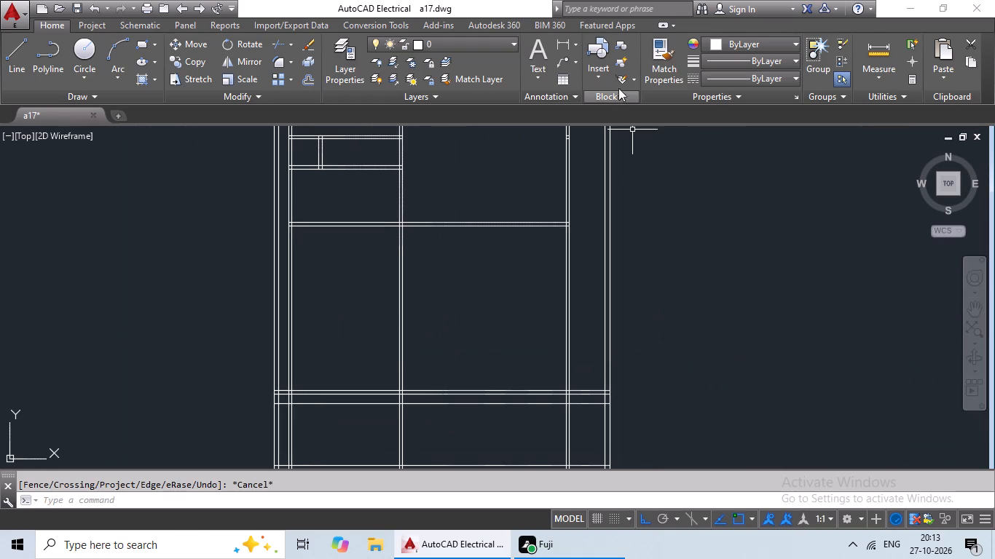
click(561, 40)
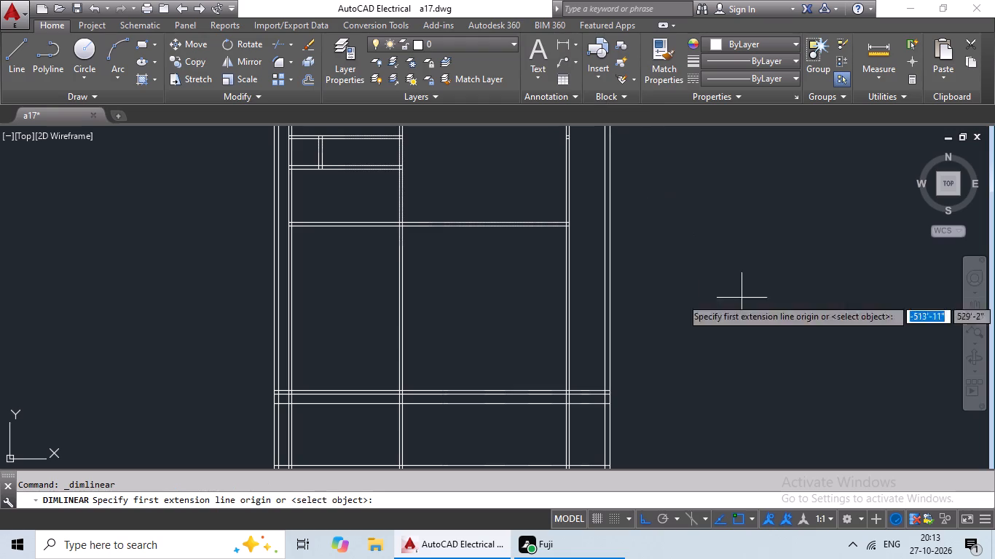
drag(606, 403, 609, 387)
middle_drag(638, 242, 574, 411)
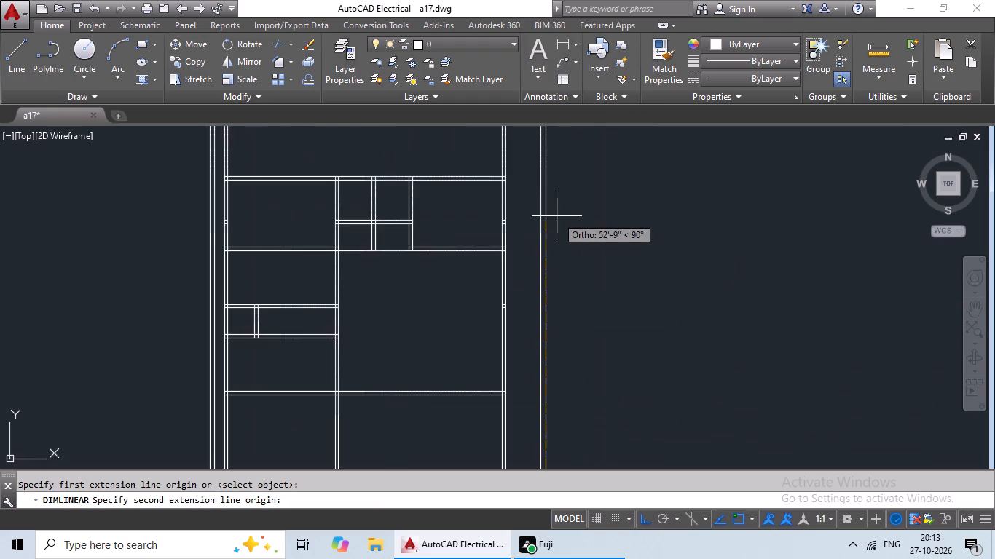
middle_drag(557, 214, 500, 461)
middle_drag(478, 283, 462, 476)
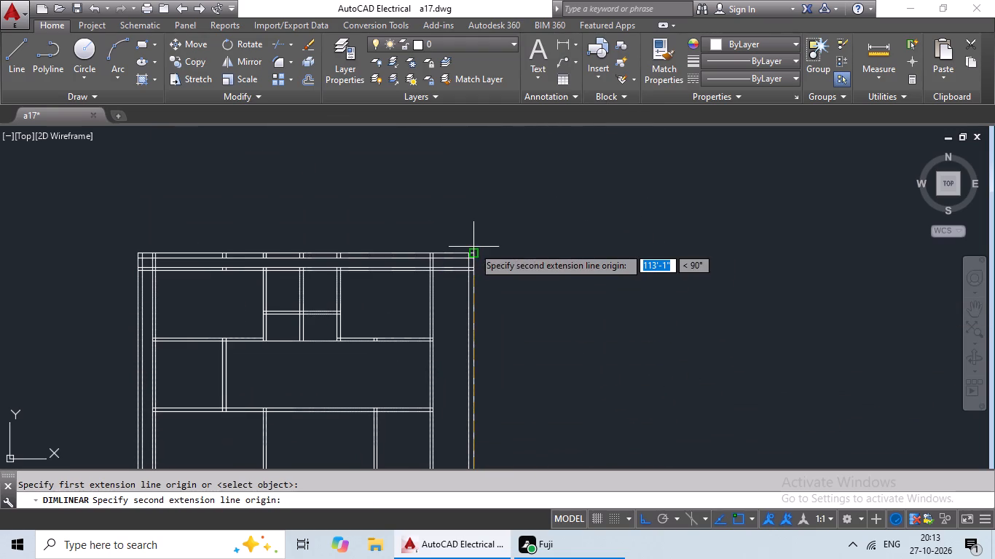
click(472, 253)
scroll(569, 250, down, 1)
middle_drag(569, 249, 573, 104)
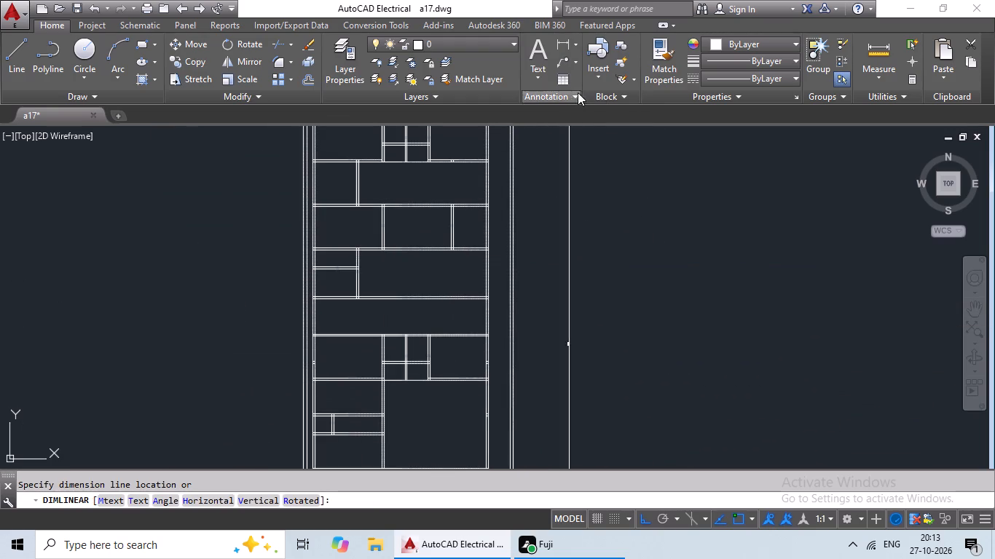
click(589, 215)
Examine the text of the new vertical dimension and compare its extent with the plan's lower part.
scroll(587, 345, up, 5)
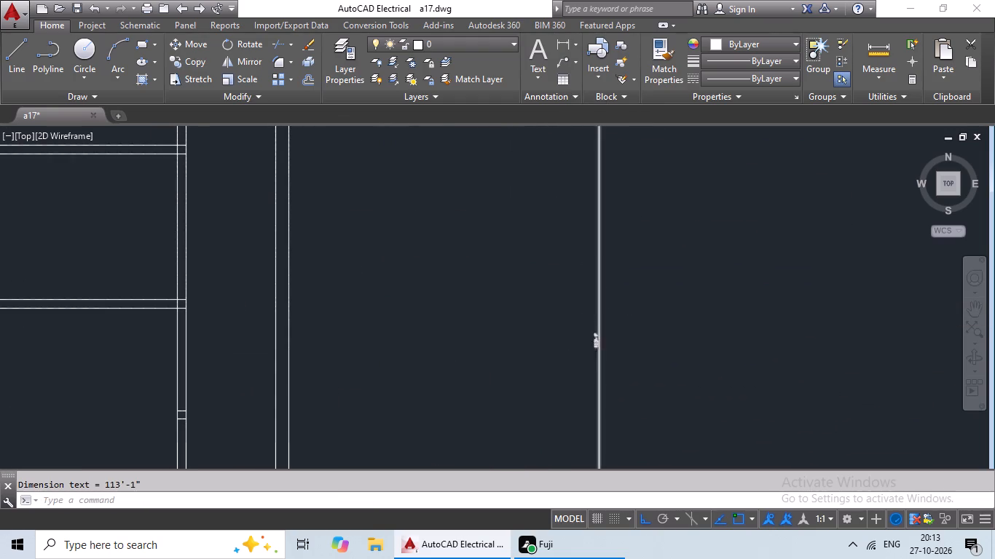
scroll(595, 347, up, 3)
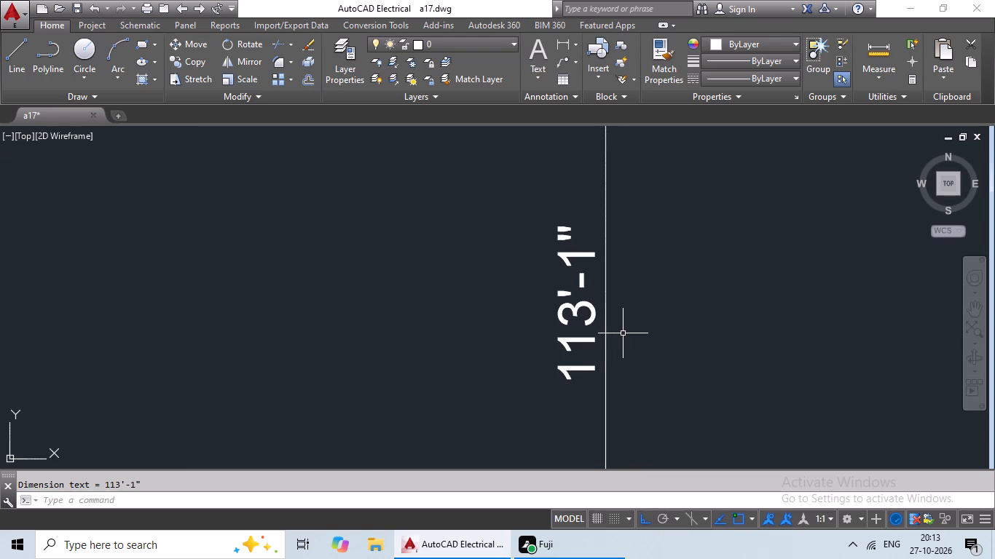
scroll(626, 327, down, 2)
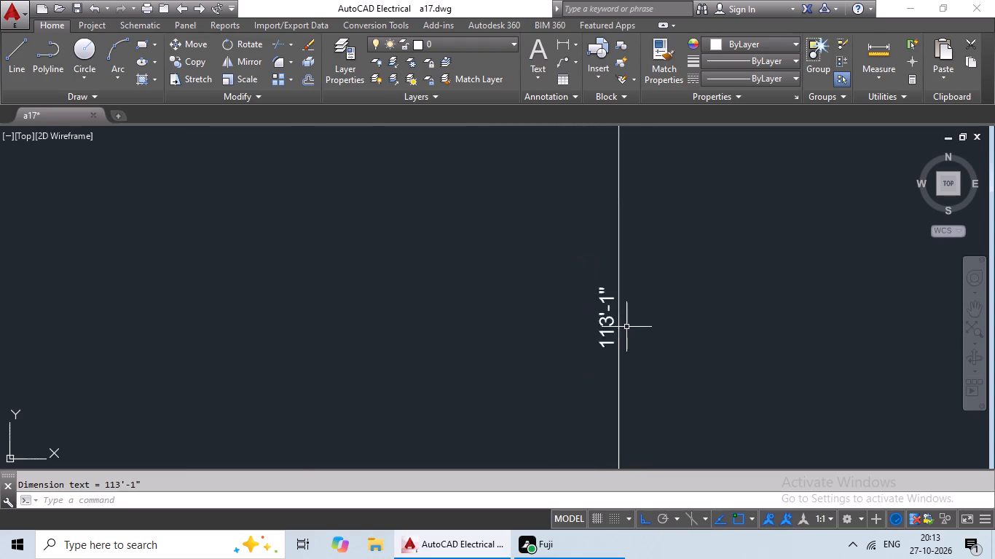
scroll(626, 327, down, 7)
middle_drag(658, 346, 527, 247)
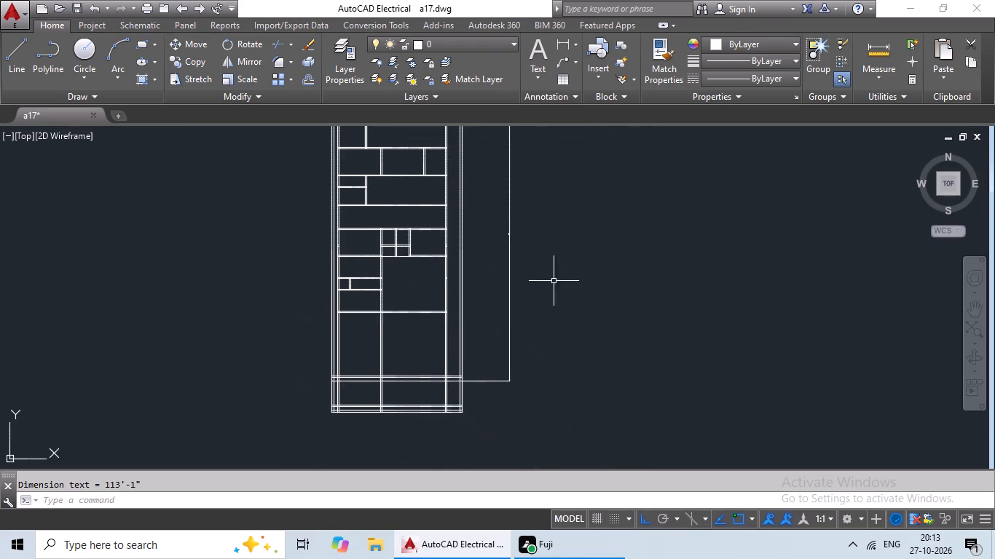
scroll(528, 326, up, 2)
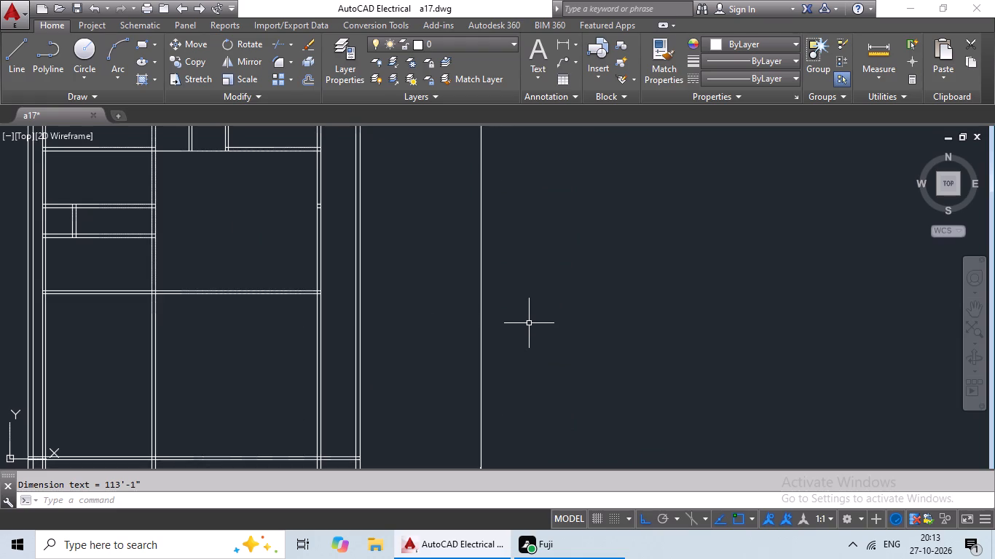
scroll(537, 317, down, 1)
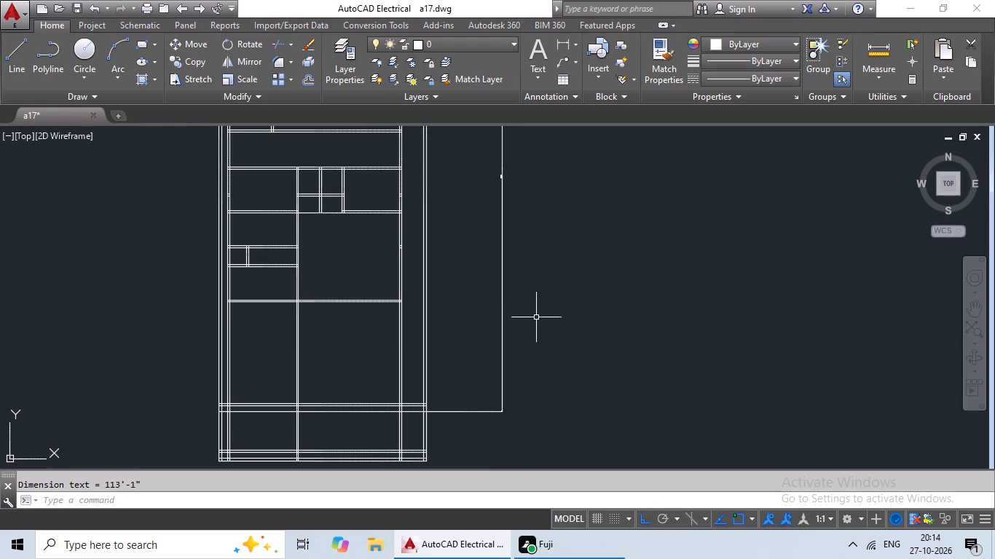
scroll(537, 317, down, 1)
middle_drag(511, 253, 492, 346)
scroll(498, 328, up, 4)
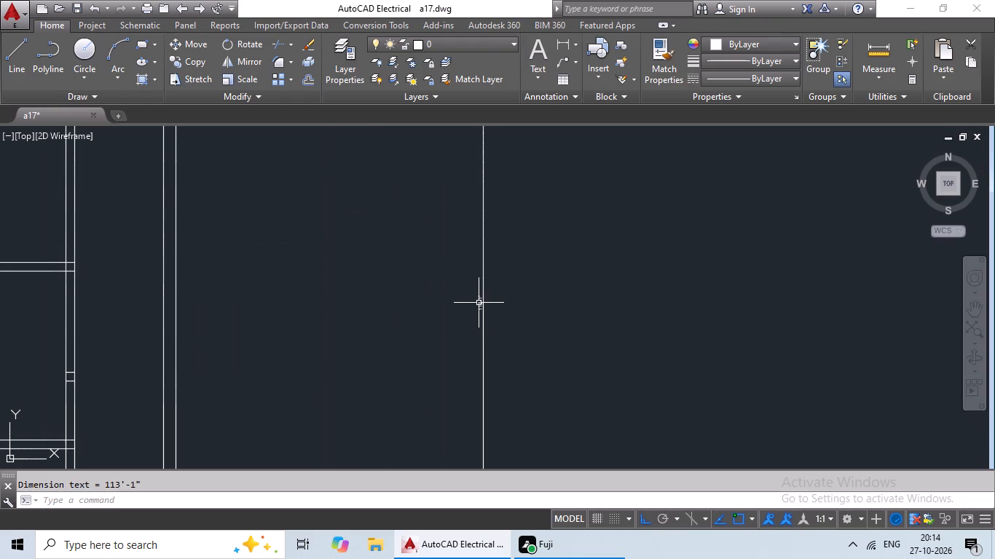
scroll(479, 304, up, 6)
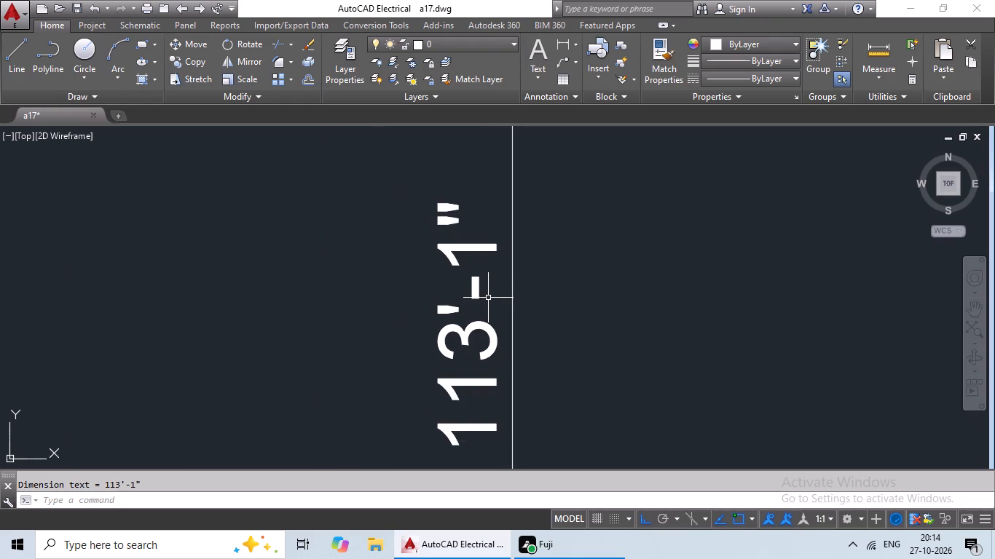
scroll(492, 291, down, 8)
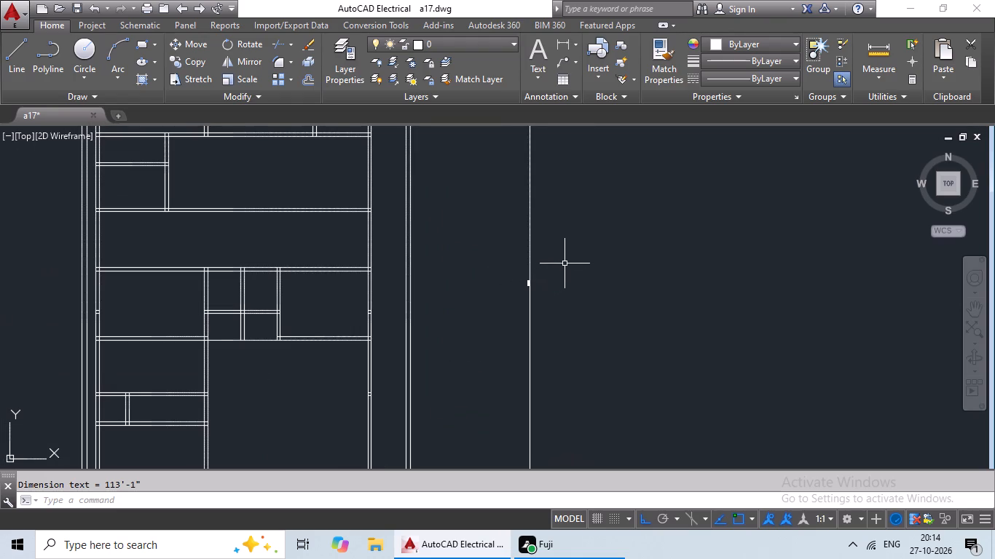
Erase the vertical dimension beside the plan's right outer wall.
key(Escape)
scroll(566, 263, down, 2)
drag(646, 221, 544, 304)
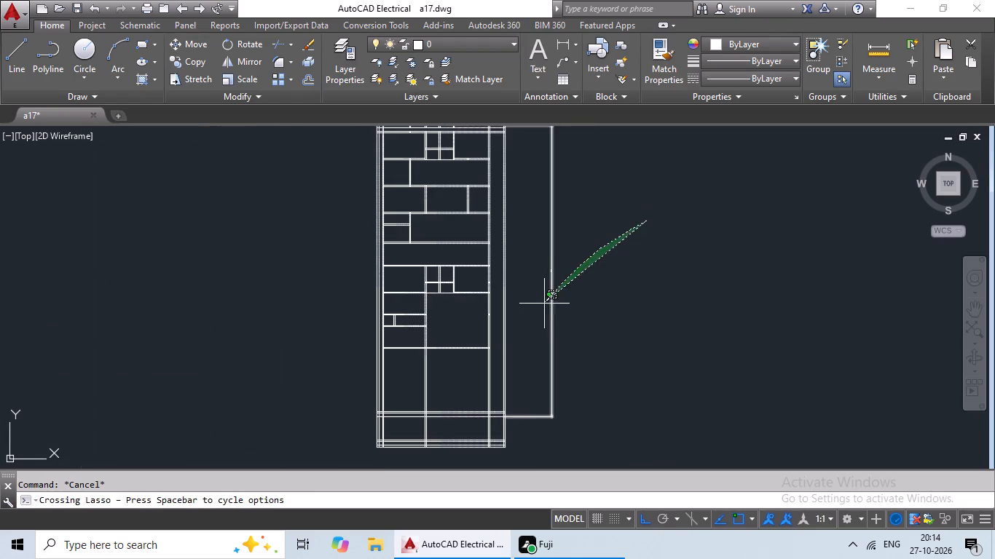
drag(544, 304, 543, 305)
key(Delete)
Trim all vertical wall and partition lines between the 1'5" offset line and the bottom wall strip.
middle_drag(586, 317, 616, 267)
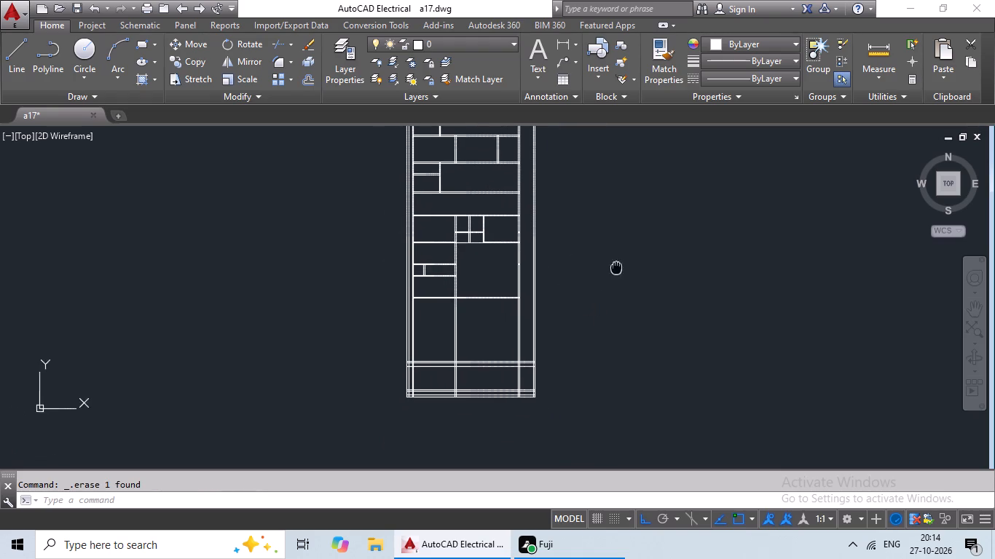
middle_drag(611, 302, 596, 304)
key(Escape)
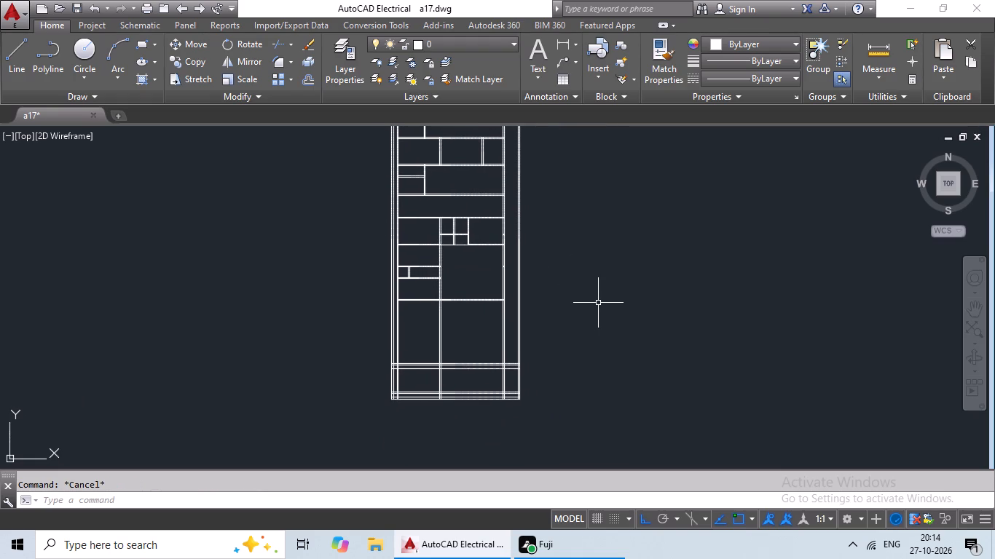
key(t)
key(r)
key(space)
key(space)
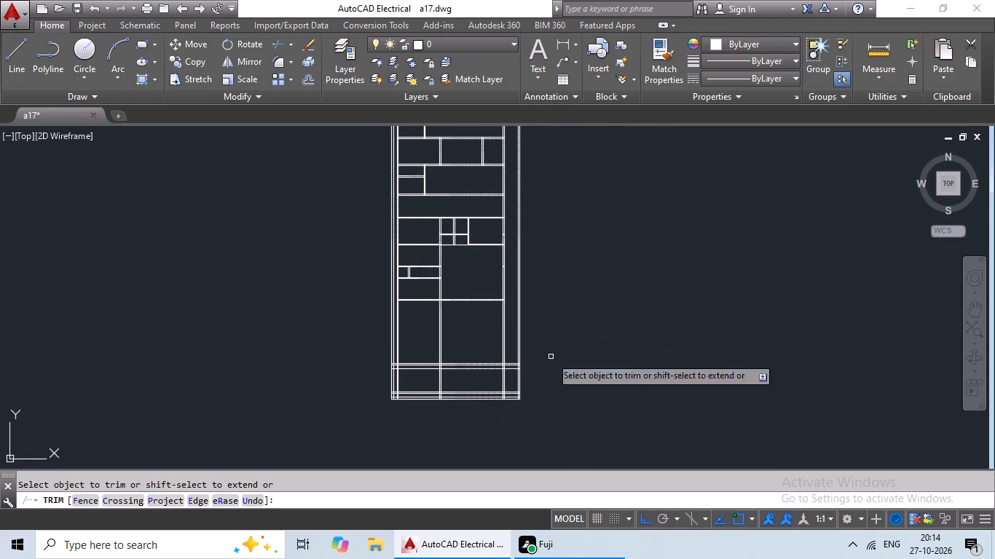
scroll(506, 416, up, 3)
drag(659, 251, 55, 302)
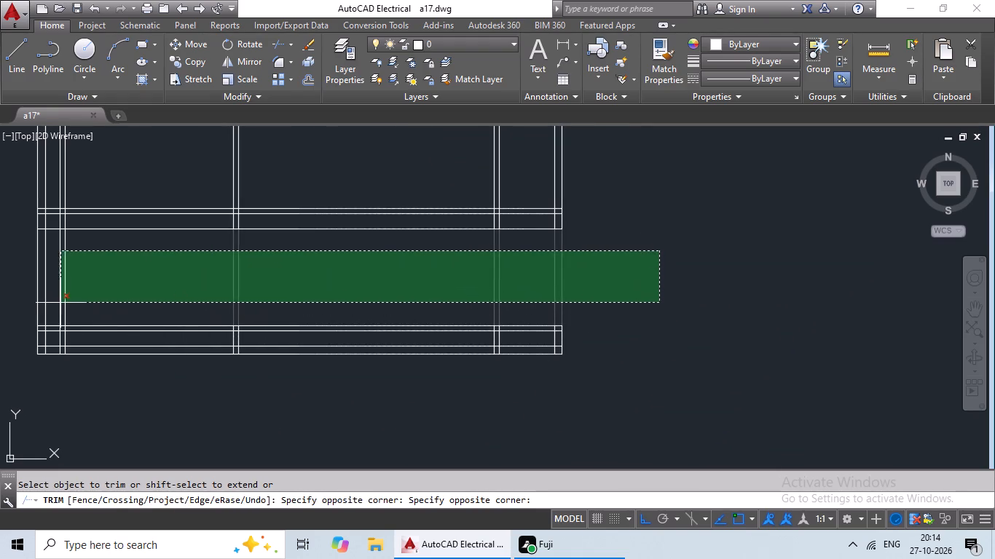
drag(55, 302, 0, 308)
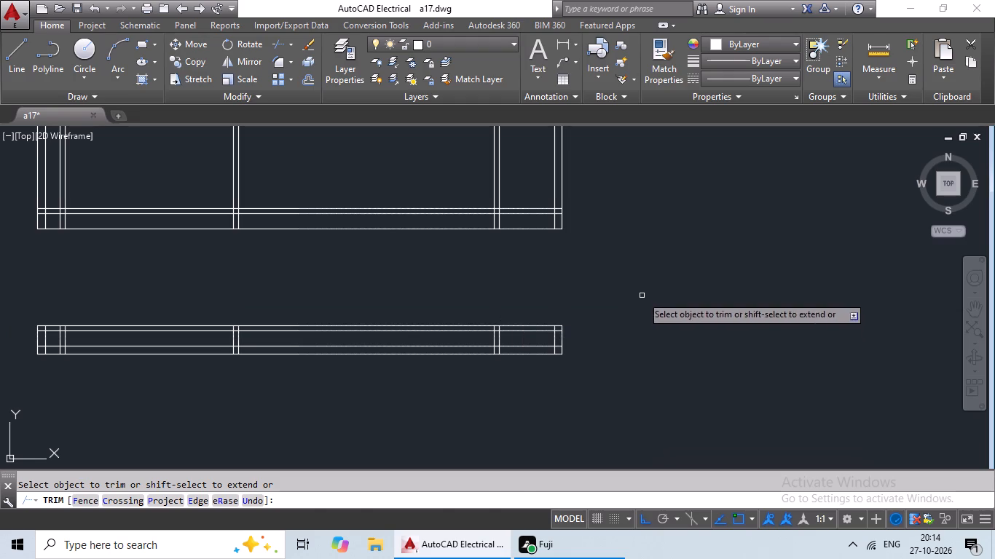
drag(642, 296, 18, 401)
key(Escape)
key(Escape)
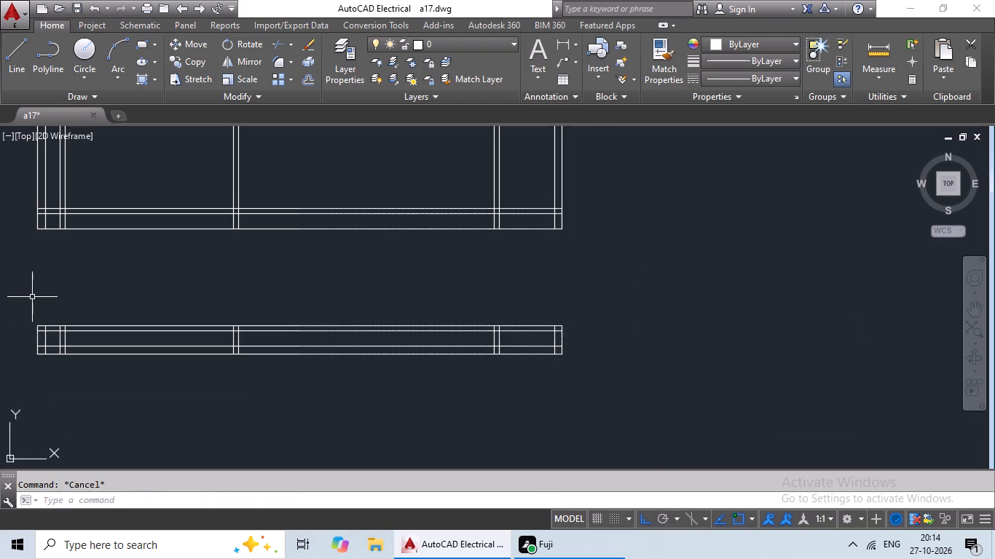
Erase the detached bottom wall strip with all its leftover horizontal and short vertical lines.
drag(58, 282, 771, 309)
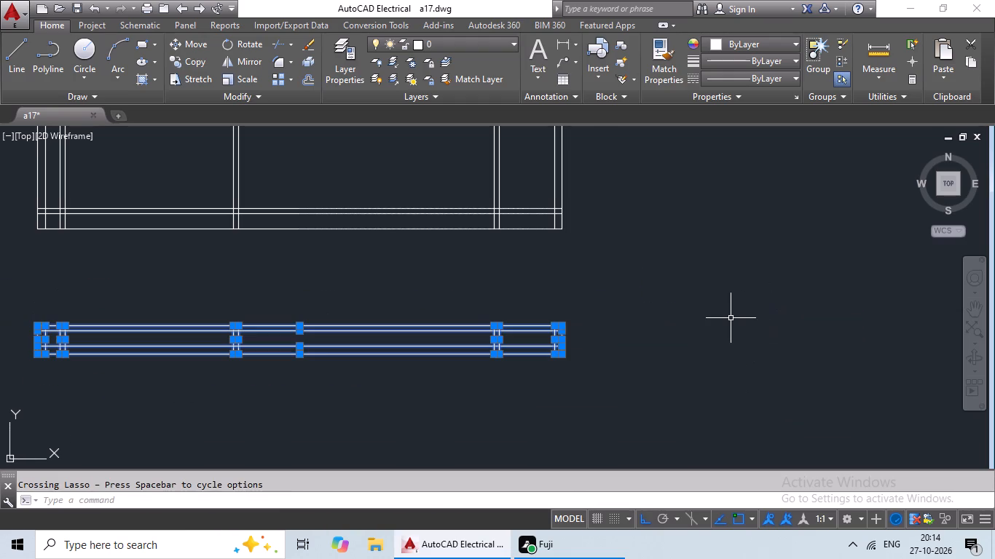
key(Delete)
Erase the two short vertical lines inside the top outer wall above the rightmost partition of the small upper rooms.
scroll(731, 311, down, 4)
middle_drag(721, 239, 519, 384)
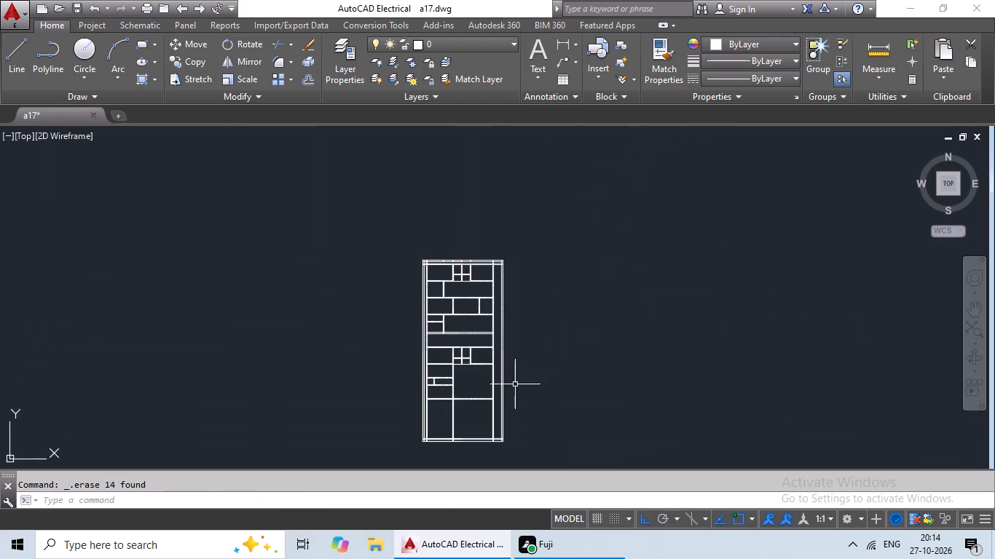
middle_drag(536, 355, 575, 305)
scroll(554, 246, up, 2)
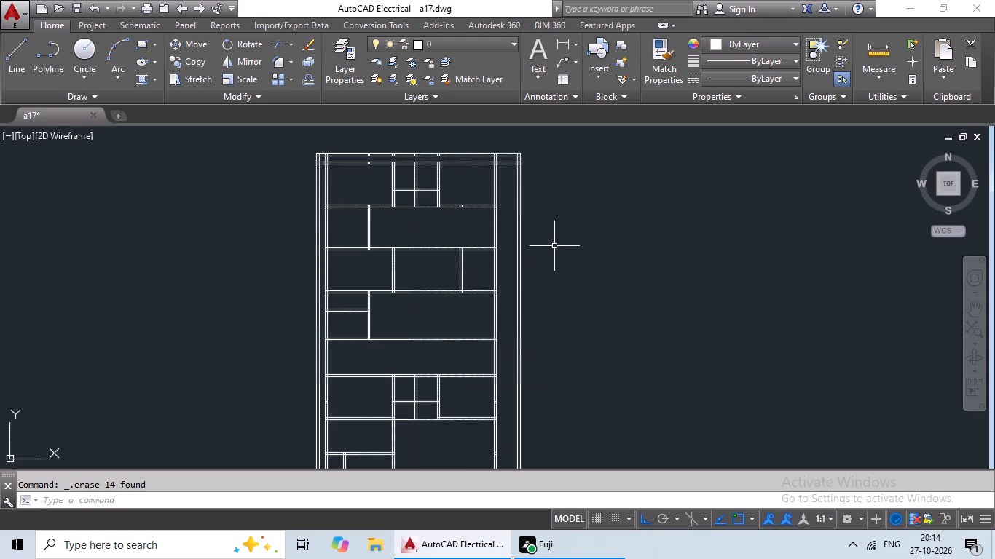
scroll(567, 281, down, 1)
middle_drag(575, 278, 480, 296)
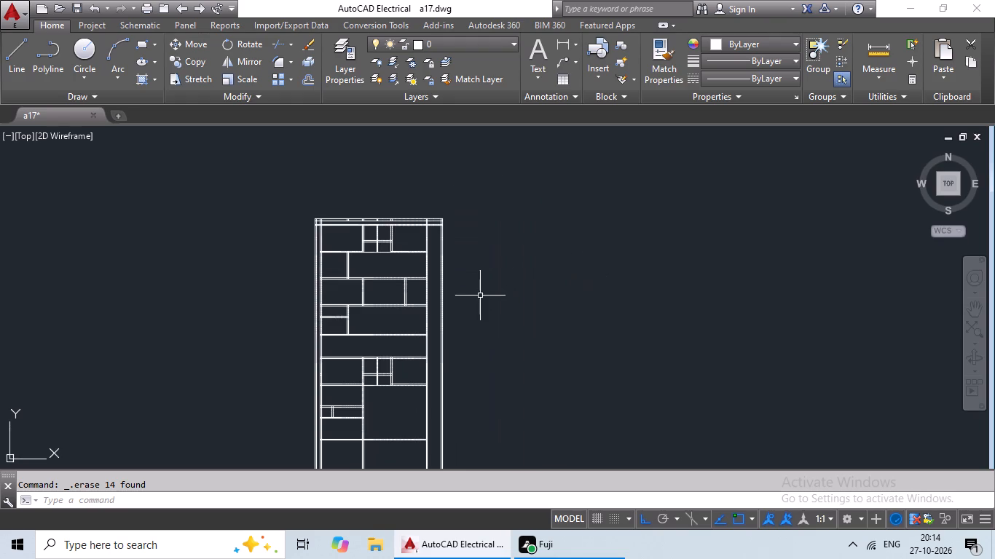
key(Escape)
key(Escape)
scroll(359, 218, up, 5)
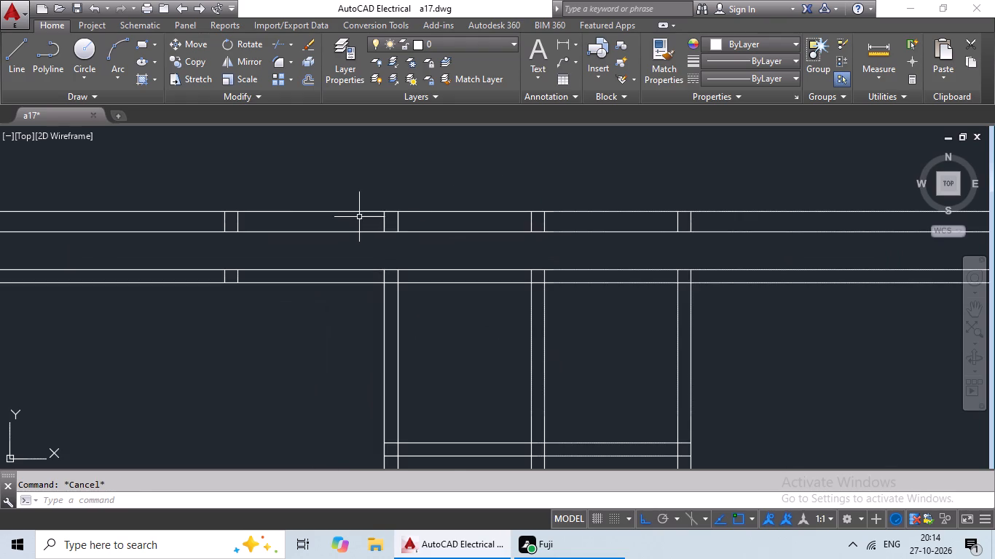
scroll(691, 229, up, 3)
drag(771, 189, 564, 223)
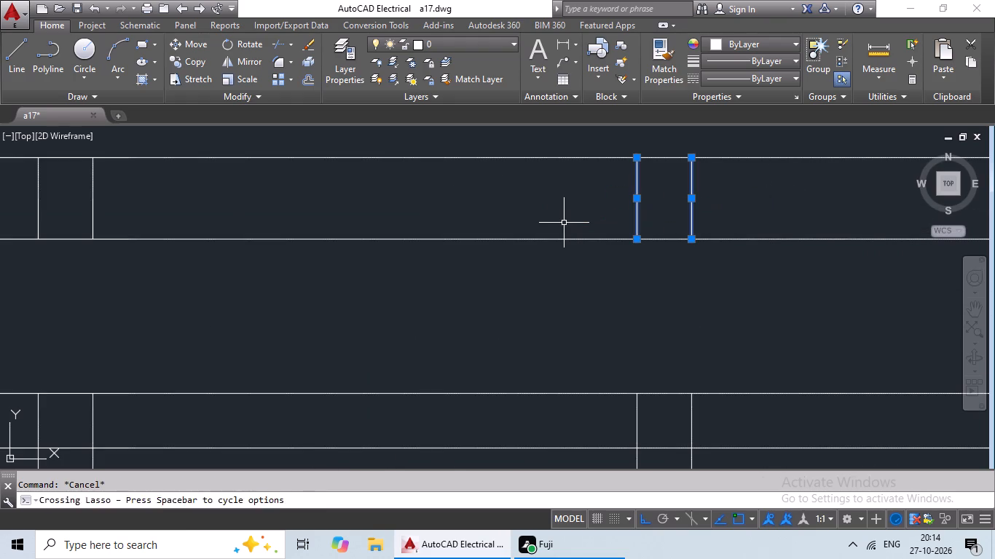
key(Delete)
scroll(516, 210, down, 3)
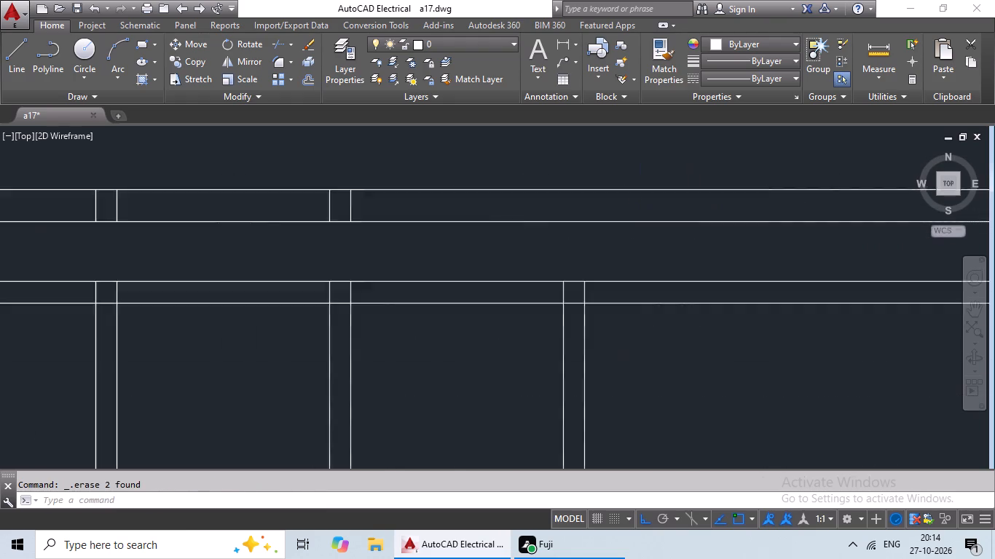
Erase the three remaining pairs of short vertical lines inside the top outer wall, above and beside the small upper rooms.
scroll(401, 204, up, 4)
drag(538, 206, 388, 241)
click(364, 244)
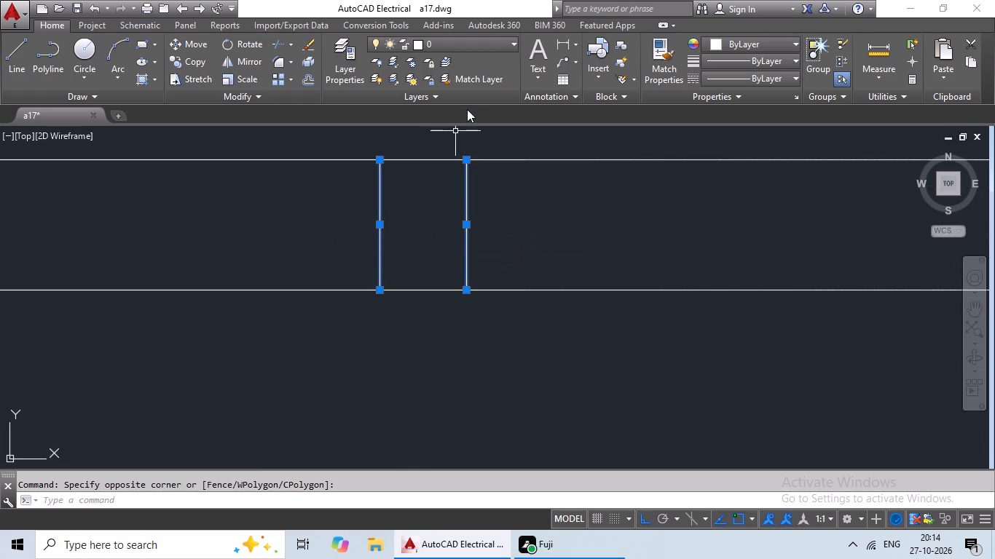
key(Delete)
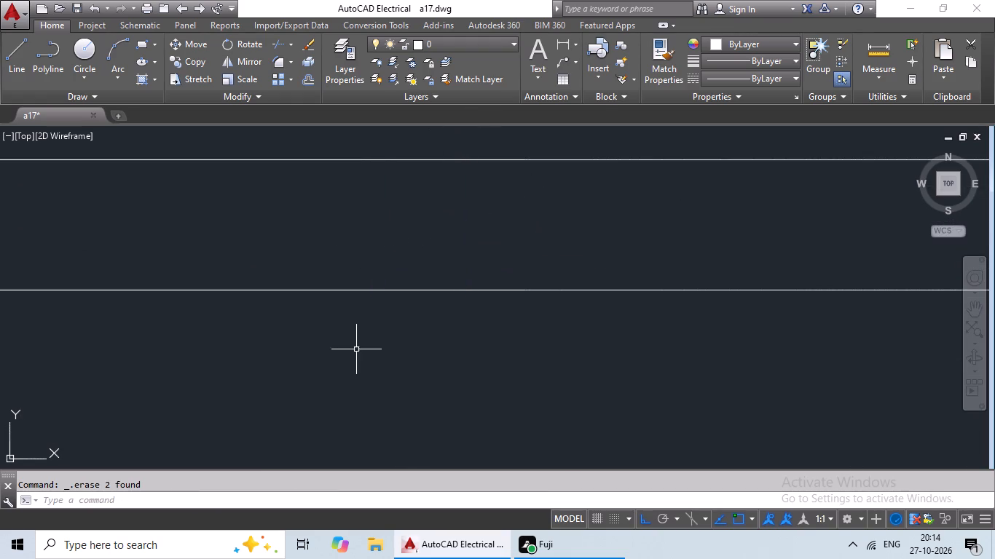
scroll(355, 334, down, 3)
middle_drag(337, 302, 717, 345)
middle_drag(575, 346, 628, 245)
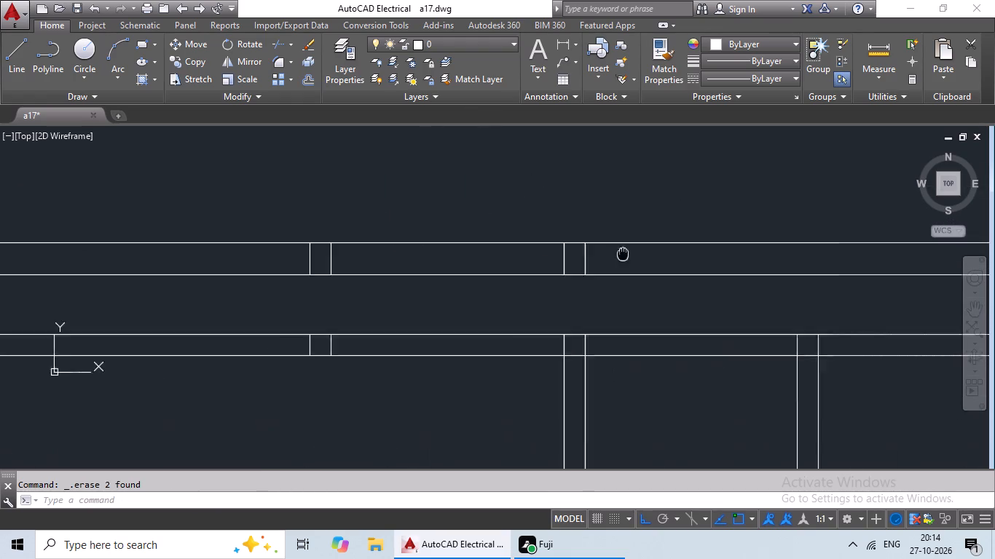
middle_drag(628, 245, 630, 242)
scroll(567, 250, up, 2)
drag(762, 234, 539, 237)
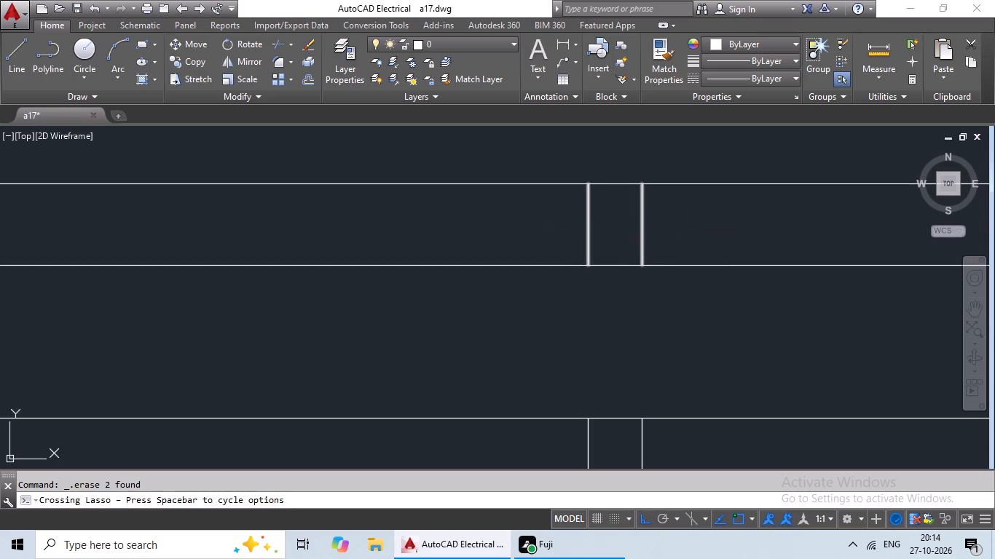
key(Delete)
scroll(653, 279, down, 4)
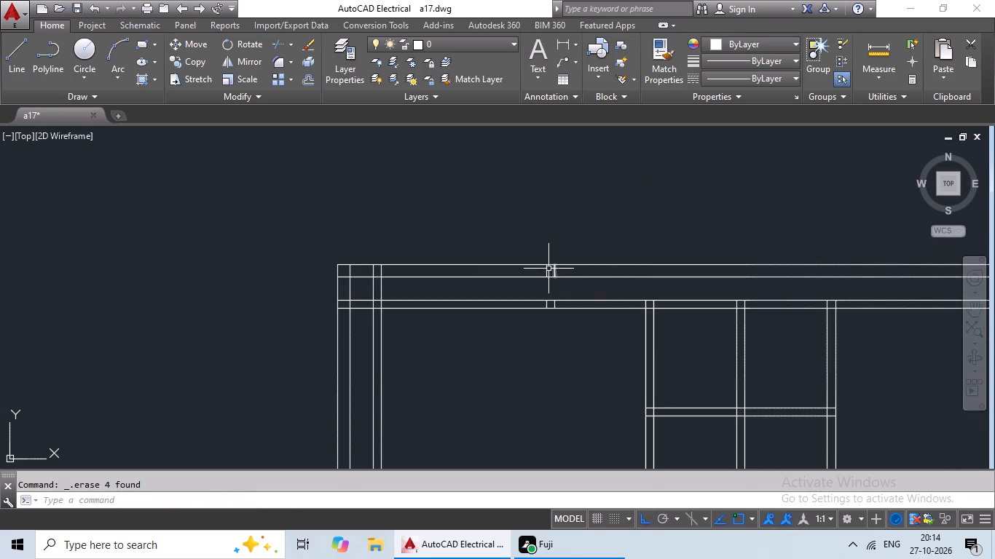
scroll(543, 263, up, 3)
drag(628, 285, 553, 296)
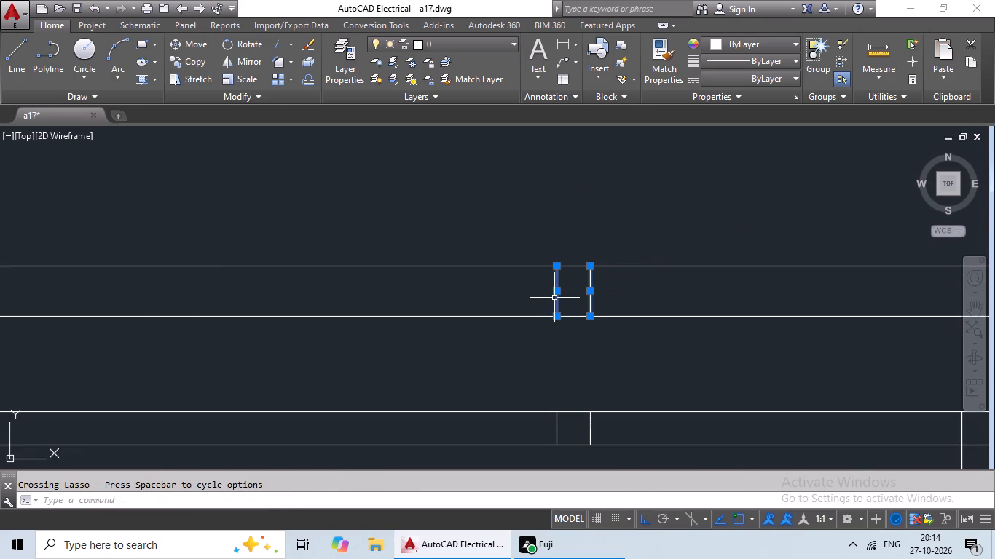
key(Delete)
Erase the two short vertical lines inside the topmost horizontal partition, over the upper-left room.
scroll(601, 281, down, 4)
middle_drag(604, 285, 535, 263)
scroll(532, 279, up, 4)
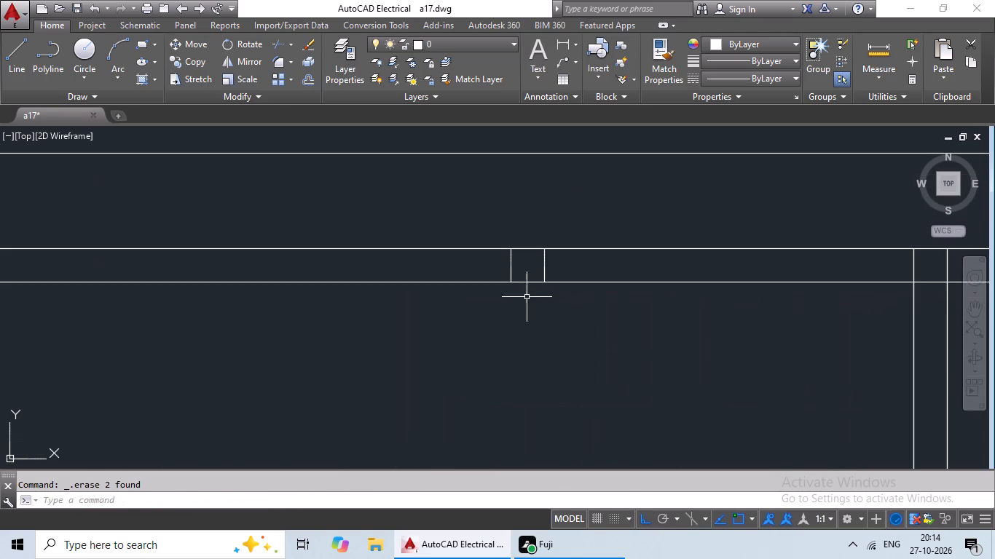
drag(601, 266, 503, 268)
key(Delete)
Erase the two short horizontal lines inside the left vertical partition, level with the crossbar of the lower small rooms.
scroll(570, 249, down, 5)
middle_drag(594, 290, 449, 247)
middle_drag(607, 320, 637, 221)
scroll(637, 266, down, 1)
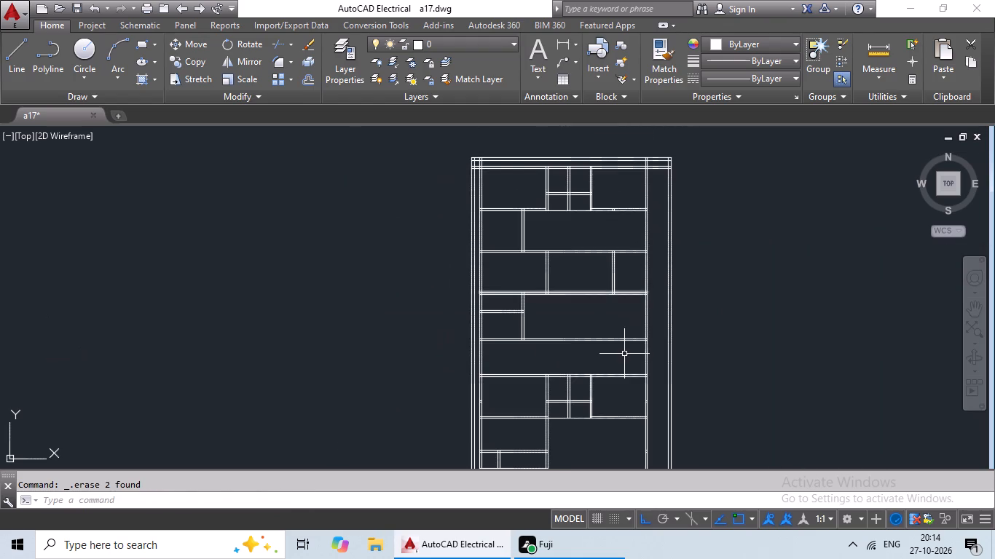
middle_drag(624, 346, 601, 253)
scroll(601, 253, down, 1)
scroll(555, 300, up, 4)
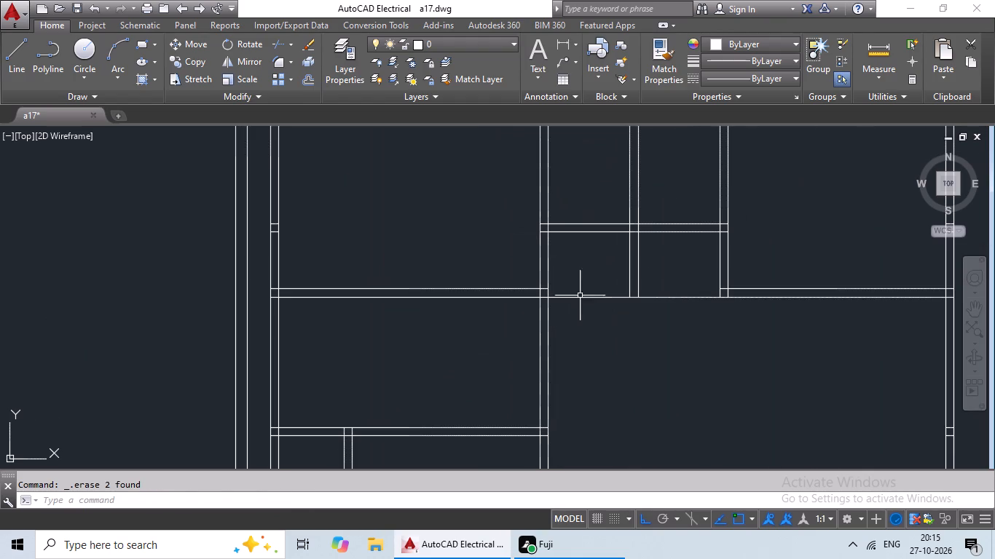
scroll(278, 223, up, 5)
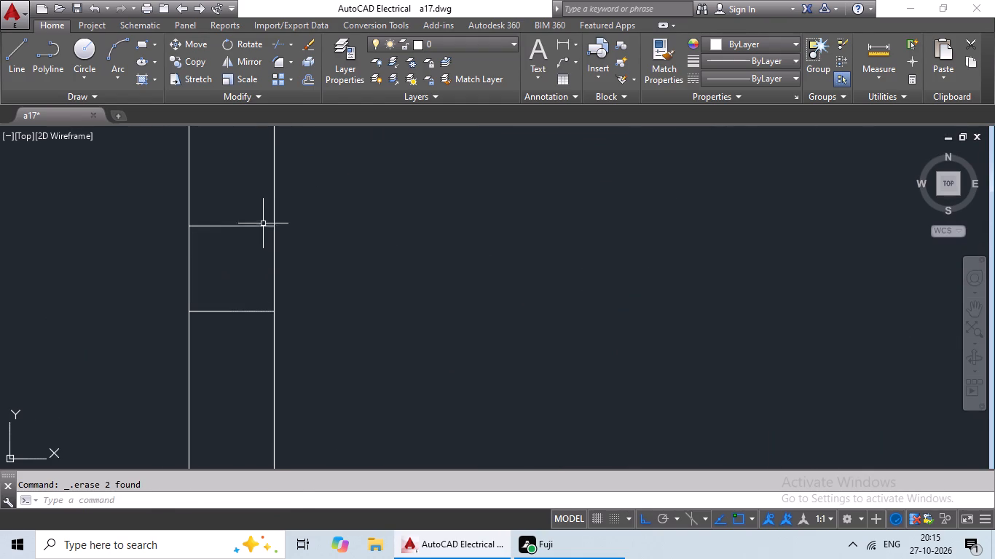
drag(263, 223, 233, 336)
key(Delete)
Erase the two short vertical lines inside the horizontal partition below the upper-right room.
scroll(302, 337, down, 6)
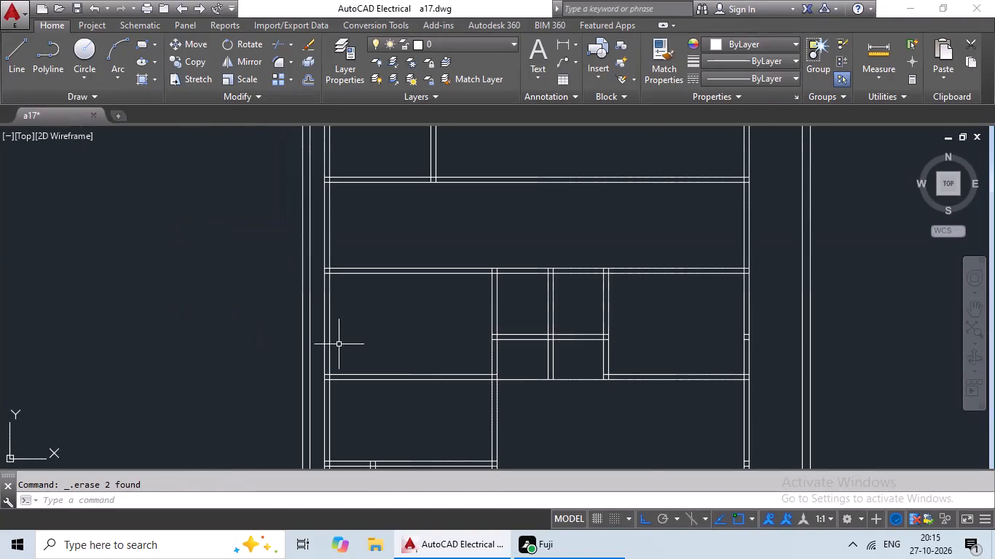
scroll(401, 337, down, 1)
middle_drag(396, 336, 304, 336)
middle_drag(394, 266, 370, 338)
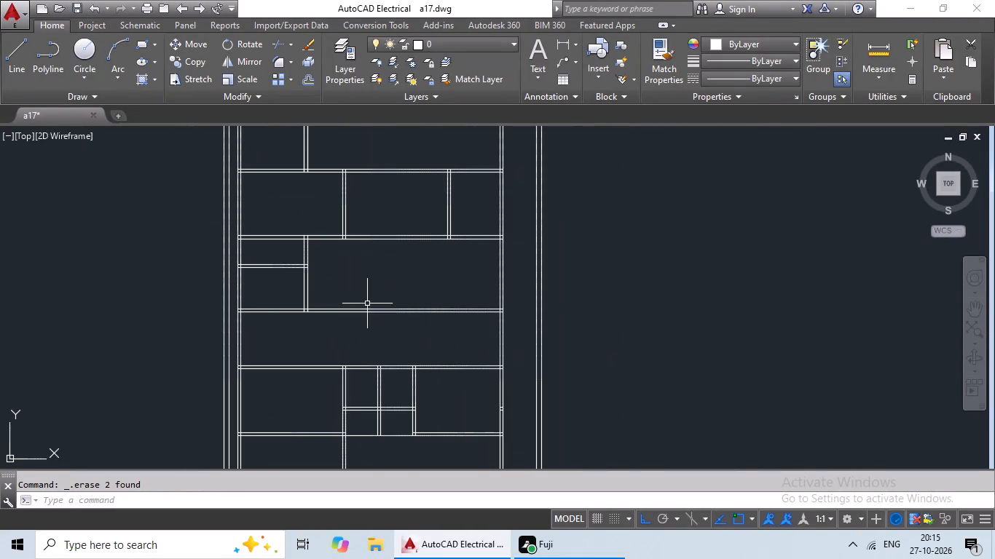
middle_drag(388, 290, 377, 343)
middle_drag(421, 219, 408, 326)
scroll(425, 278, up, 4)
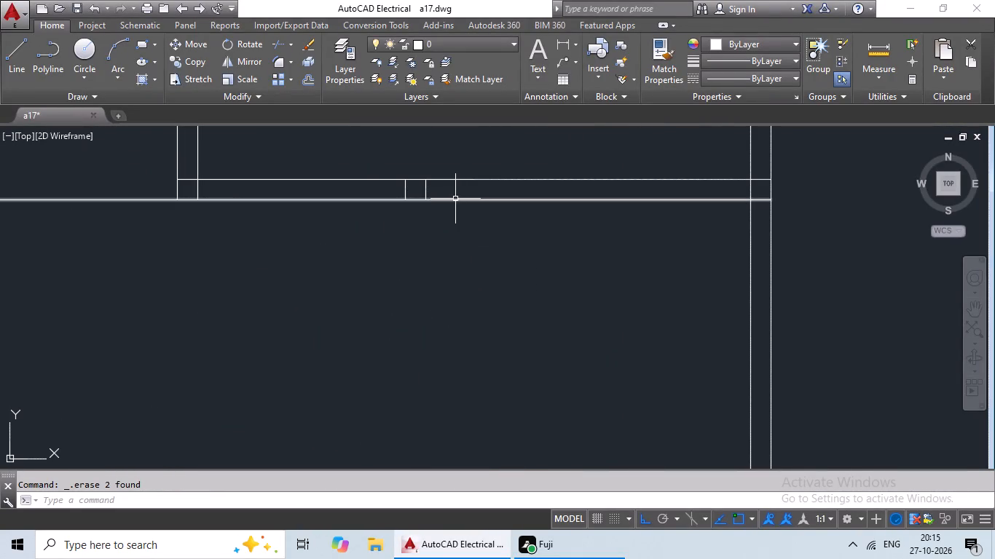
middle_drag(455, 199, 457, 310)
scroll(420, 290, up, 3)
drag(476, 319, 320, 333)
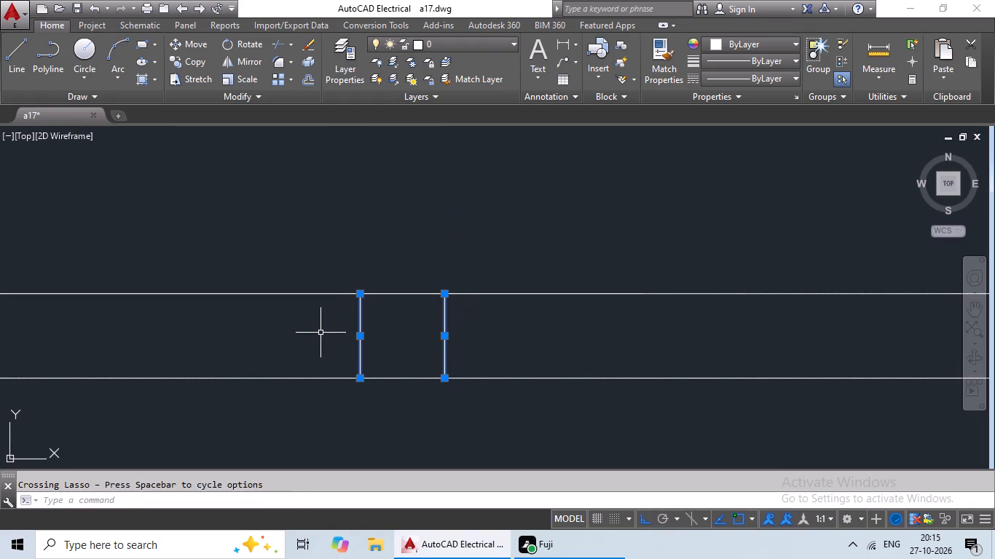
key(Delete)
Erase the two short horizontal lines inside the right vertical partition, level with the crossbar of the lower small rooms.
scroll(425, 306, down, 7)
middle_drag(430, 339, 436, 335)
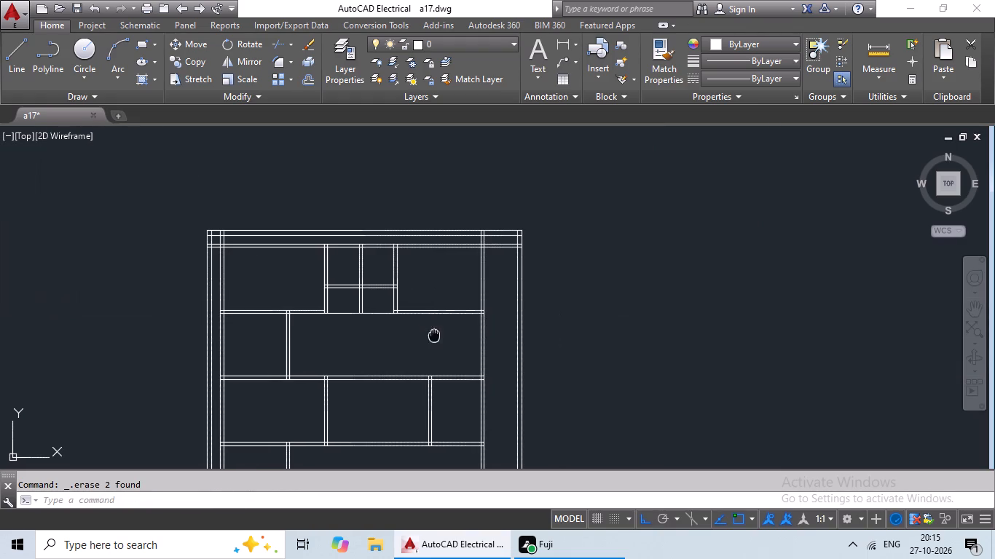
middle_drag(436, 335, 476, 242)
middle_drag(481, 317, 495, 215)
scroll(498, 263, down, 1)
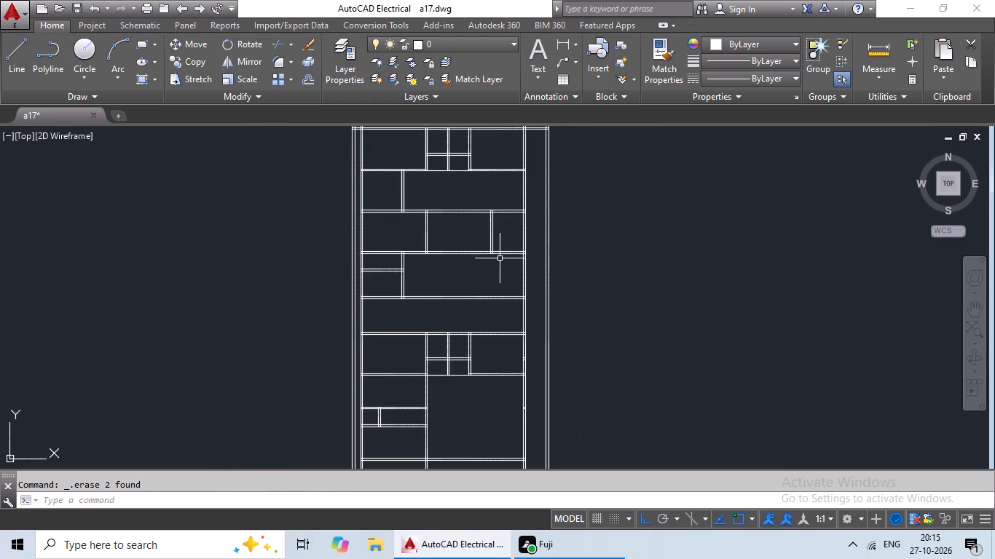
middle_drag(503, 252, 514, 174)
scroll(471, 352, up, 2)
scroll(471, 352, down, 1)
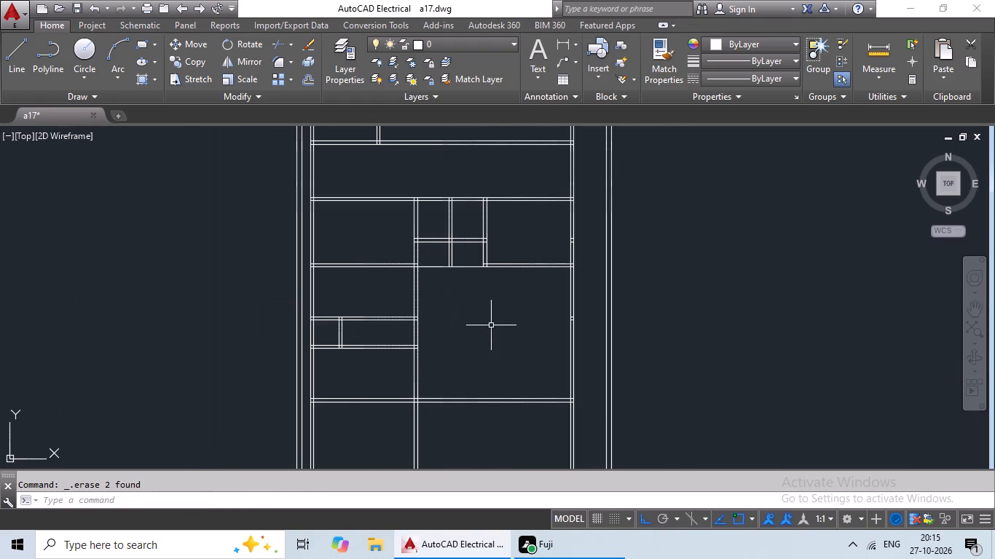
middle_drag(491, 325, 391, 388)
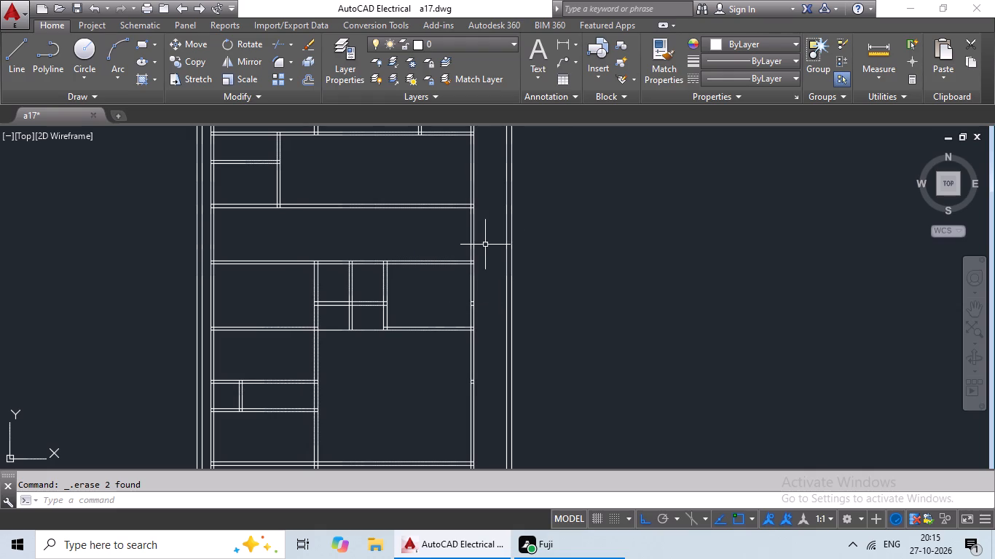
middle_drag(484, 248, 451, 302)
scroll(442, 379, up, 3)
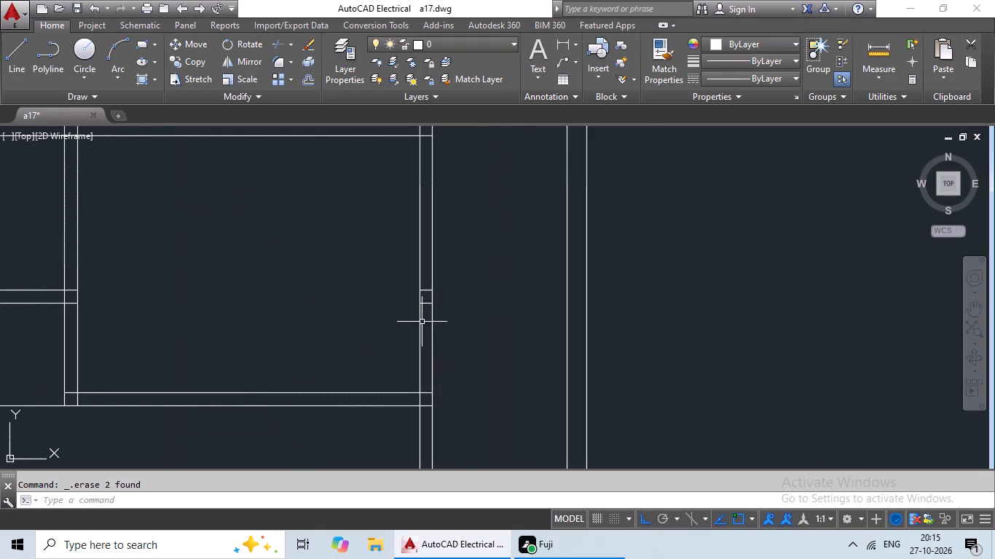
scroll(424, 313, up, 4)
drag(439, 159, 393, 288)
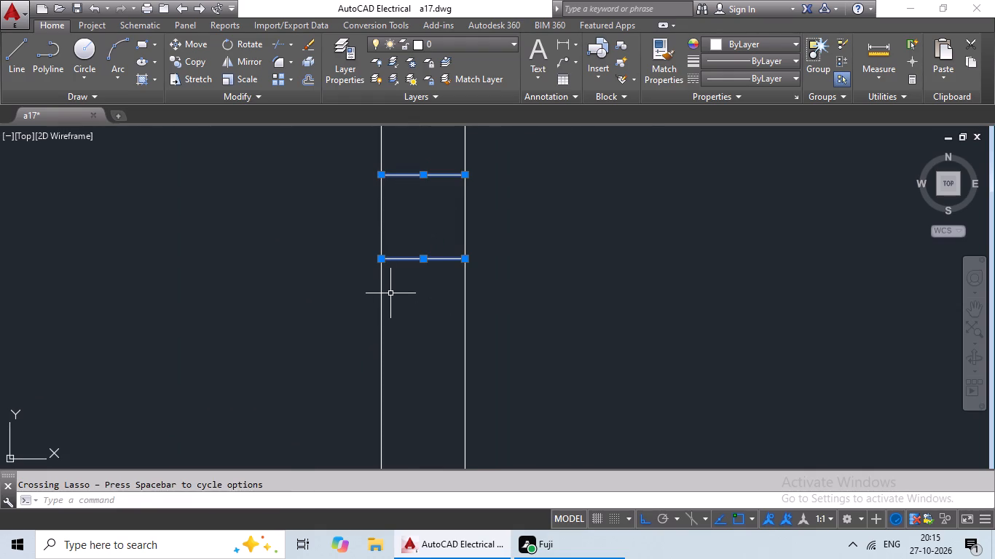
key(Delete)
Erase the other two short horizontal lines inside the right vertical partition, beside the large room below the lower small rooms.
scroll(412, 294, down, 5)
middle_drag(425, 388, 450, 212)
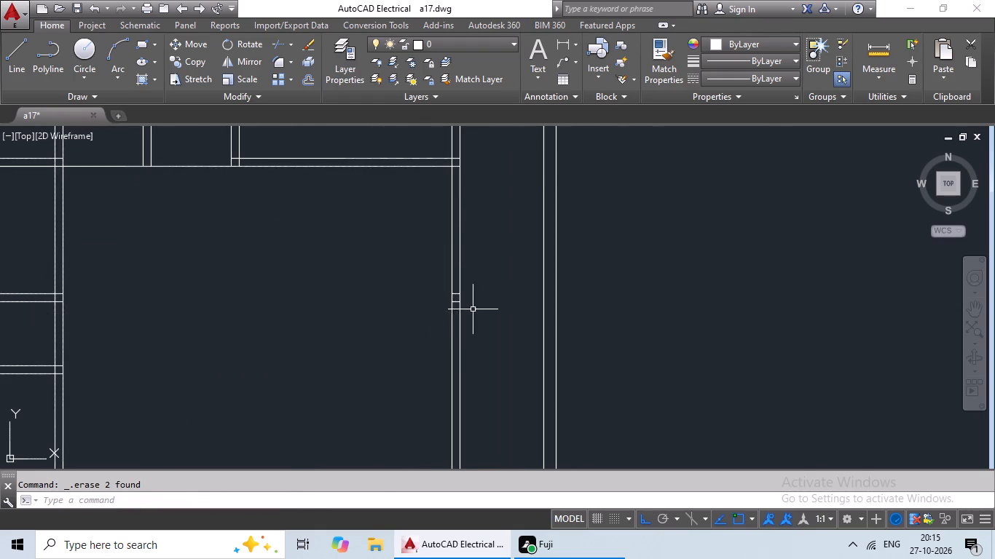
scroll(470, 297, up, 4)
drag(390, 246, 372, 349)
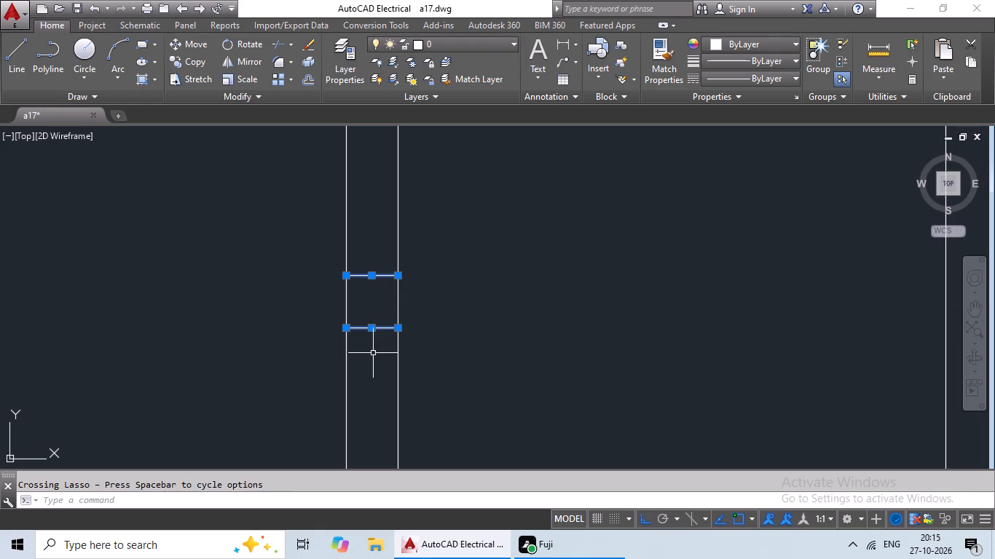
key(Delete)
Trim the vertical partition lines and the left outer wall's inner line between the bottom horizontal partition and the plan's bottom line.
scroll(450, 340, down, 7)
middle_drag(409, 348, 441, 255)
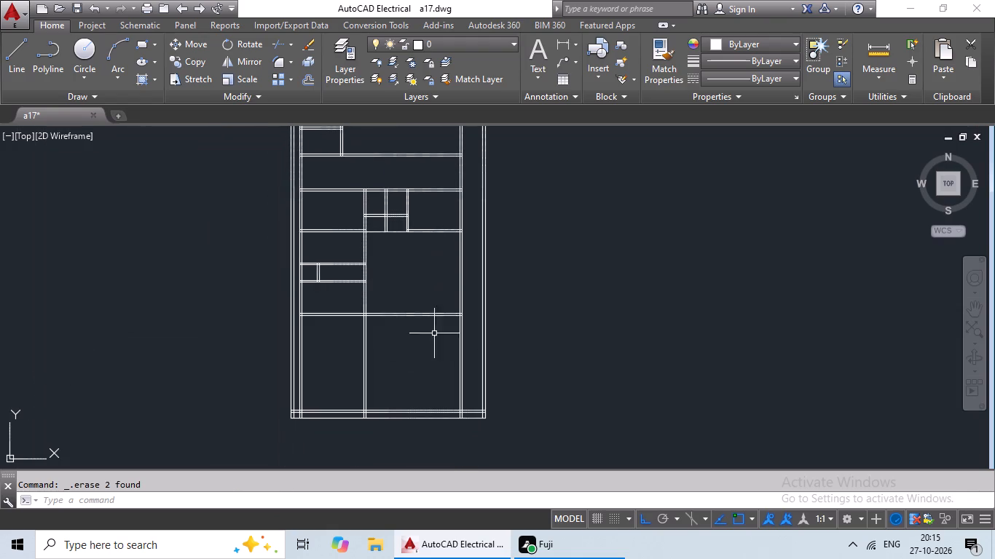
middle_drag(427, 341, 471, 301)
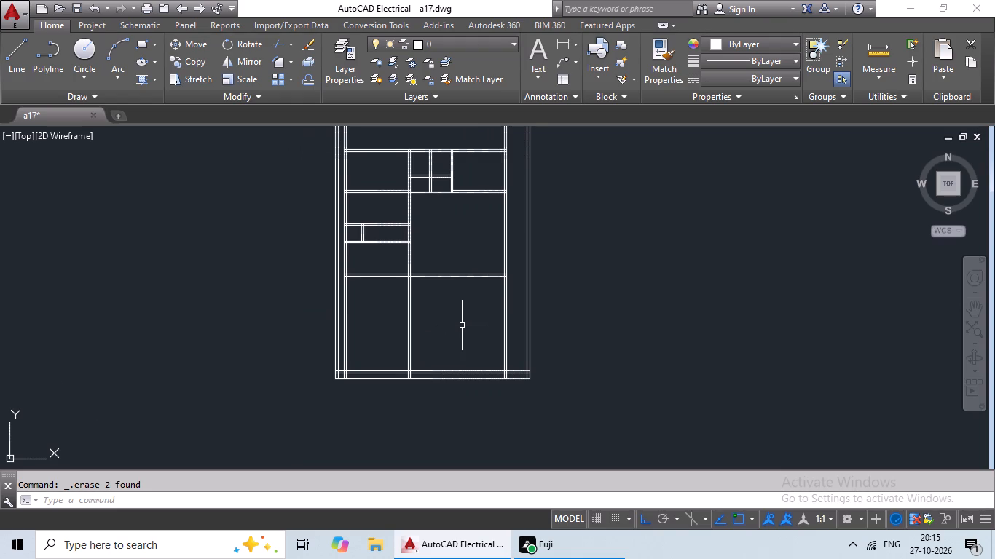
key(Escape)
text(tr)
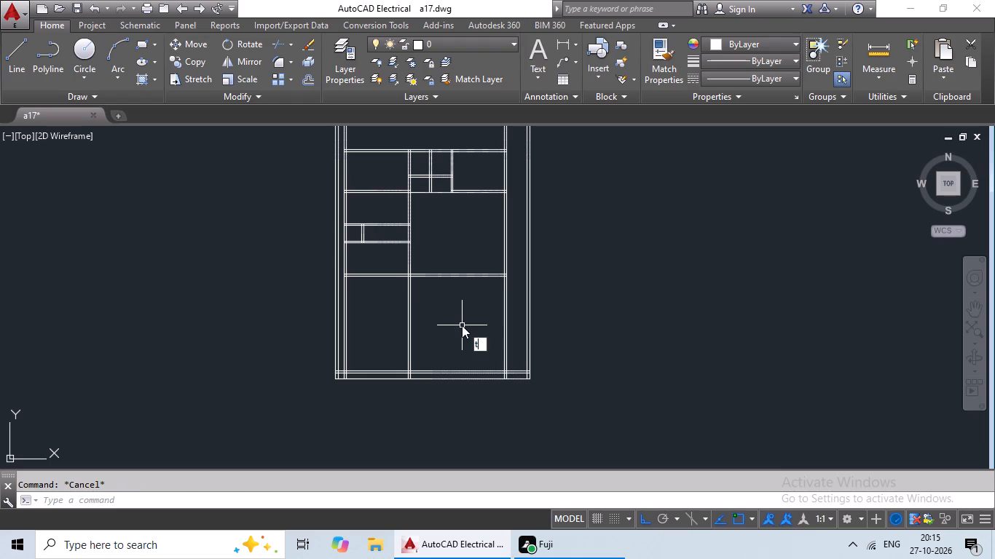
key(space)
key(space)
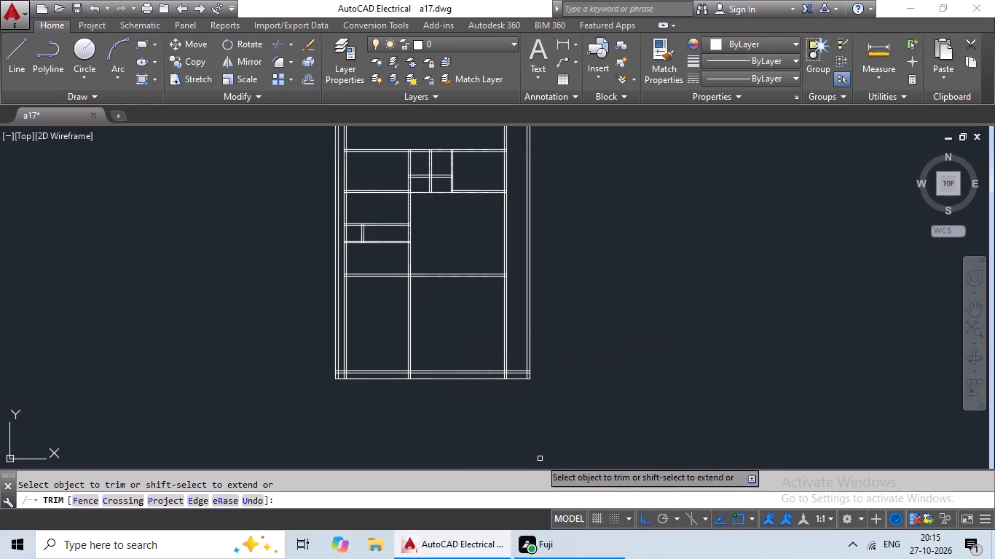
scroll(509, 377, up, 4)
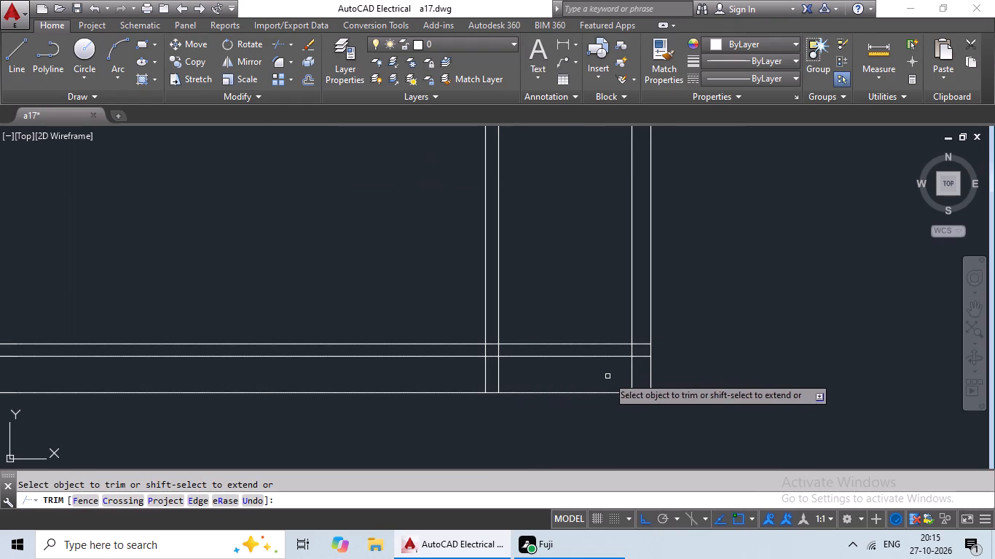
drag(572, 375, 436, 376)
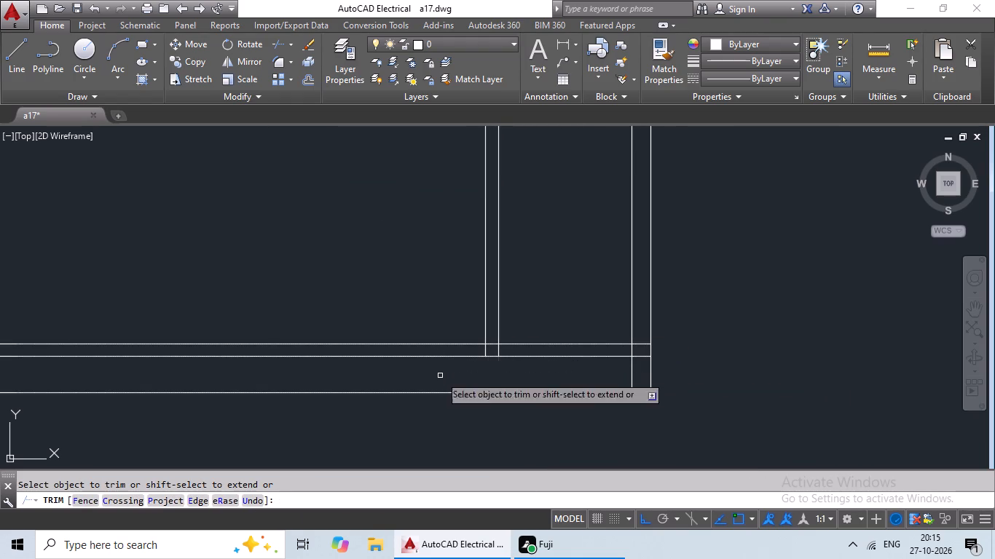
middle_drag(467, 372, 967, 373)
drag(576, 376, 152, 373)
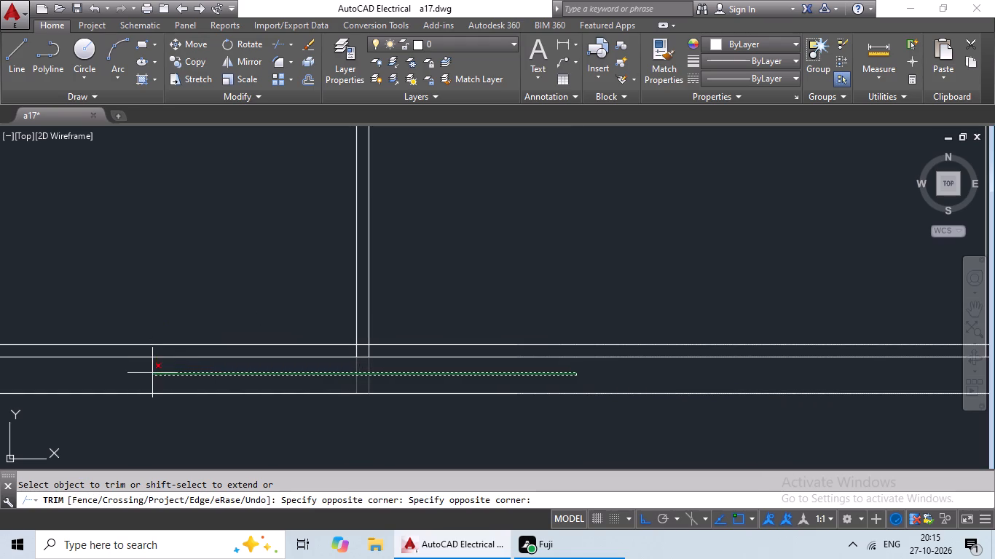
drag(152, 373, 153, 373)
middle_drag(272, 378, 840, 395)
drag(595, 384, 447, 381)
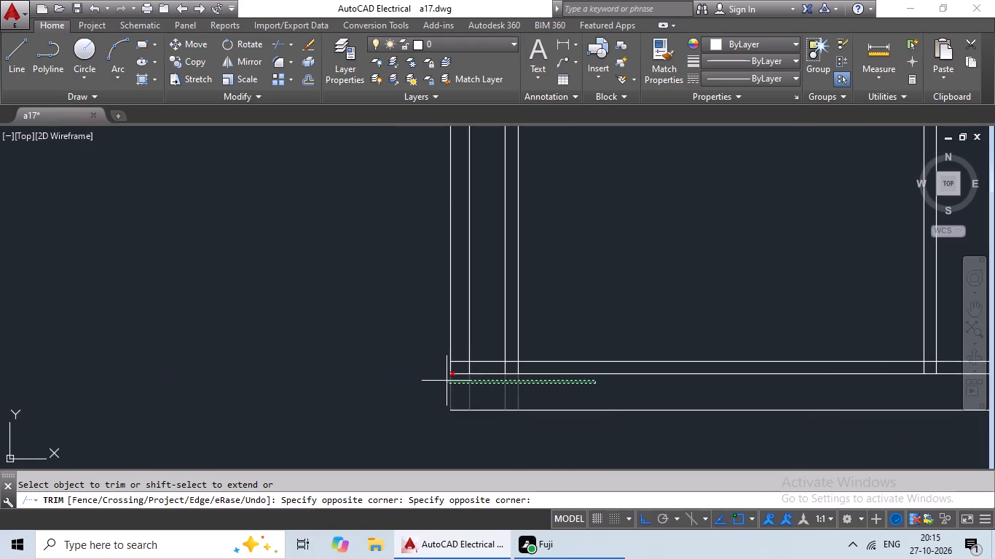
drag(447, 381, 461, 394)
Trim the right vertical partition's two lines between the top outer wall and the top horizontal partition.
scroll(532, 403, down, 3)
middle_drag(610, 349, 473, 385)
scroll(570, 319, down, 1)
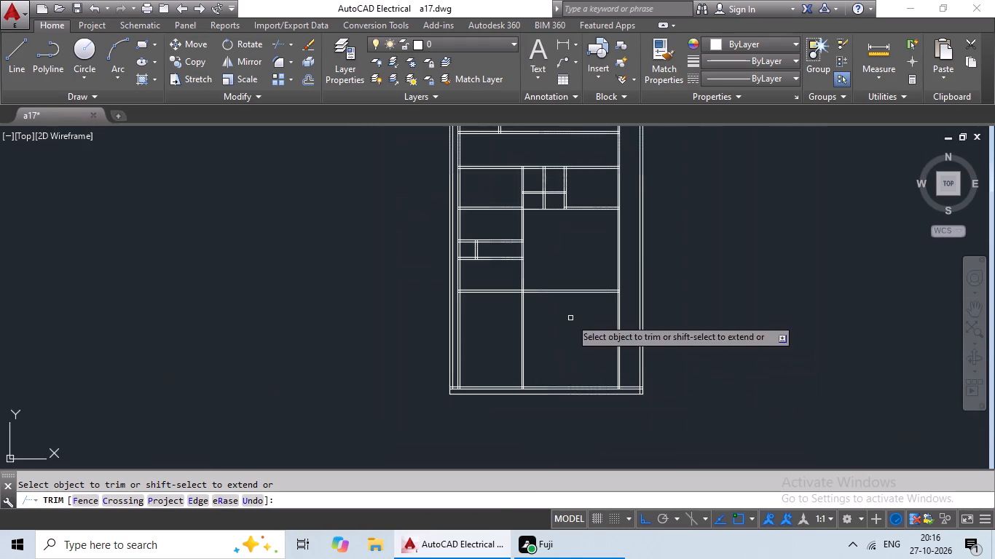
middle_drag(570, 318, 513, 380)
middle_drag(532, 165, 516, 277)
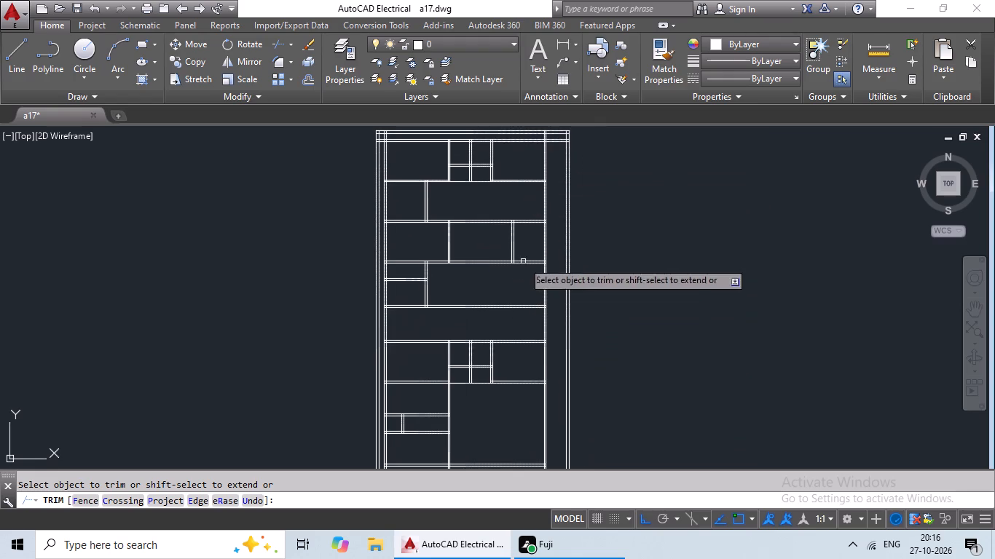
middle_drag(504, 186, 479, 277)
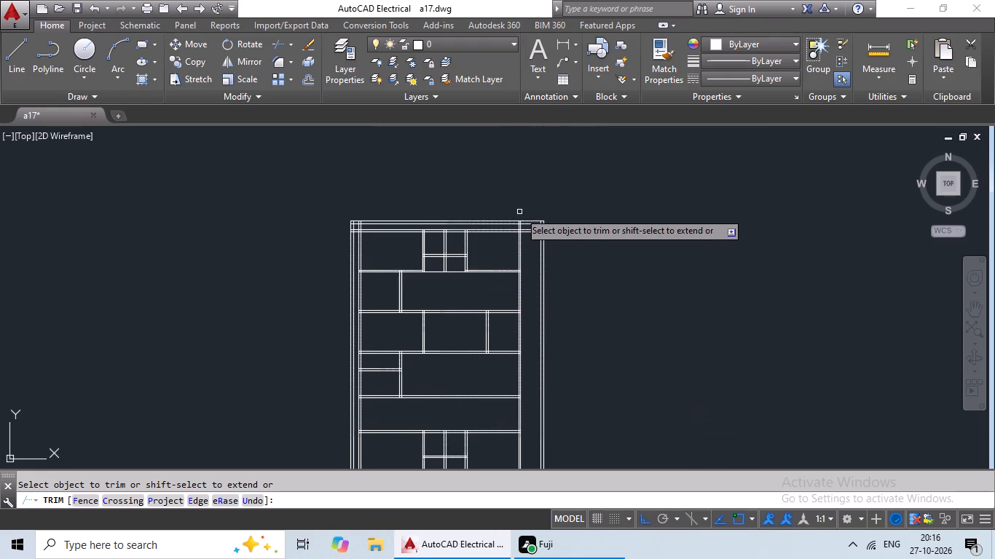
scroll(519, 212, up, 4)
scroll(539, 311, up, 2)
drag(596, 295, 431, 318)
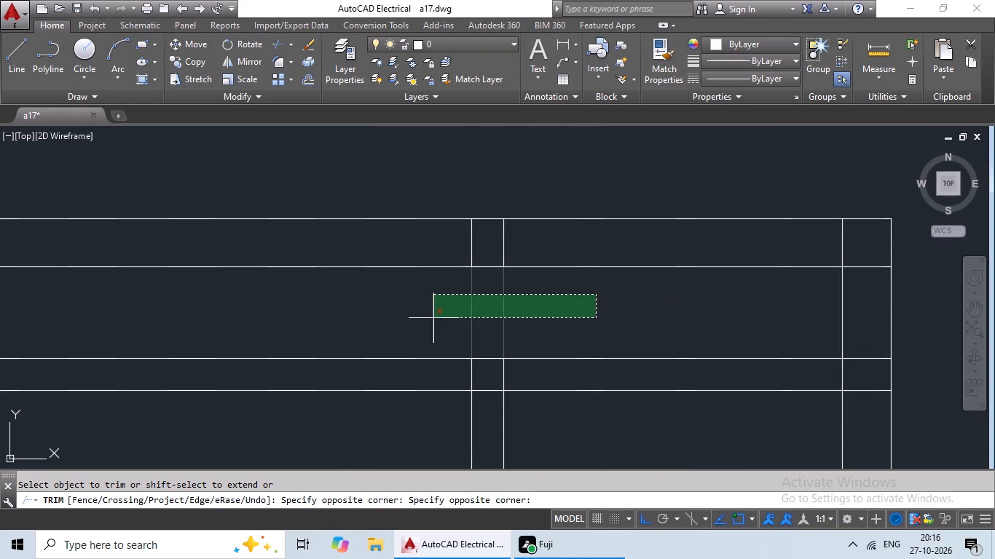
drag(431, 318, 430, 319)
scroll(602, 354, down, 1)
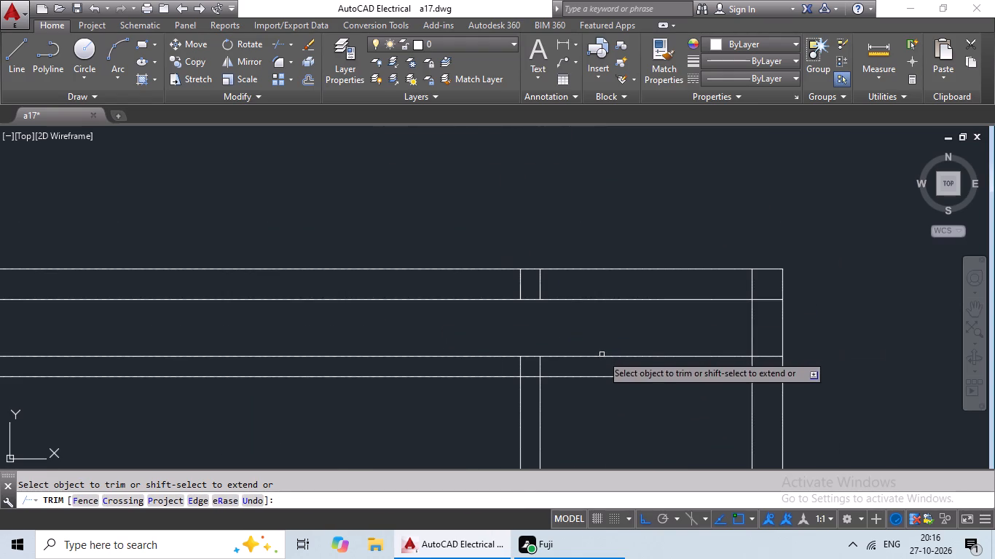
Trim the top horizontal partition's two lines between the right vertical partition and the right outer wall.
drag(626, 336, 591, 443)
drag(591, 439, 605, 427)
scroll(663, 388, down, 3)
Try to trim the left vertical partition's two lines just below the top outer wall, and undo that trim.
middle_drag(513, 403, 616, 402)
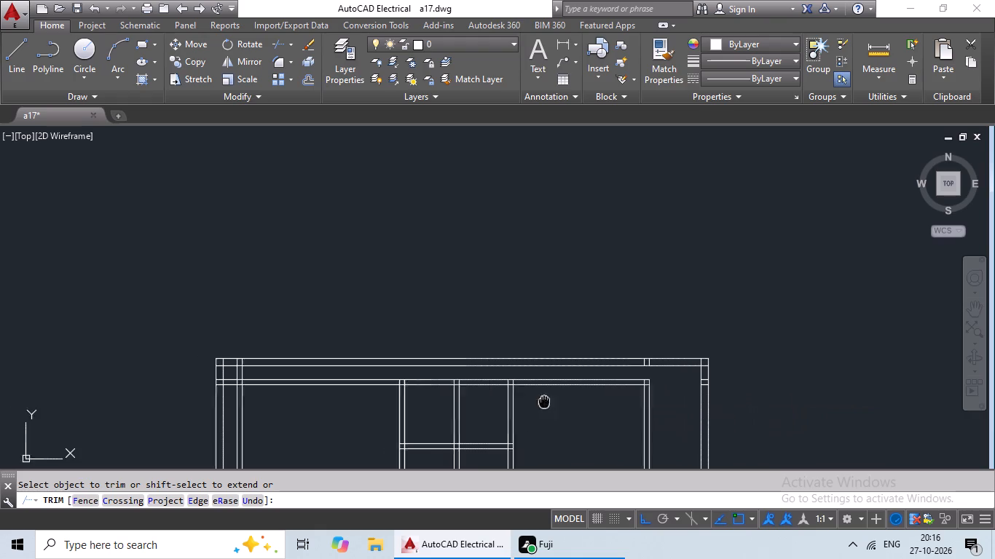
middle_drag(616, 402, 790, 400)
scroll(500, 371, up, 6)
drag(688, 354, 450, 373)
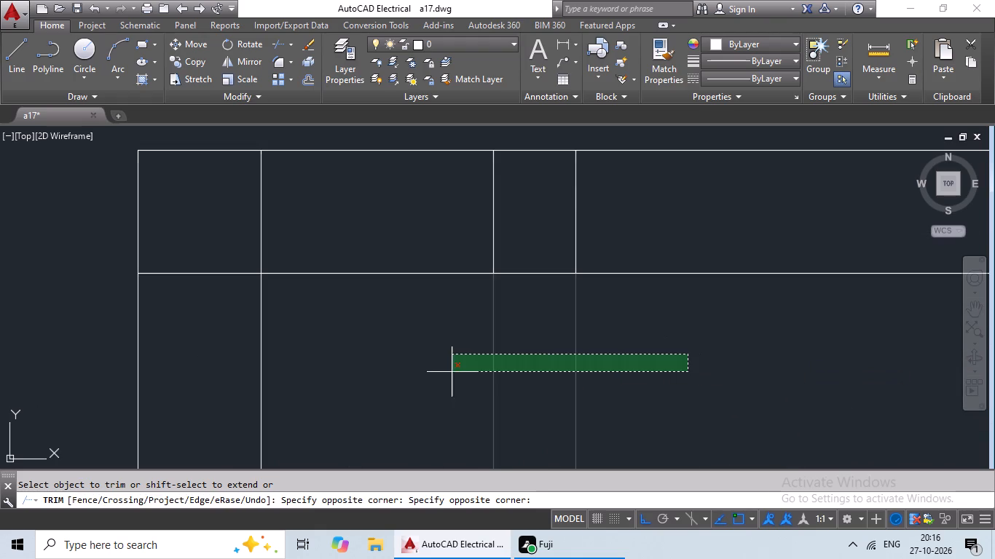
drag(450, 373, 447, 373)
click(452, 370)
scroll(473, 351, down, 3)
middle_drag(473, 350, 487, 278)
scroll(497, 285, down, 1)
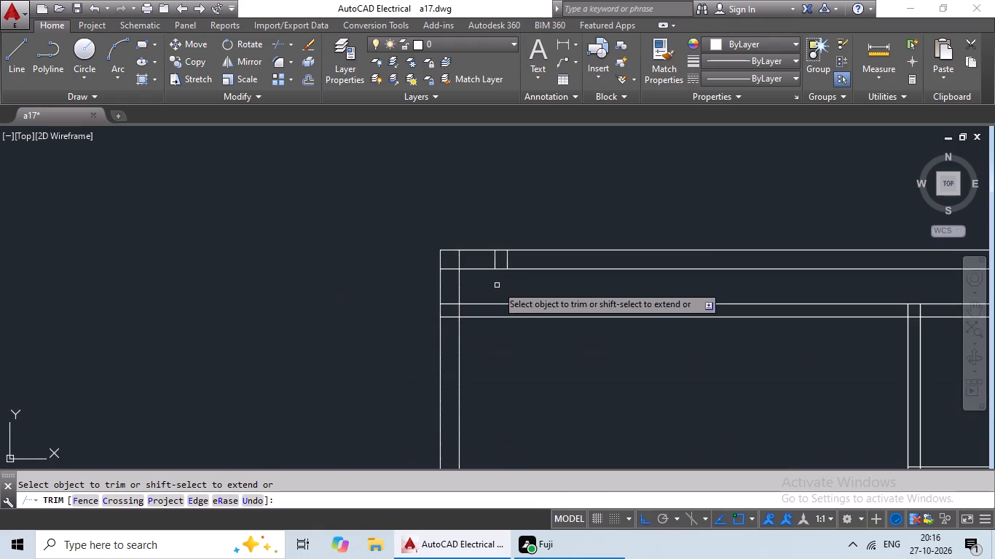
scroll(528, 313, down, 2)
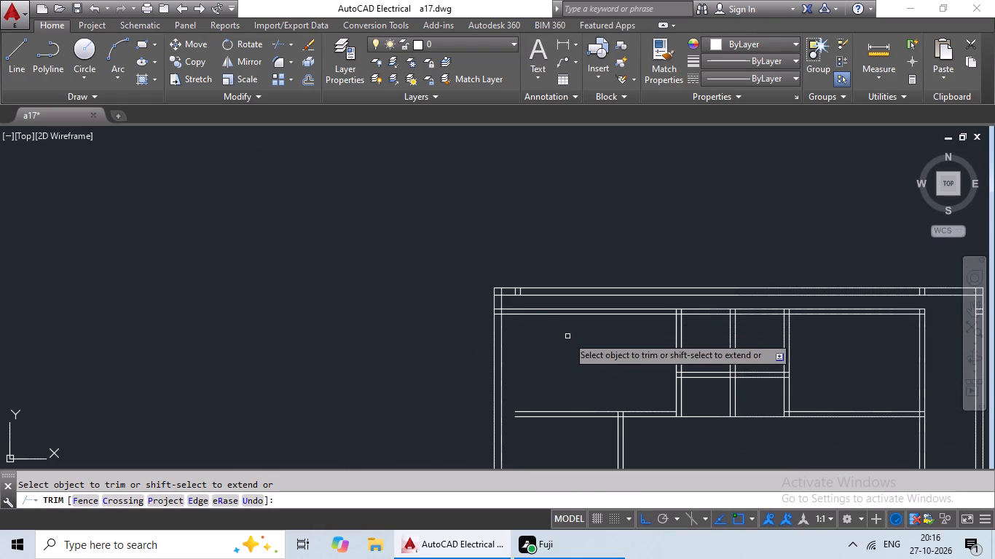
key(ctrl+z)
Trim the top horizontal partition's two lines between the left outer wall and the left vertical partition.
scroll(568, 334, down, 4)
middle_drag(455, 338, 581, 336)
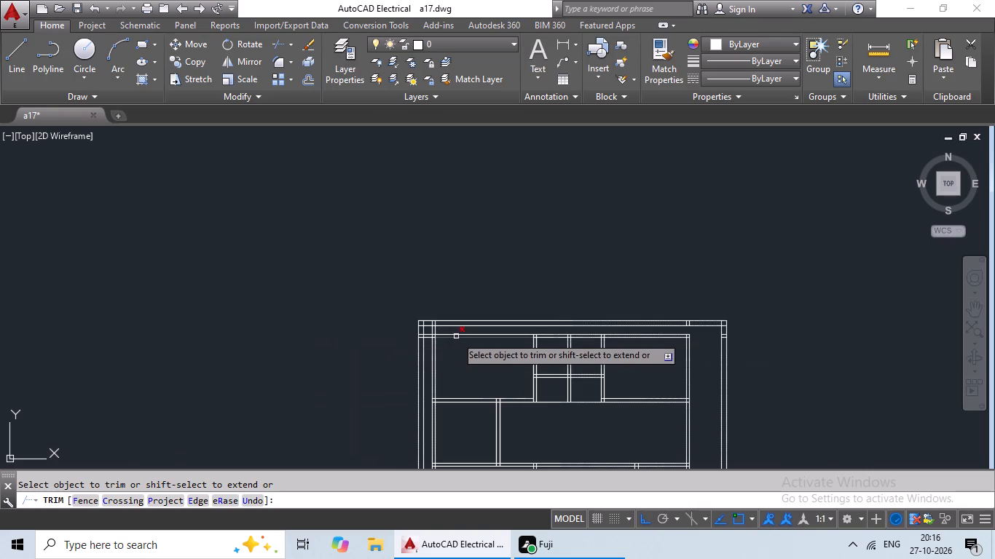
scroll(456, 336, up, 5)
drag(164, 296, 138, 386)
drag(138, 386, 153, 376)
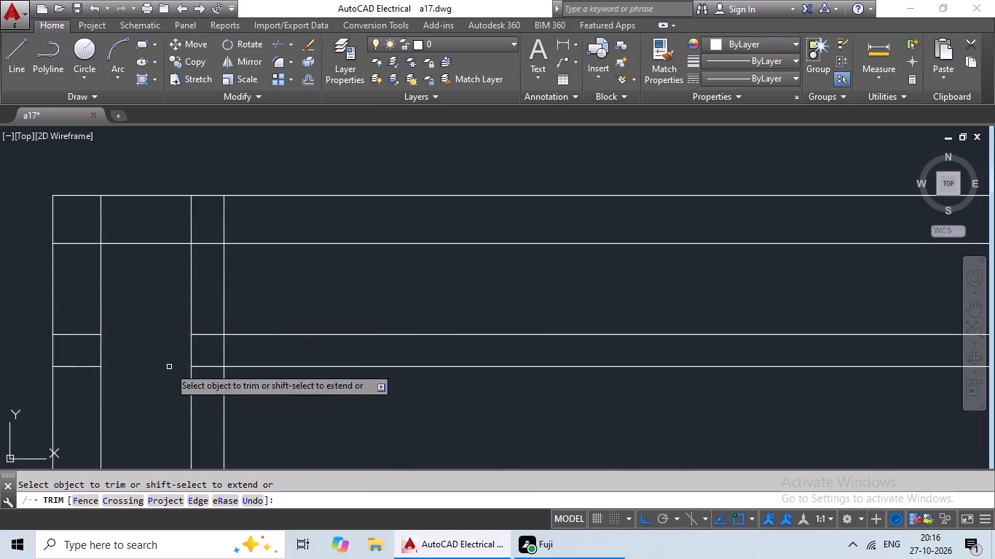
Trim the left vertical partition's two lines between the top outer wall and the top horizontal partition.
drag(320, 272, 156, 303)
drag(156, 303, 181, 301)
scroll(297, 285, down, 5)
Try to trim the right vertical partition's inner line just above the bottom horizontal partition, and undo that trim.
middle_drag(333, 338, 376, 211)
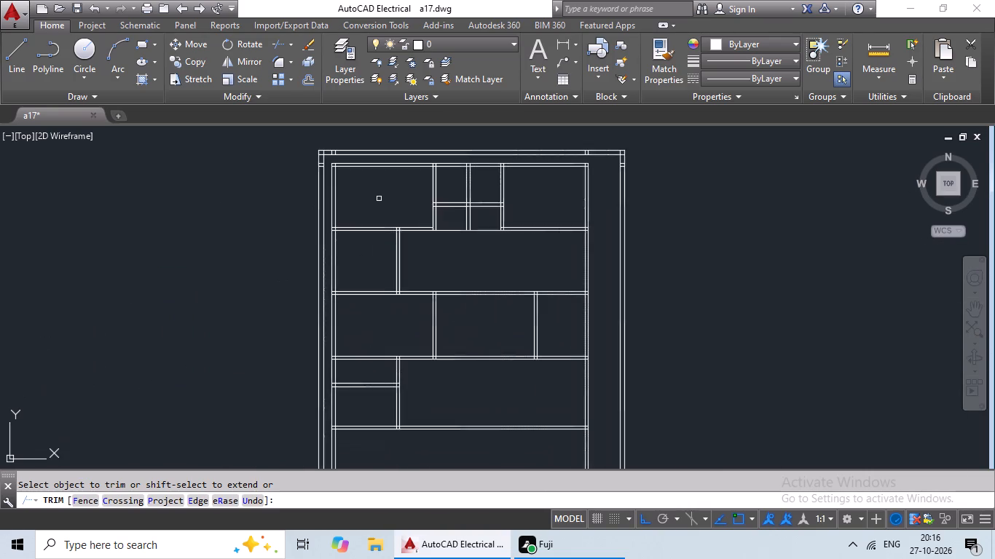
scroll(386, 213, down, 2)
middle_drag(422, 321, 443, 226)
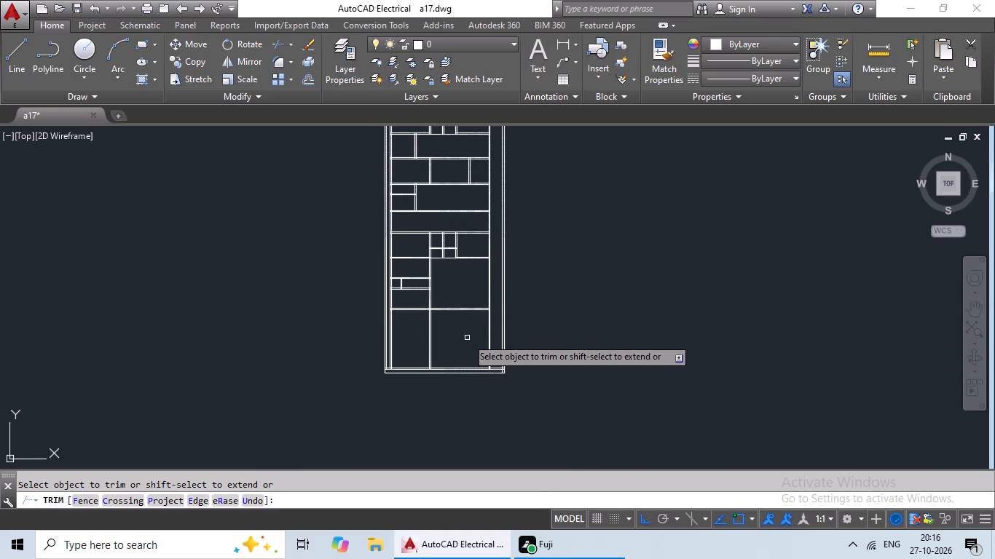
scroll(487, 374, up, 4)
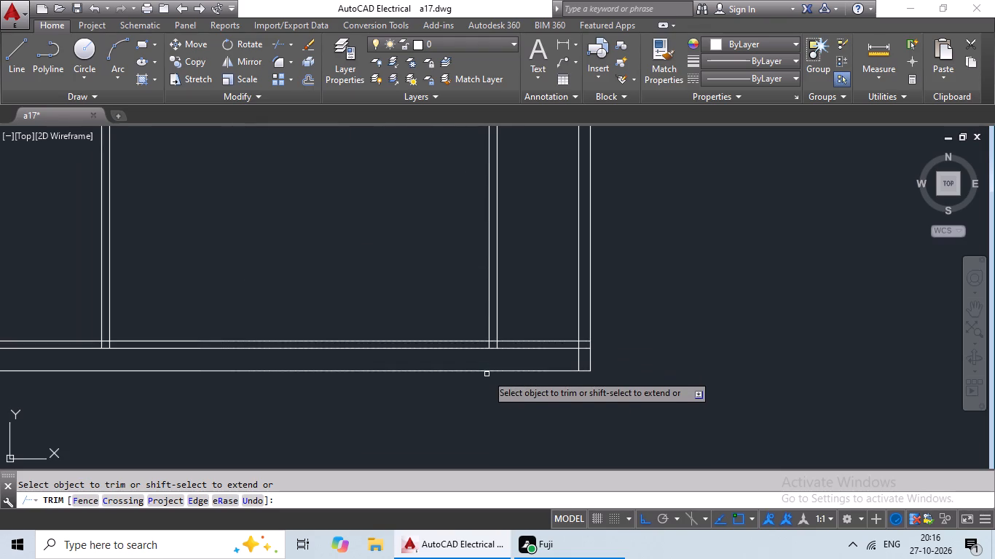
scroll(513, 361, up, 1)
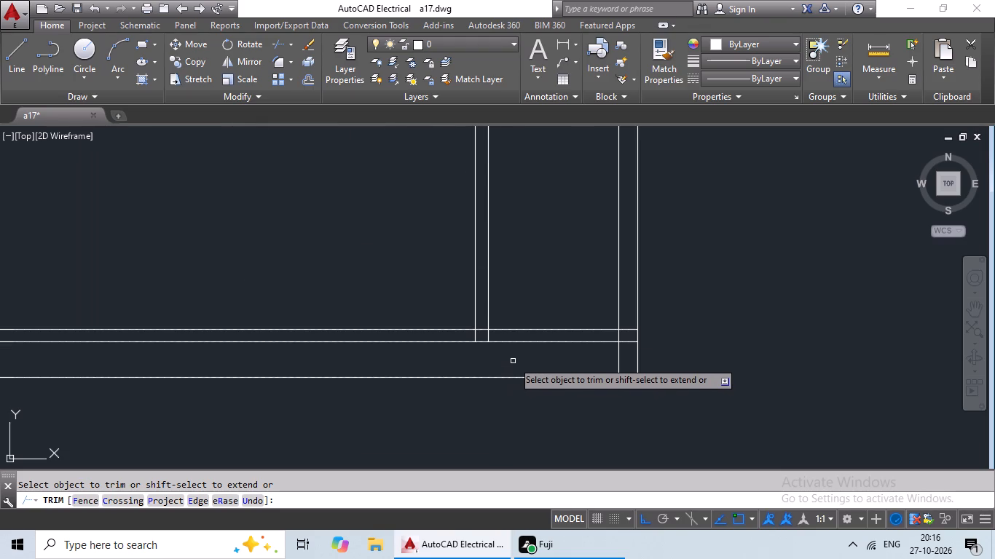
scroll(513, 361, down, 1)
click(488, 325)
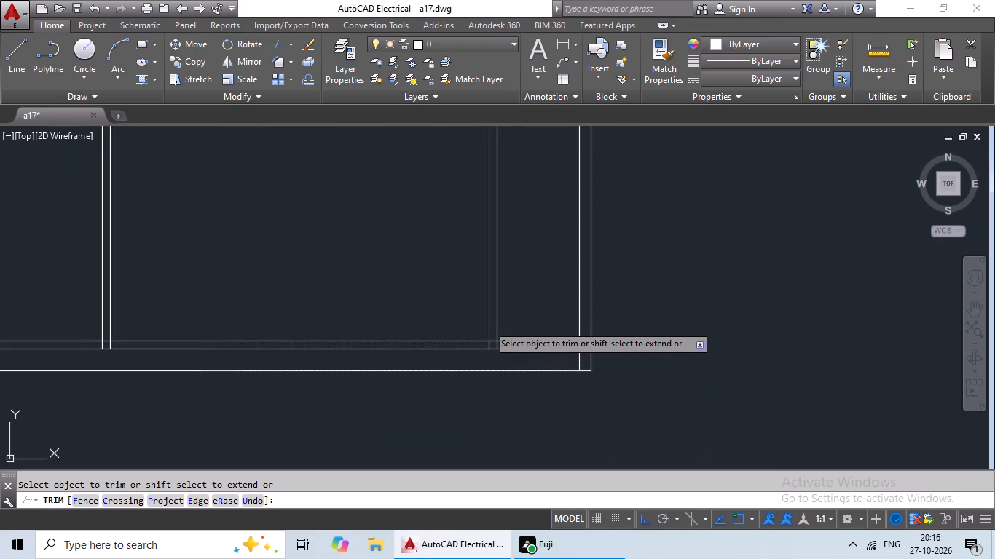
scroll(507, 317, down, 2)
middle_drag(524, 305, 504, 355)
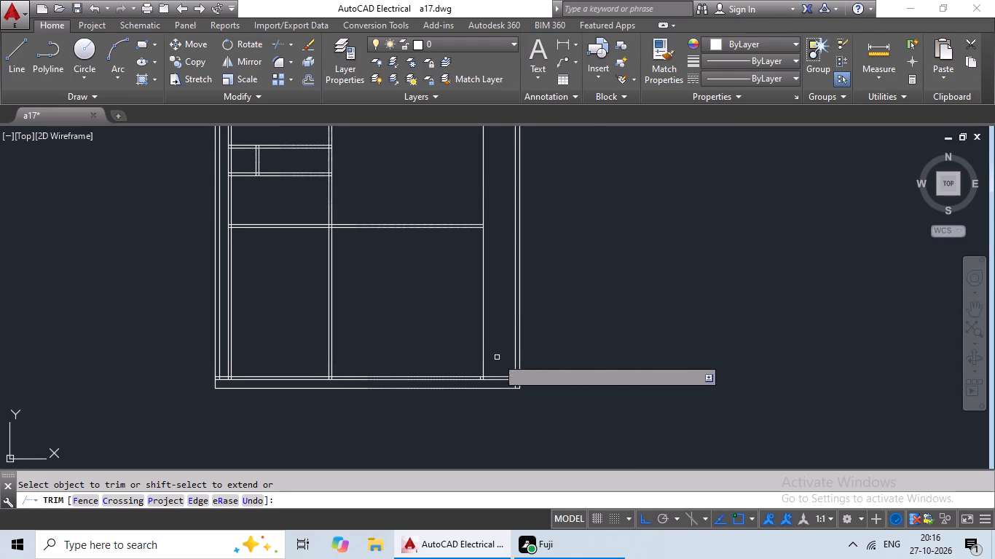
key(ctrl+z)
Trim the right vertical partition's inner line just below the lowest room-dividing horizontal partition, beside the bottom room.
scroll(490, 356, down, 4)
middle_drag(492, 381, 406, 100)
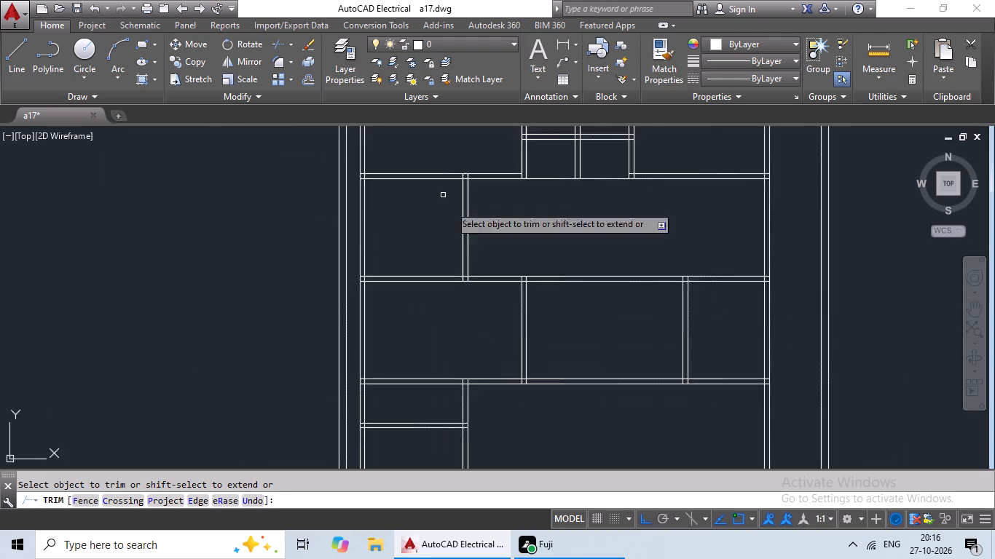
scroll(497, 285, down, 2)
middle_drag(526, 314, 484, 144)
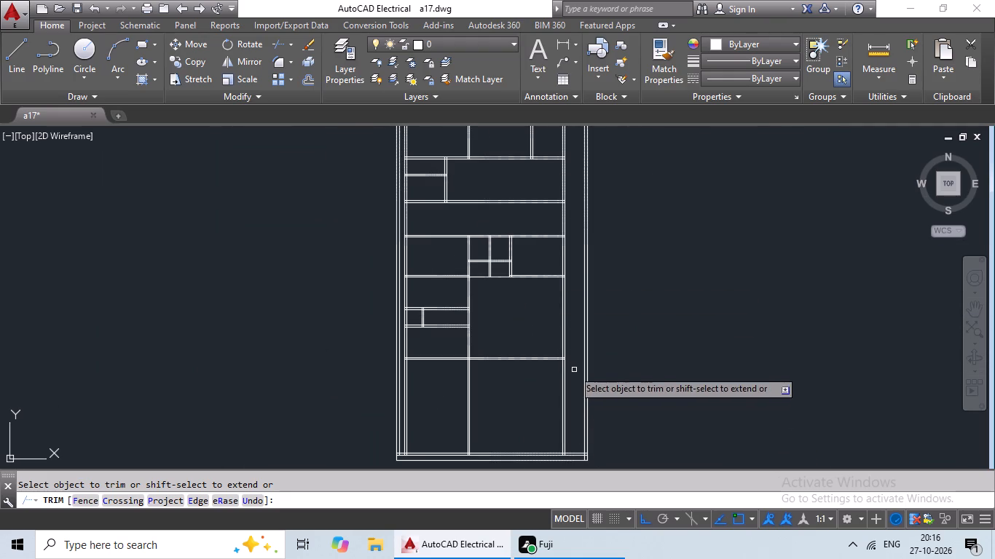
scroll(557, 364, up, 5)
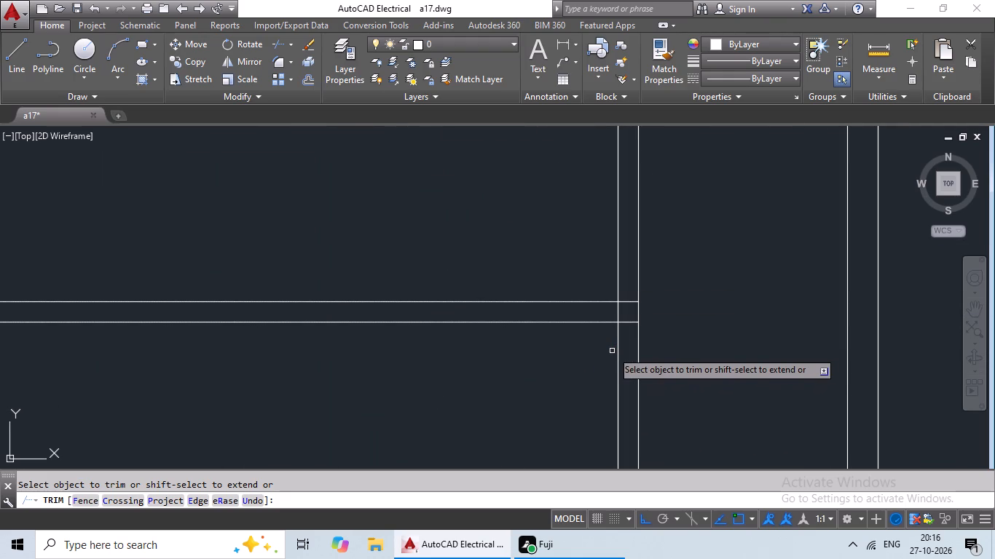
click(617, 347)
Trim the two lines of the middle vertical partition that divides the two bottom rooms.
scroll(617, 348, down, 4)
middle_drag(590, 396, 589, 394)
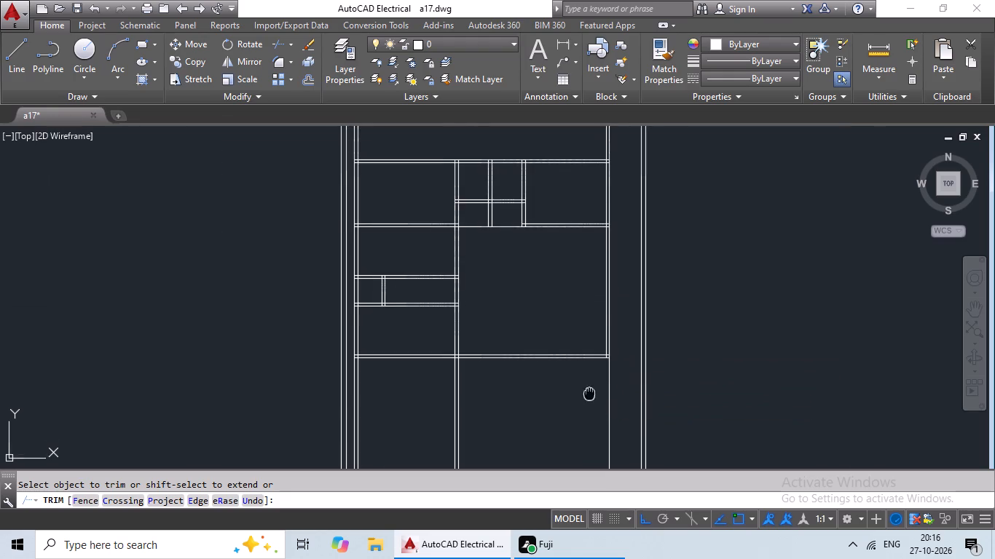
middle_drag(589, 394, 595, 301)
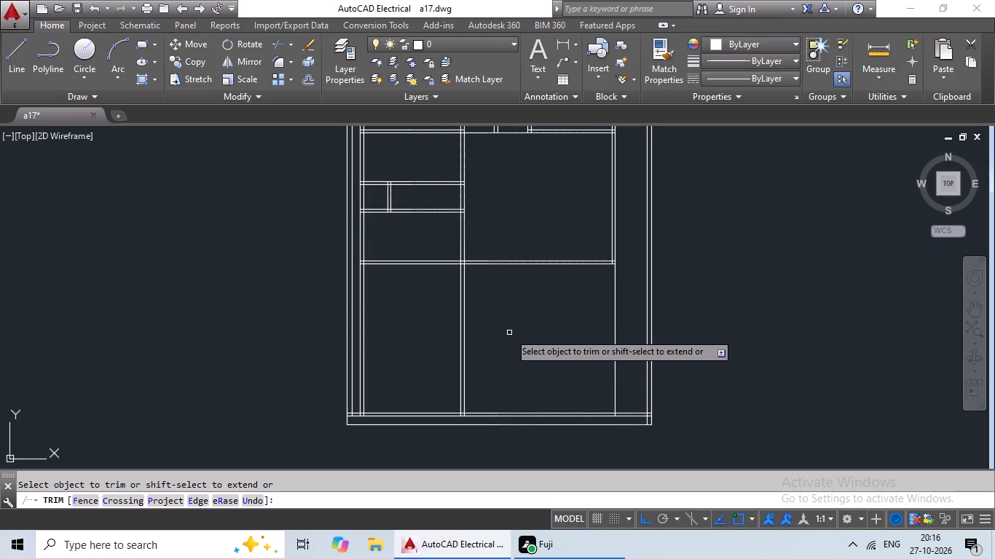
scroll(477, 325, up, 1)
drag(532, 304, 393, 375)
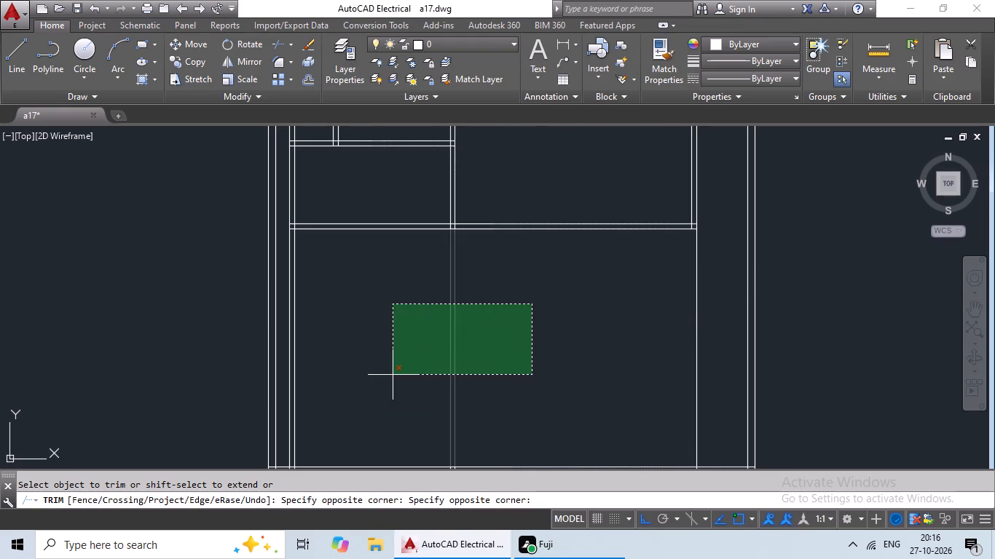
drag(393, 375, 392, 376)
scroll(478, 338, down, 3)
middle_drag(484, 344, 463, 384)
middle_drag(469, 374, 487, 366)
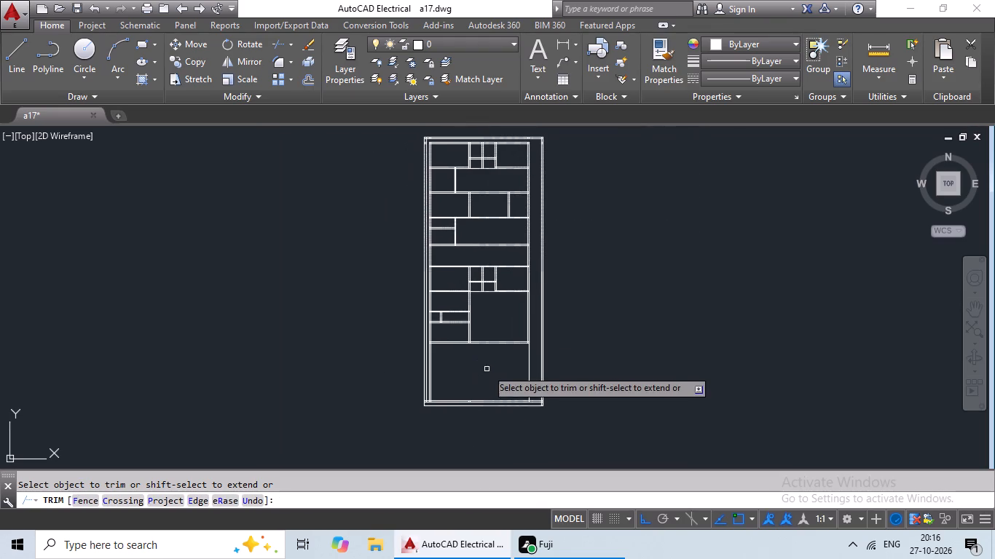
key(Escape)
key(Escape)
key(Escape)
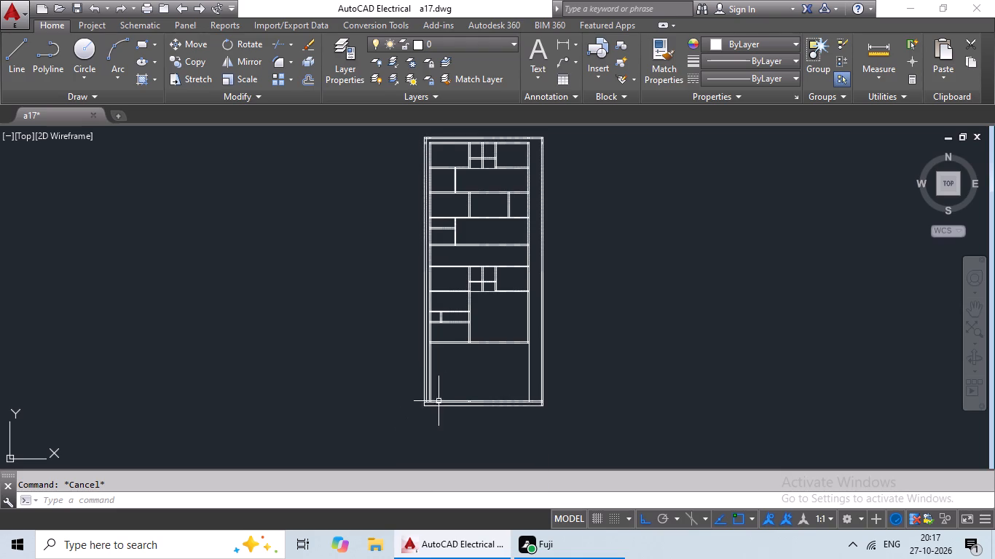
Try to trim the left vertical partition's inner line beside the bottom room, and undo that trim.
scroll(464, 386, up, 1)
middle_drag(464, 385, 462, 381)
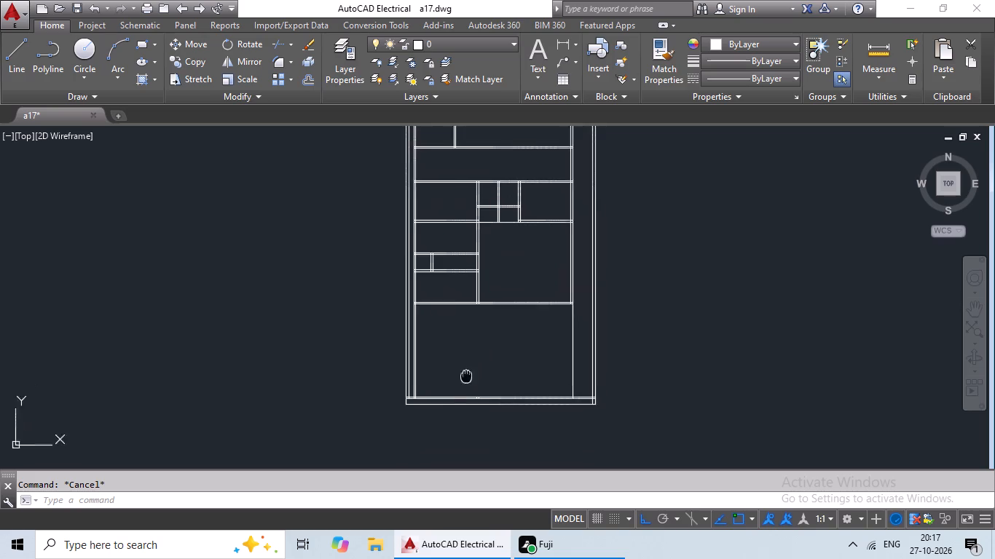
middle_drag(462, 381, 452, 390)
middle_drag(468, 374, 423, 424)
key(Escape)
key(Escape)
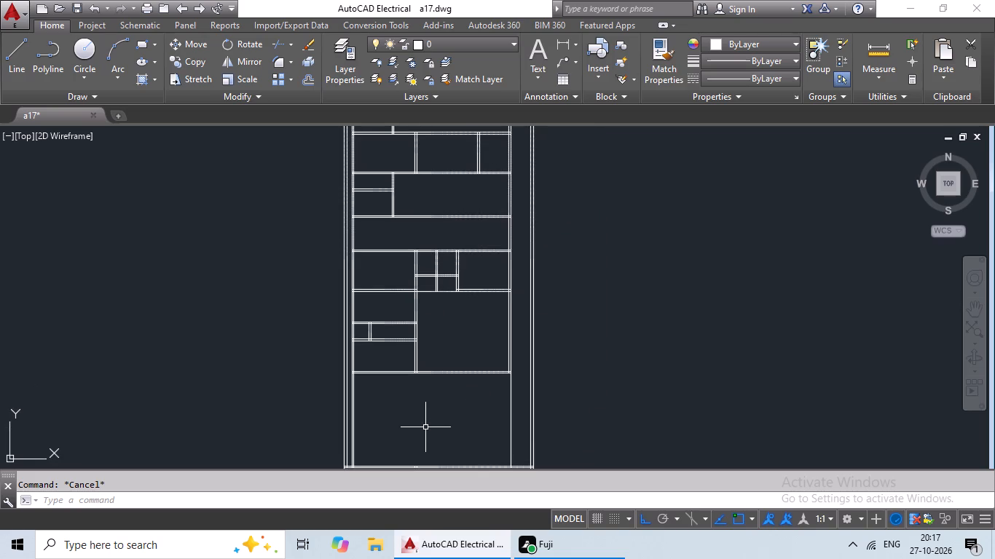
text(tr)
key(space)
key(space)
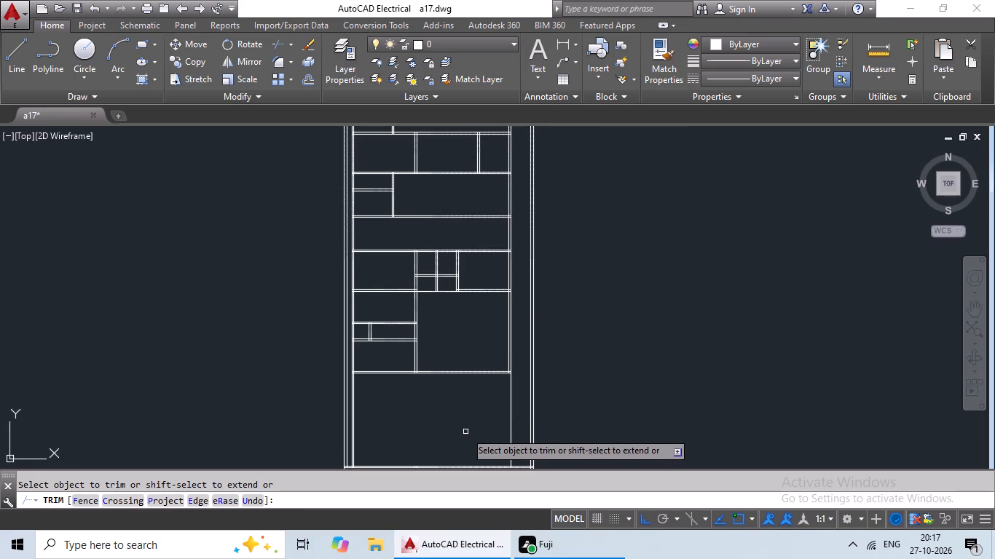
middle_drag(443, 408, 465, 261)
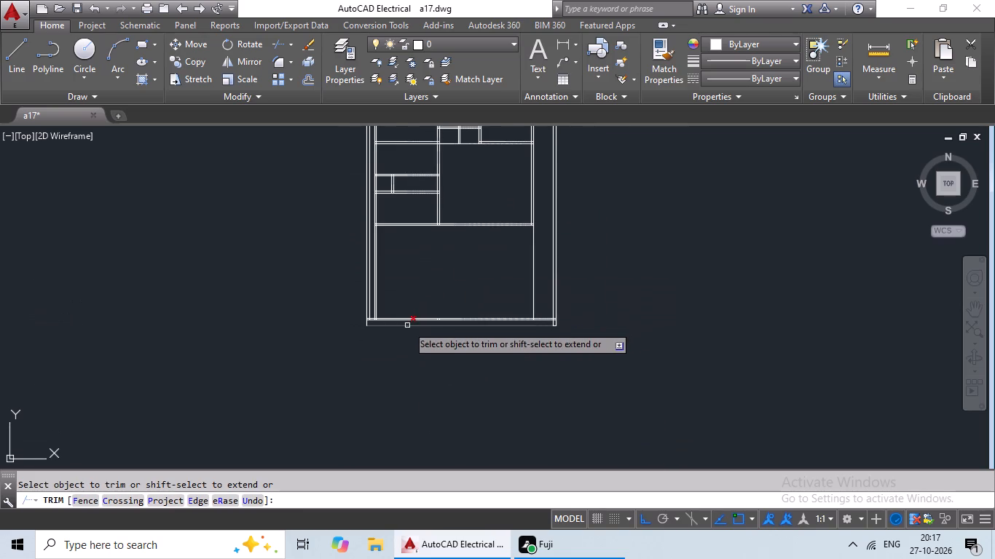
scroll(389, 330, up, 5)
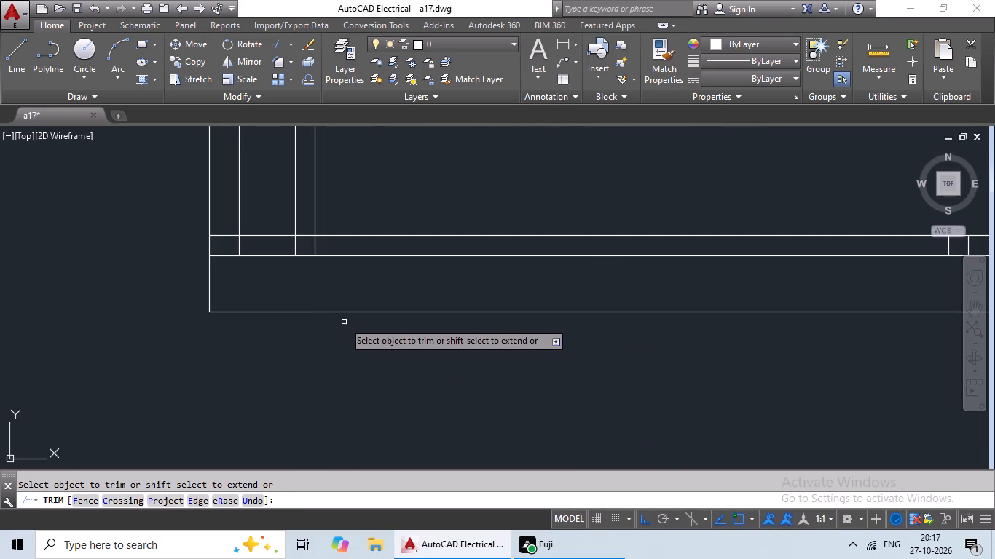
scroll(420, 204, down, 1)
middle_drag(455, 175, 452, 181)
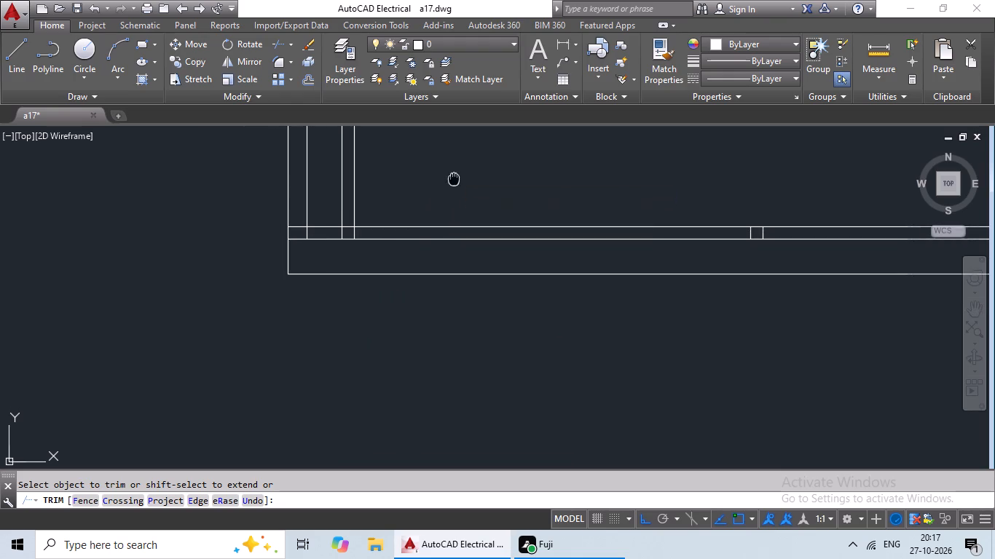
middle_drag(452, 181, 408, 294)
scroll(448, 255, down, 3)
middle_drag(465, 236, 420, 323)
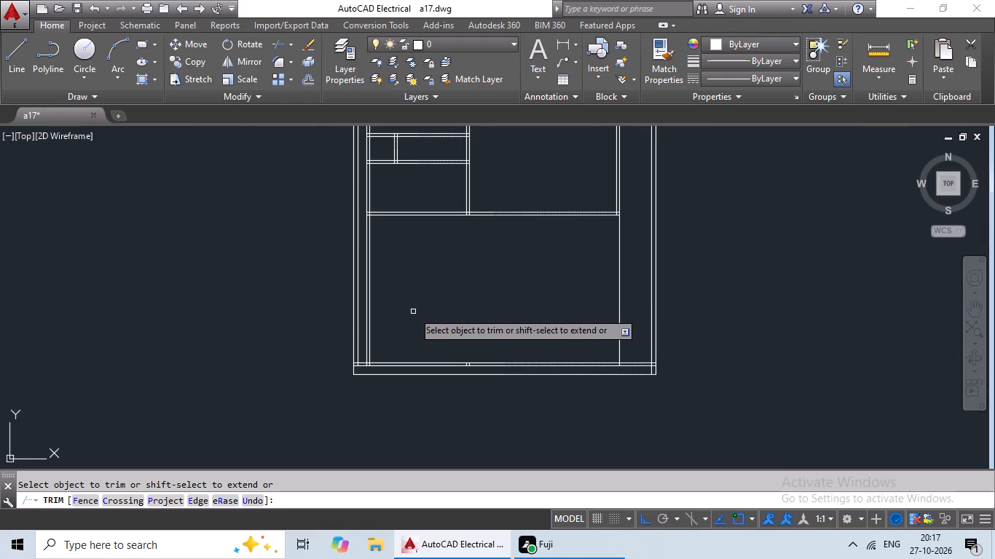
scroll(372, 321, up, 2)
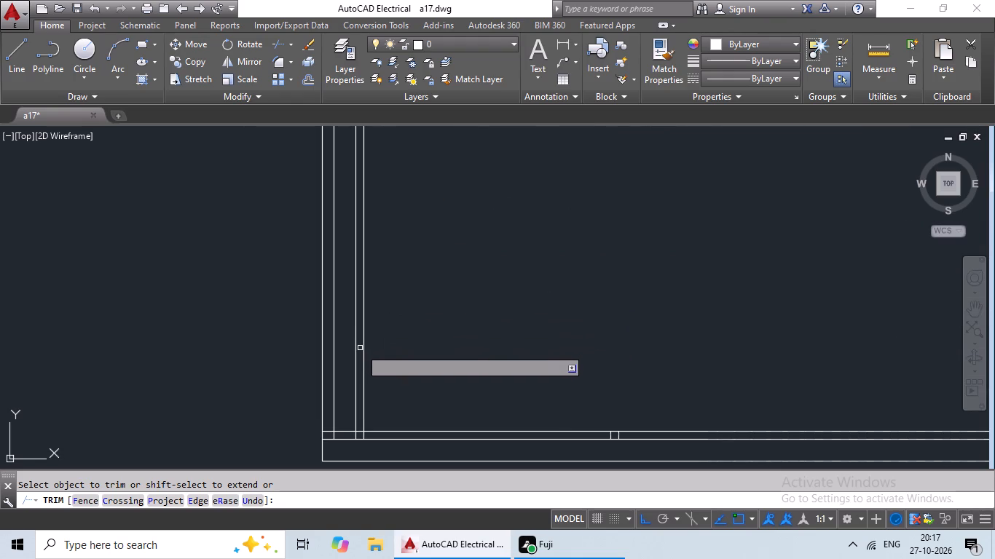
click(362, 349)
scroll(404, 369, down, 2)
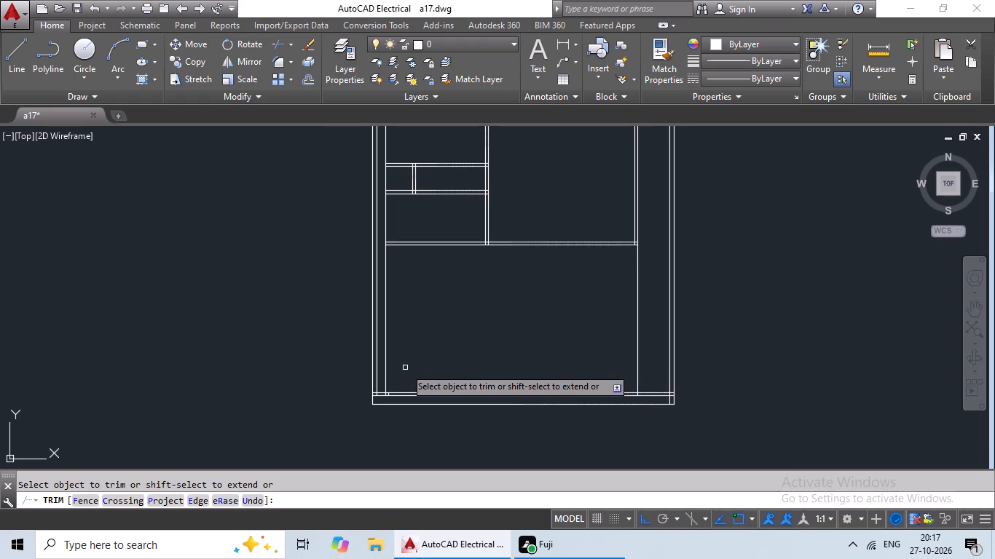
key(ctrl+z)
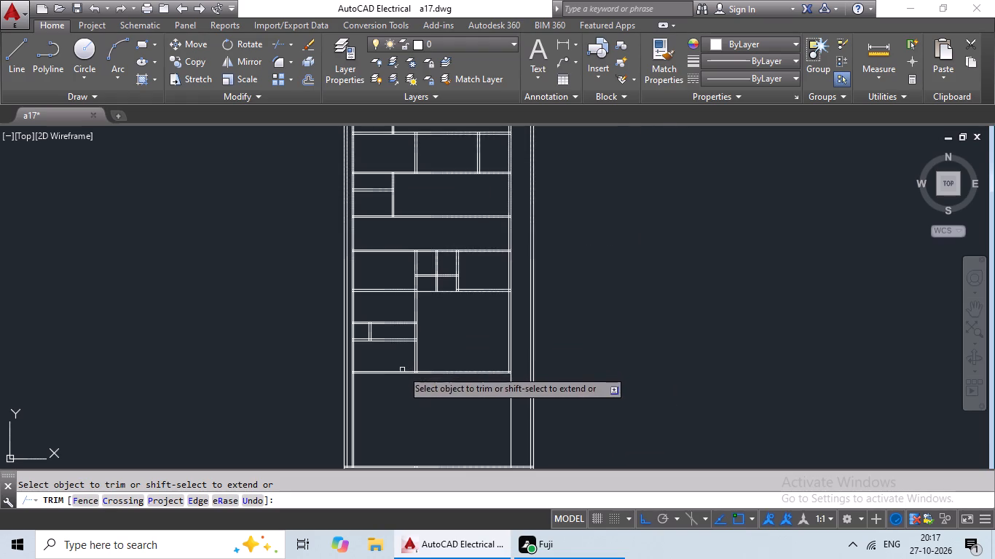
Trim the left vertical partition's inner line just below the lowest room-dividing horizontal partition, beside the bottom room.
middle_drag(374, 418, 403, 298)
scroll(381, 259, up, 4)
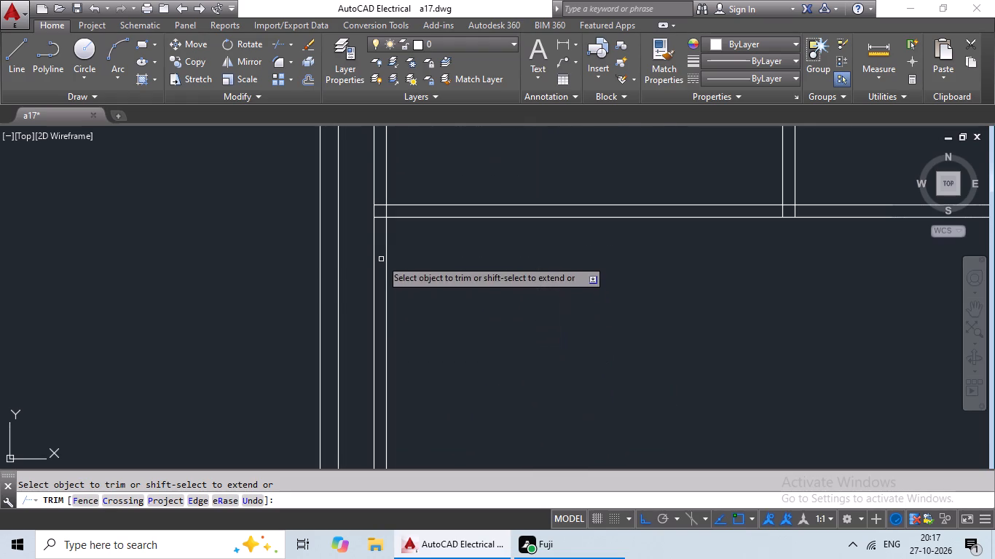
click(387, 246)
scroll(409, 252, down, 3)
middle_drag(438, 306, 444, 263)
scroll(444, 263, down, 1)
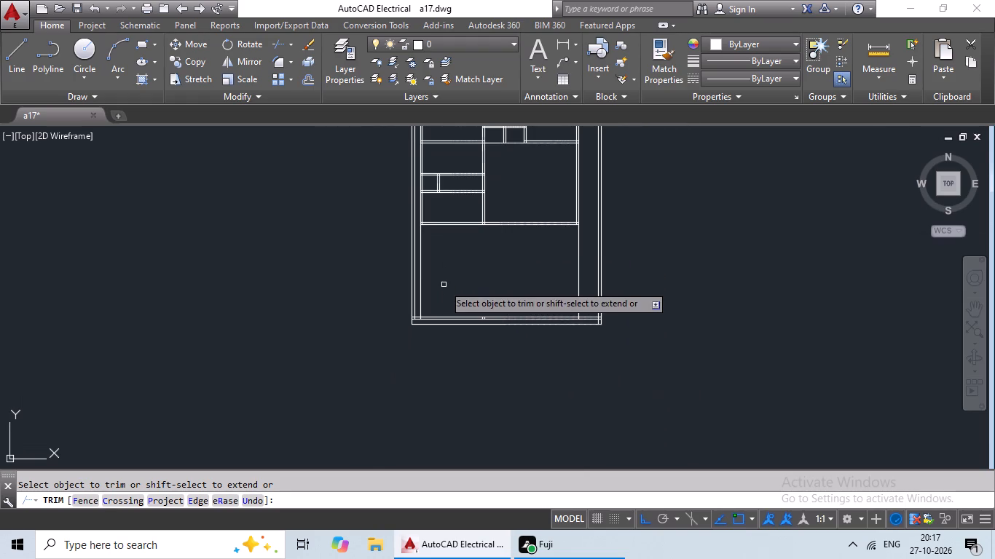
key(Escape)
Erase the two short leftover stubs of the middle vertical partition inside the bottom wall.
scroll(490, 318, up, 5)
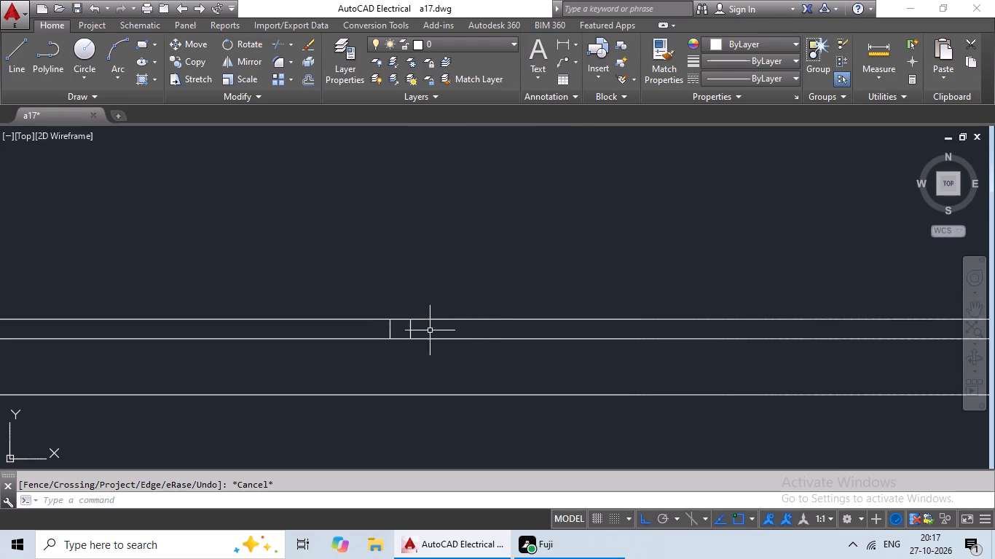
scroll(430, 330, up, 3)
drag(428, 330, 192, 329)
click(194, 330)
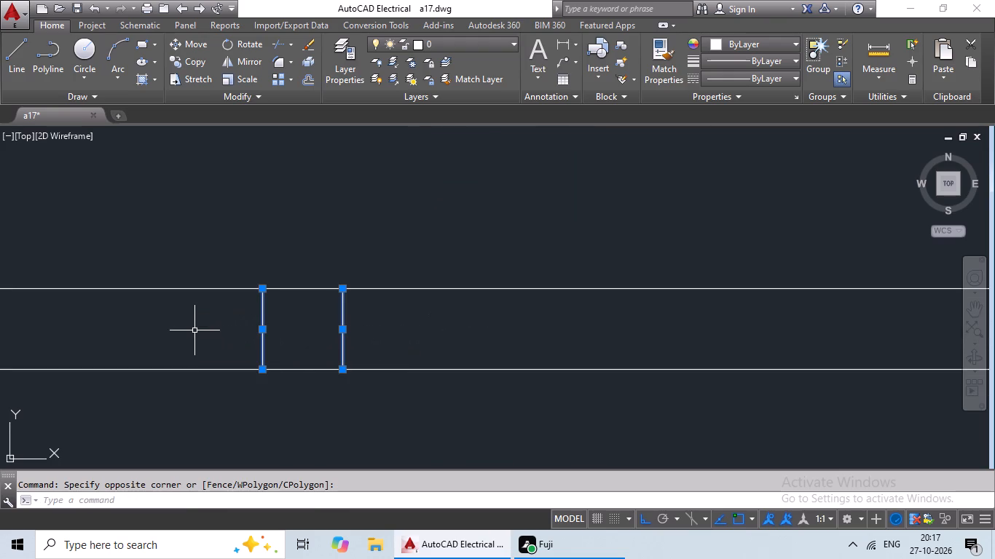
key(Delete)
scroll(332, 344, down, 5)
middle_drag(403, 300, 519, 323)
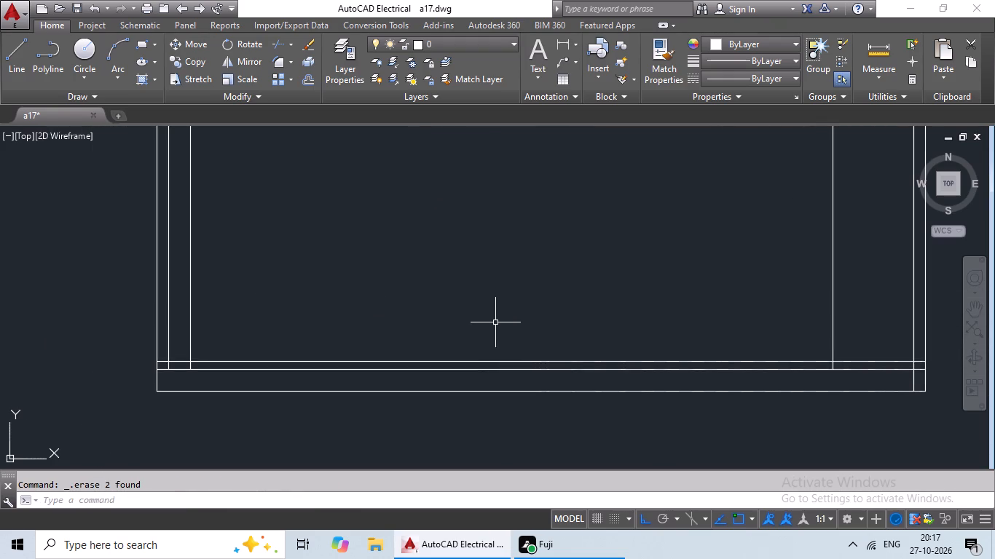
key(Escape)
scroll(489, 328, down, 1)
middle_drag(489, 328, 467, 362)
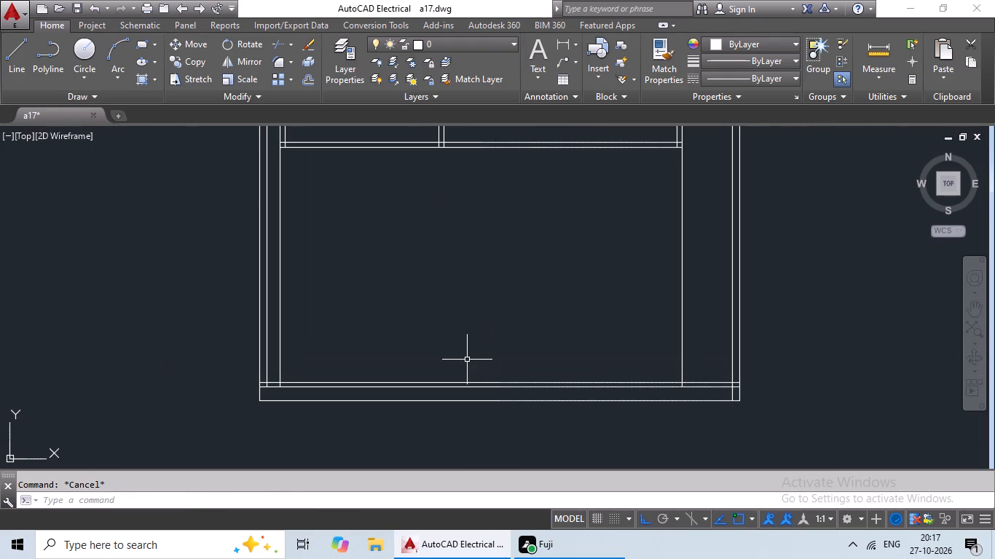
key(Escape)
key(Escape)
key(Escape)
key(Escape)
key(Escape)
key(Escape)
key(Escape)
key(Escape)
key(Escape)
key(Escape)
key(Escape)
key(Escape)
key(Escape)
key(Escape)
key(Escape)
Trim the overrunning ends of the bottom and right walls' inner lines at the plan's bottom-right corner.
key(t)
key(r)
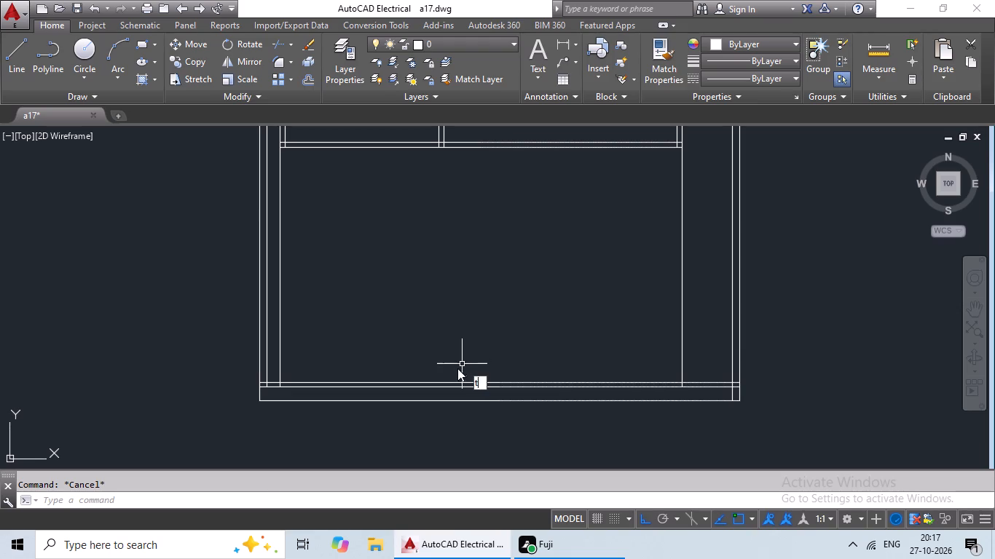
key(space)
key(space)
middle_drag(519, 362, 469, 370)
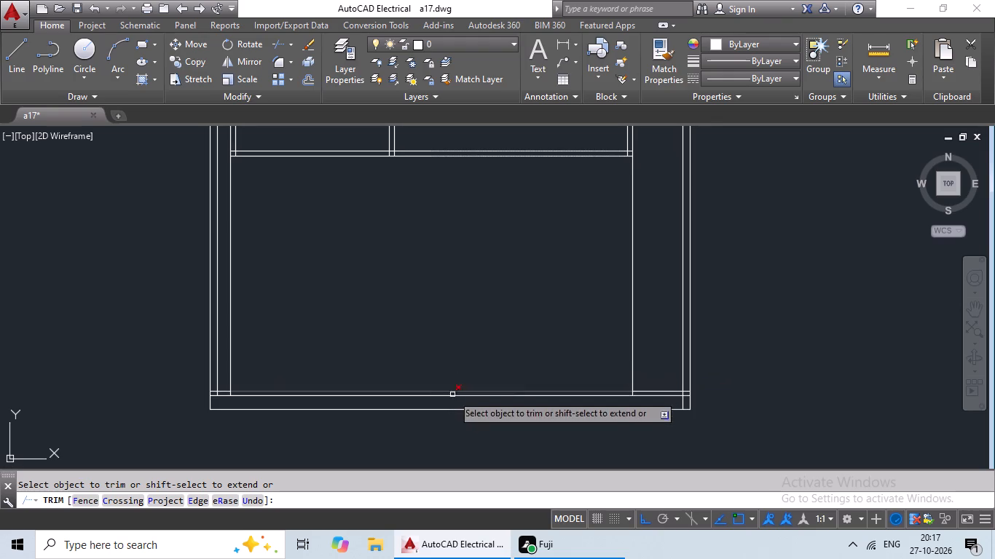
scroll(686, 395, up, 2)
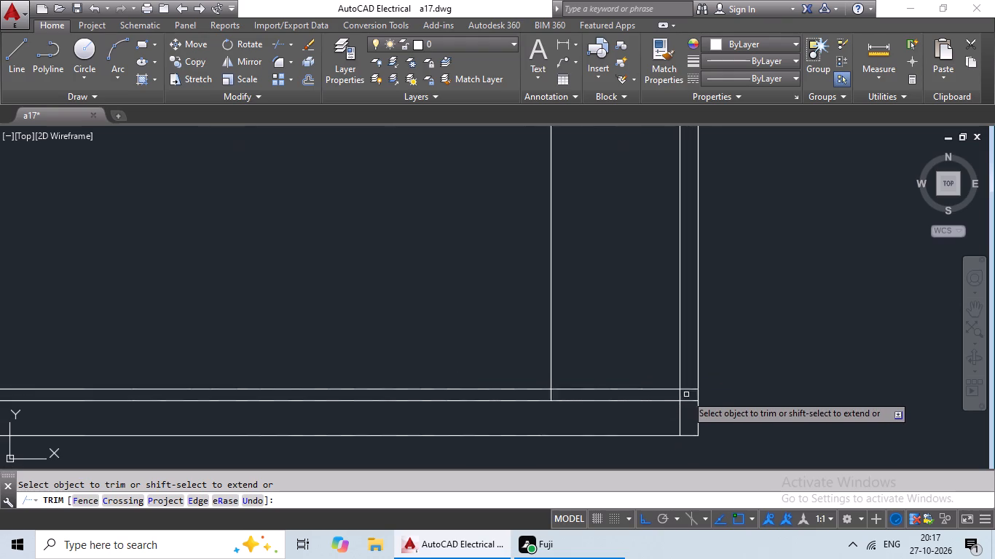
scroll(686, 395, up, 3)
drag(704, 371, 685, 415)
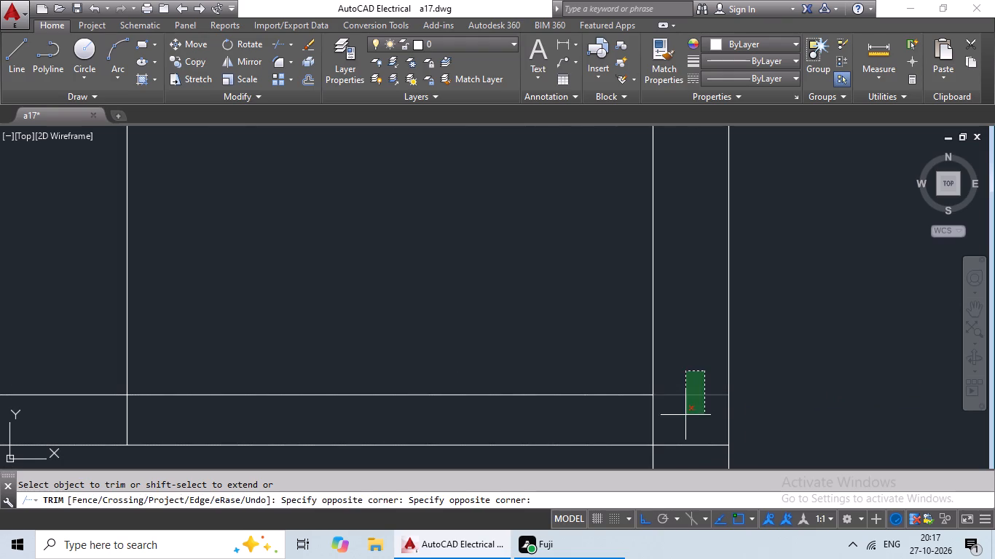
drag(685, 415, 677, 423)
click(677, 423)
drag(688, 410, 616, 427)
click(617, 425)
scroll(642, 404, down, 4)
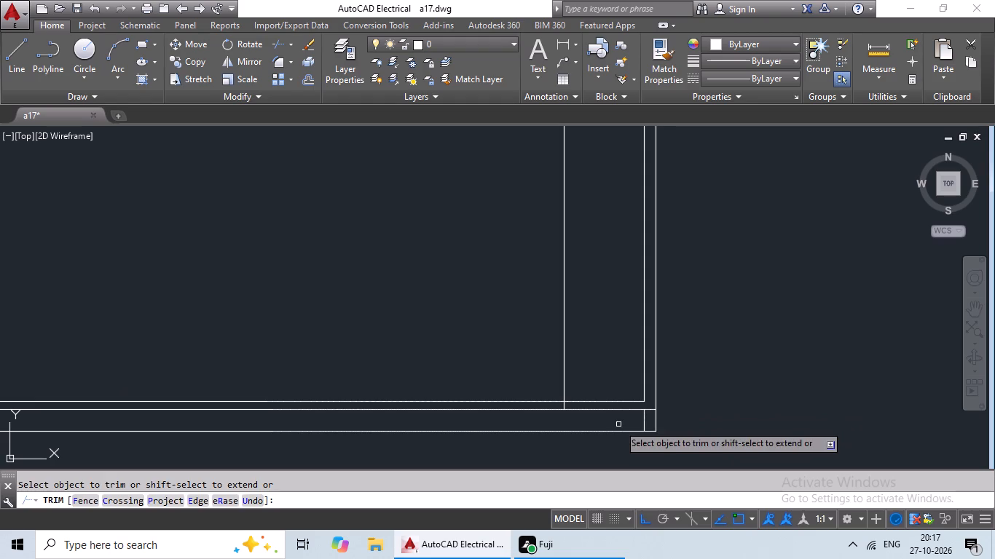
key(Escape)
Erase the leftover short vertical segment inside the bottom wall at the plan's bottom-right corner.
scroll(644, 423, up, 1)
click(644, 422)
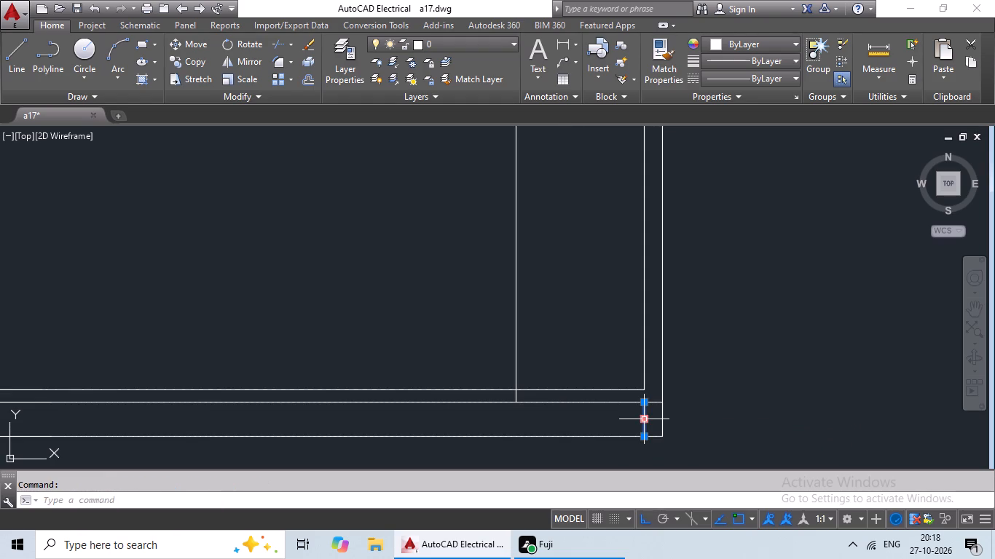
key(Delete)
scroll(648, 422, down, 3)
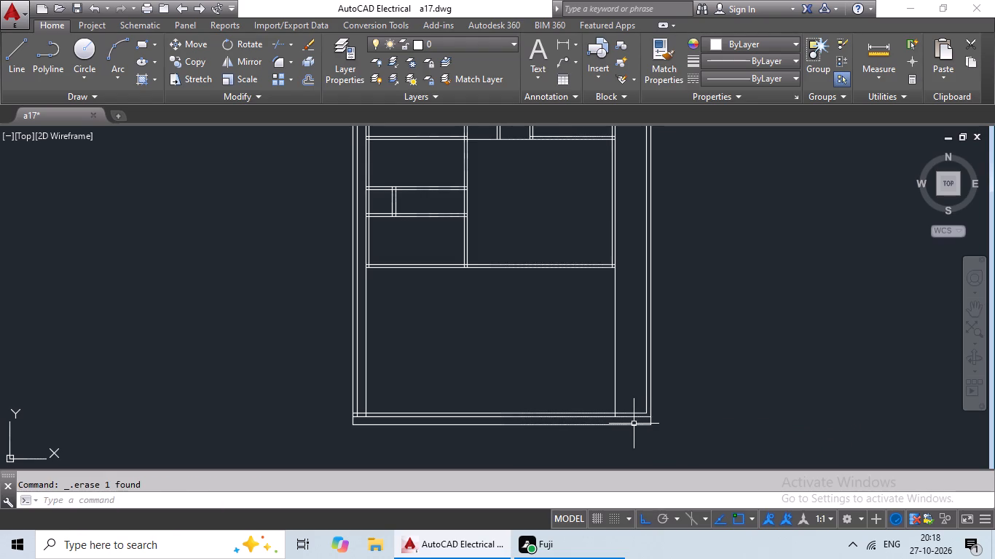
key(Escape)
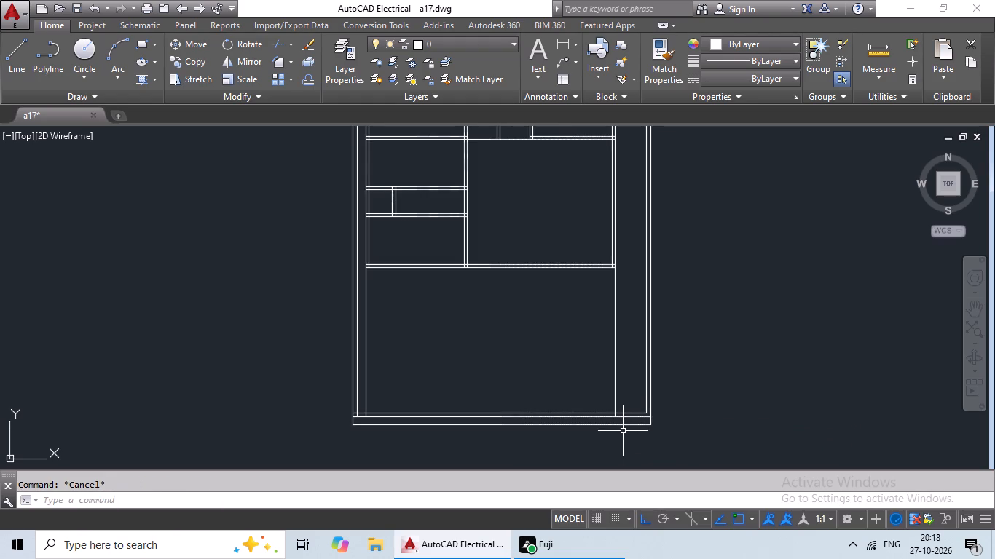
Trim the end of the right vertical partition line that runs past the bottom wall's innermost line.
text(tr)
key(space)
key(space)
scroll(621, 422, up, 3)
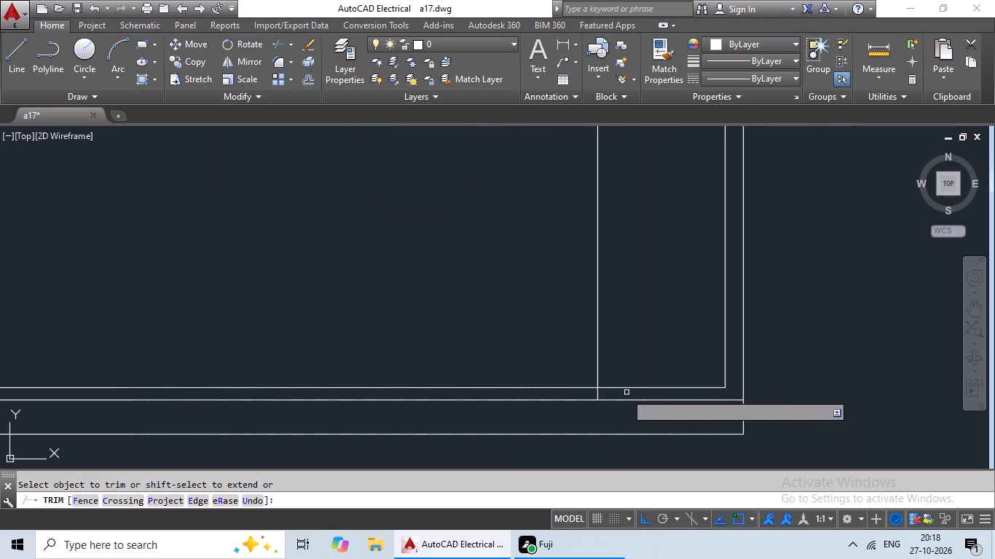
click(596, 395)
scroll(594, 397, down, 3)
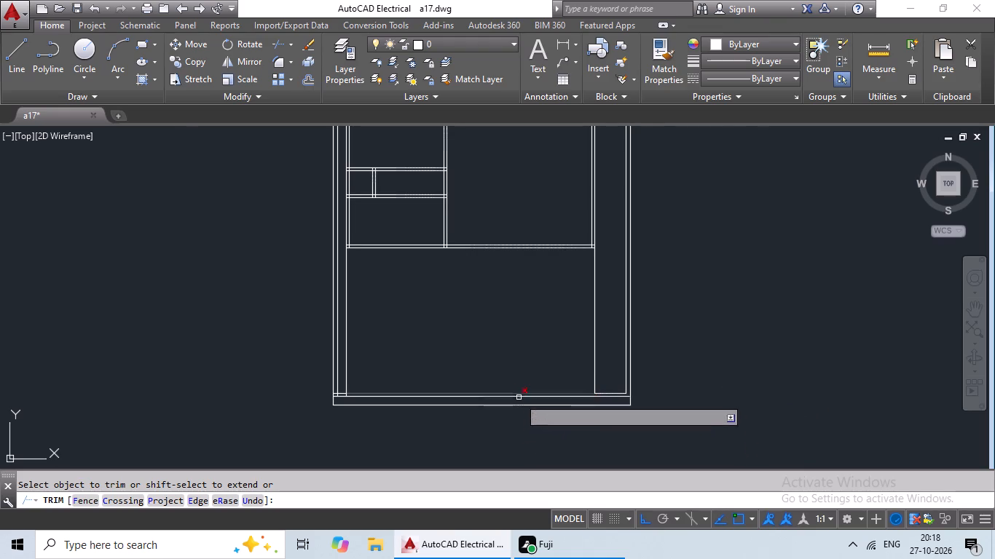
Trim the left wall and left partition line ends and the innermost bottom line's overrun at the plan's bottom-left corner.
scroll(336, 382, up, 1)
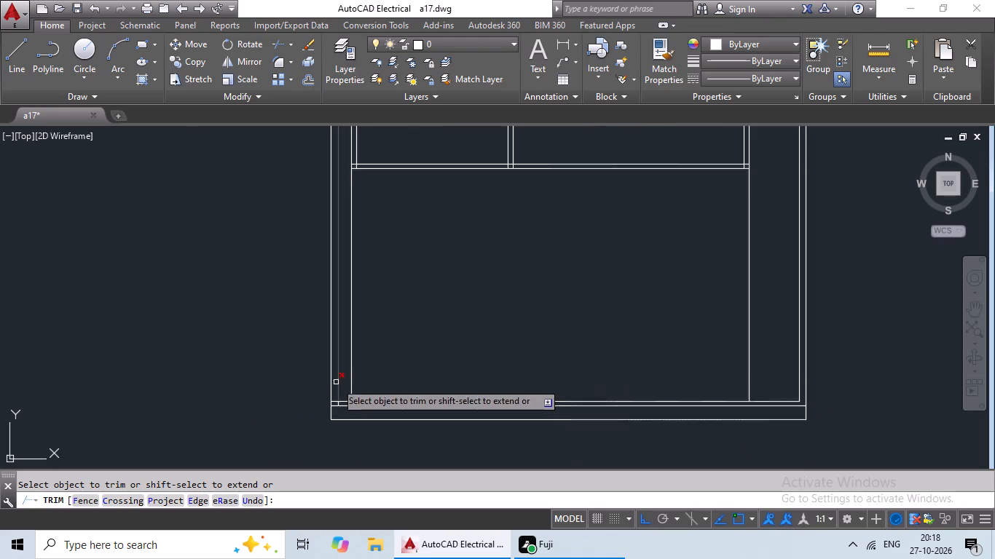
scroll(336, 382, up, 3)
middle_drag(353, 414, 396, 243)
scroll(441, 306, up, 3)
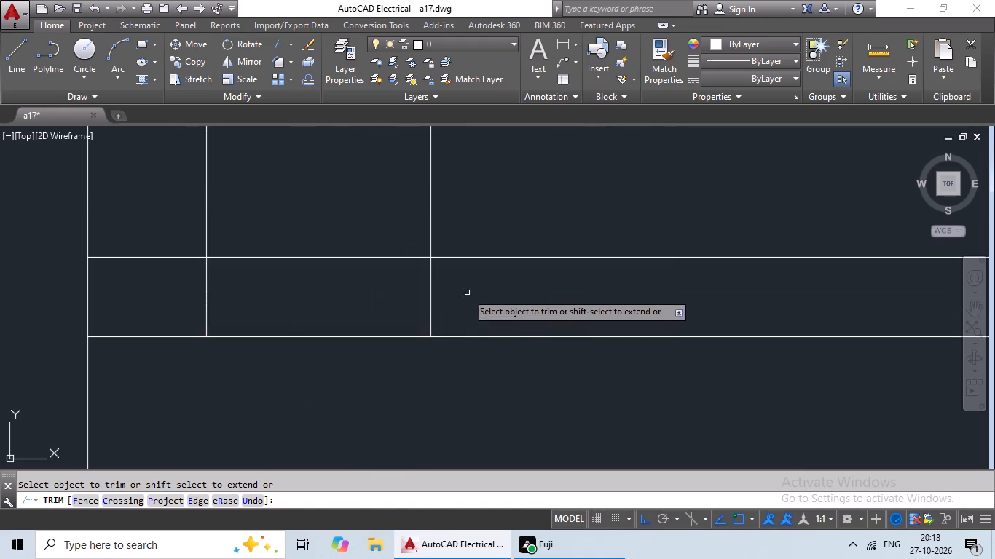
drag(468, 291, 189, 320)
drag(138, 197, 138, 286)
click(138, 286)
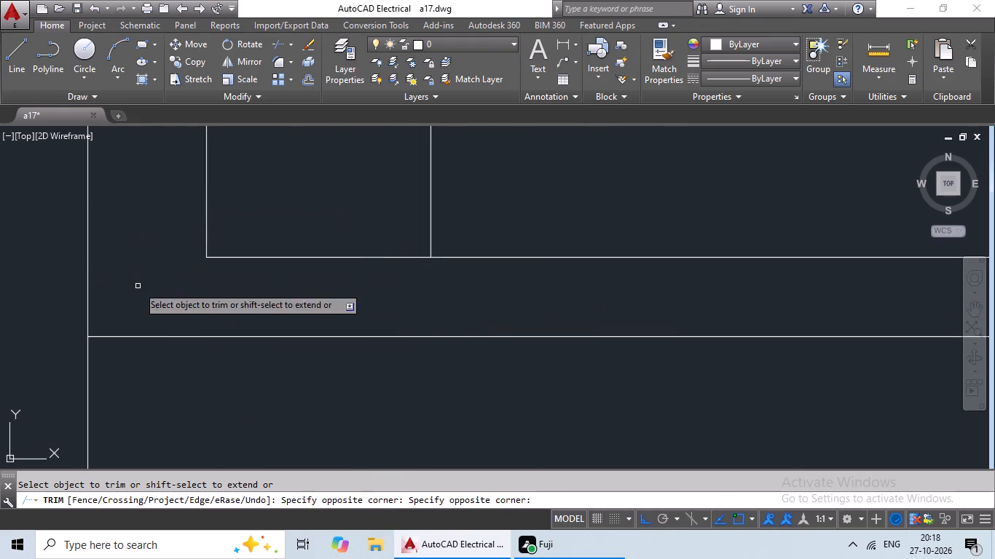
Trim the crossing inner lines where the lowest room-dividing horizontal partition meets the right vertical partition.
scroll(224, 288, down, 5)
middle_drag(323, 247, 302, 395)
scroll(355, 307, down, 2)
middle_drag(367, 301, 256, 399)
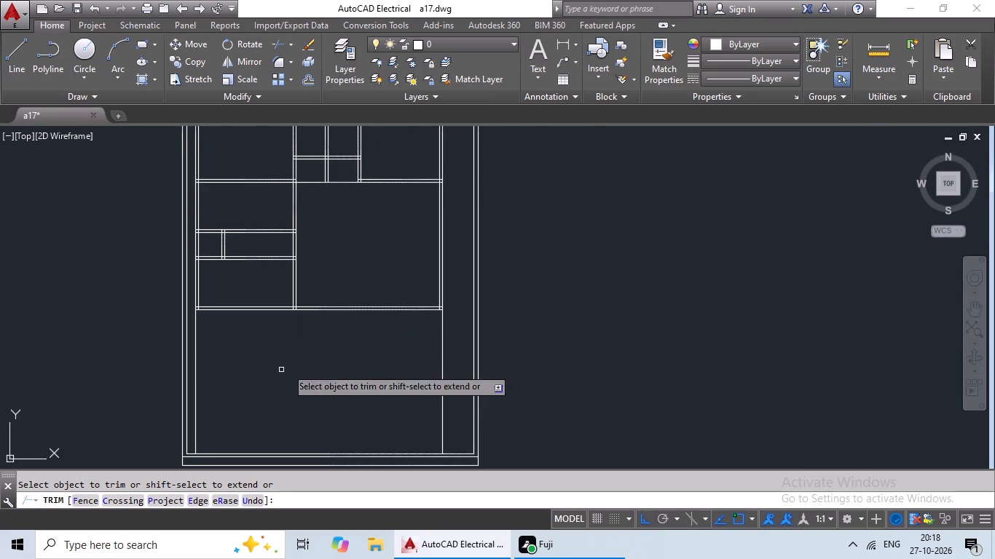
scroll(446, 306, up, 5)
scroll(388, 328, up, 3)
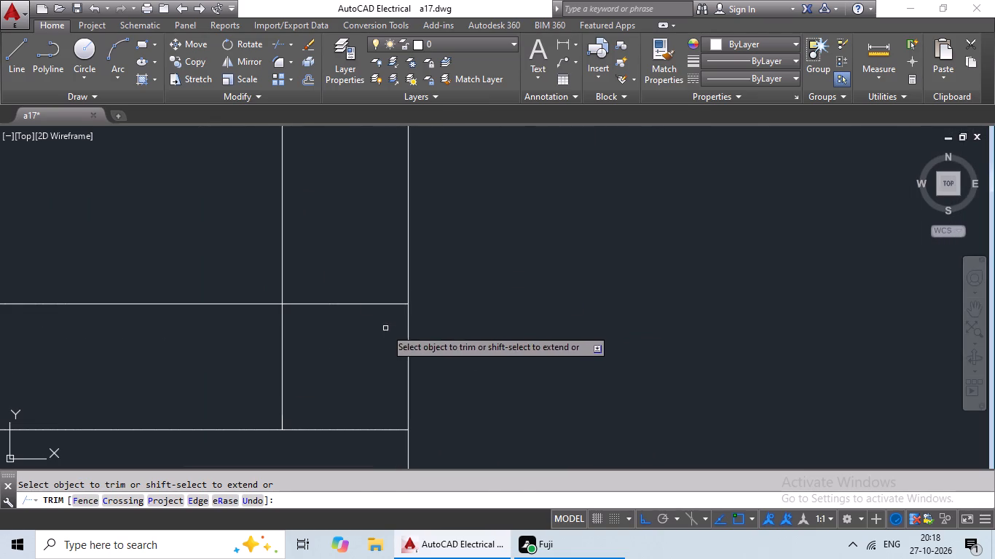
drag(375, 263, 318, 352)
click(318, 350)
drag(352, 308, 238, 382)
drag(239, 381, 286, 371)
scroll(345, 353, down, 4)
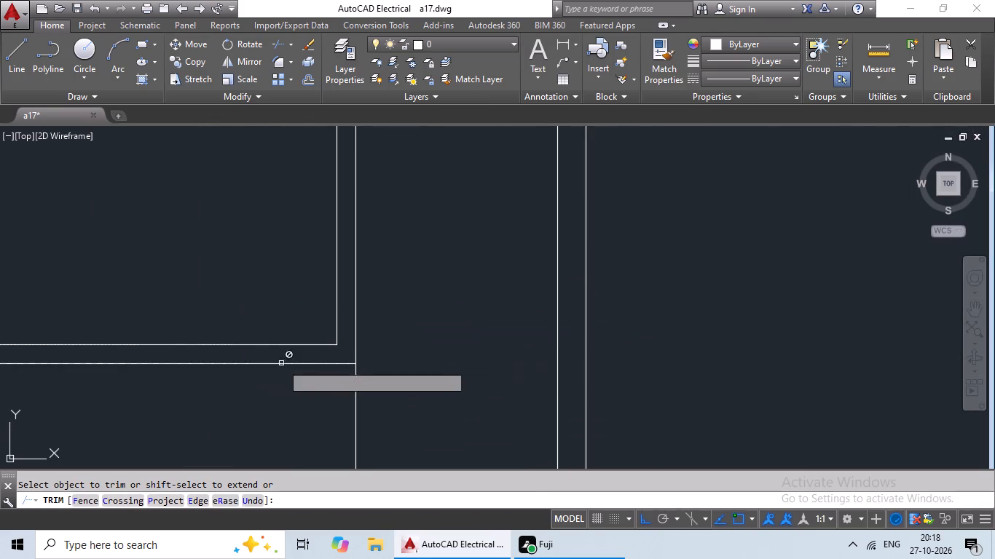
Trim the crossing lines where the middle vertical partition meets the lowest room-dividing horizontal partition, leaving an open T-junction.
middle_drag(261, 365, 484, 332)
middle_drag(280, 351, 579, 347)
middle_drag(320, 362, 610, 360)
middle_drag(458, 369, 691, 367)
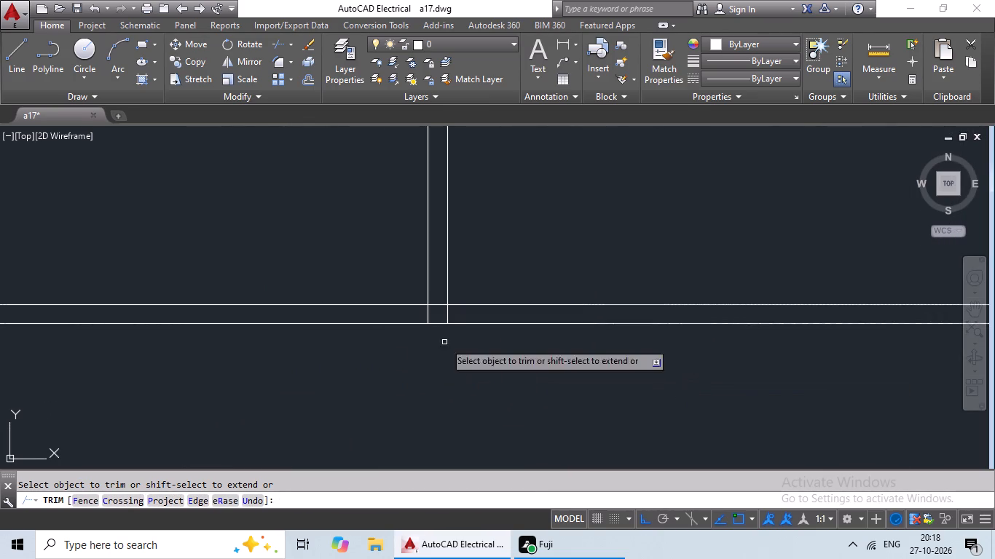
scroll(441, 316, up, 5)
drag(581, 294, 181, 354)
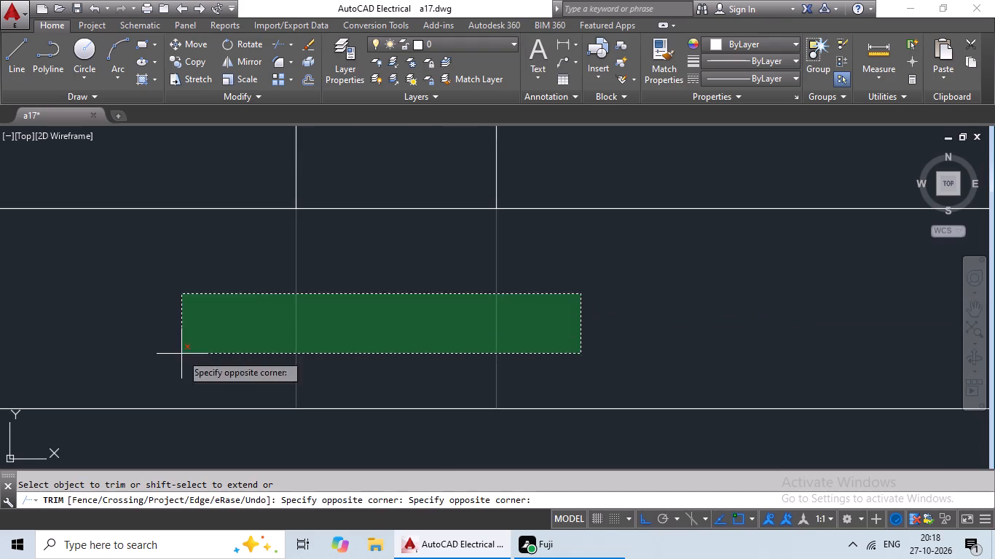
click(181, 354)
drag(390, 191, 355, 302)
drag(355, 300, 369, 298)
Trim the crossing inner lines where the lowest room-dividing horizontal partition meets the left vertical partition.
scroll(476, 274, down, 5)
middle_drag(389, 315, 423, 315)
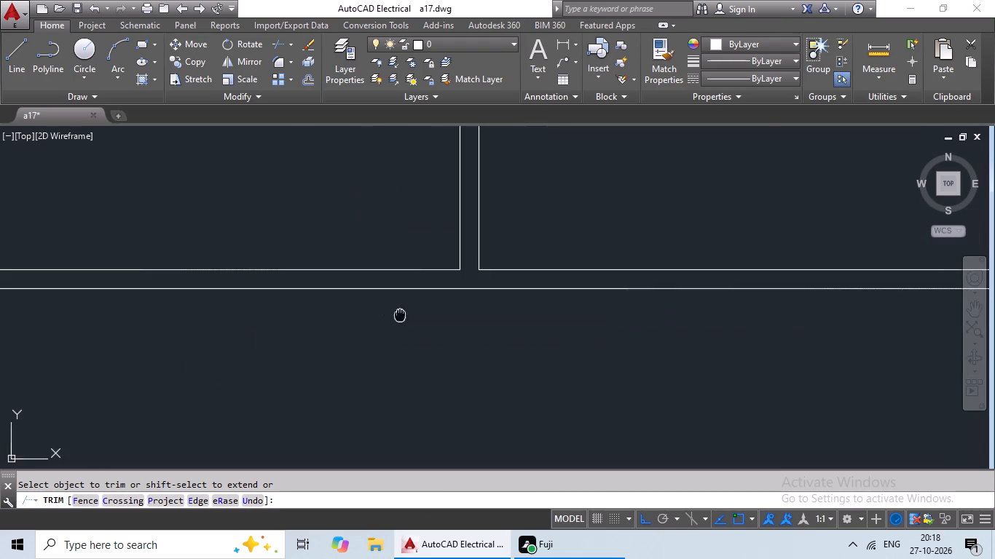
middle_drag(423, 315, 707, 350)
middle_drag(284, 327, 481, 326)
scroll(369, 317, up, 4)
drag(421, 289, 398, 296)
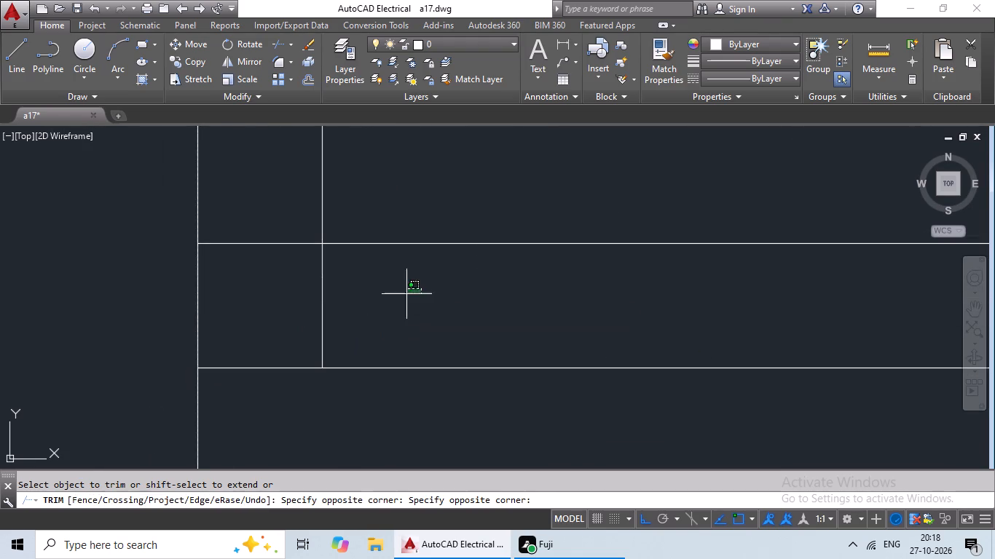
drag(398, 296, 169, 314)
click(233, 304)
drag(288, 205, 243, 313)
click(243, 313)
Trim the crossing lines where the narrow left room's lower horizontal partition meets the middle vertical partition.
scroll(277, 301, down, 2)
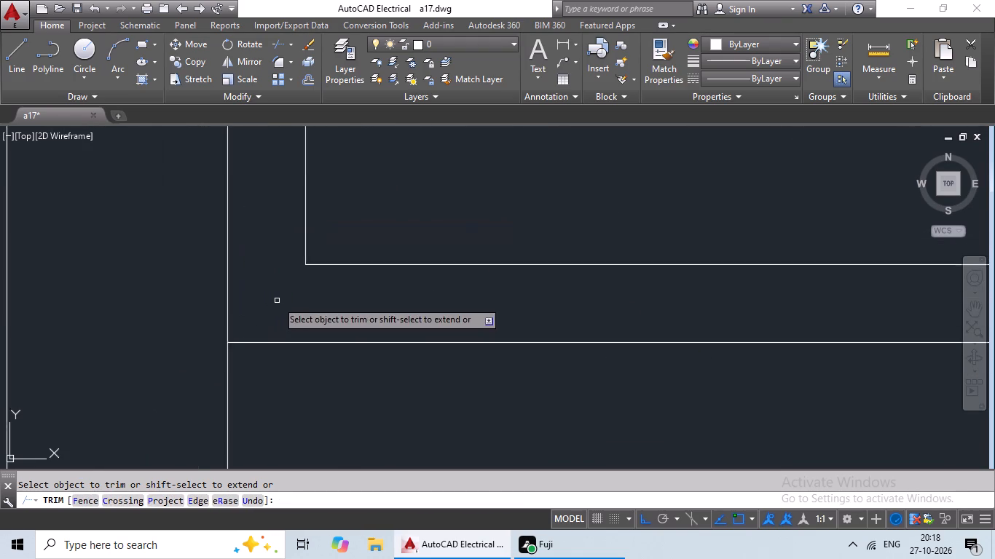
scroll(277, 301, down, 2)
middle_drag(246, 336, 286, 301)
scroll(285, 305, down, 3)
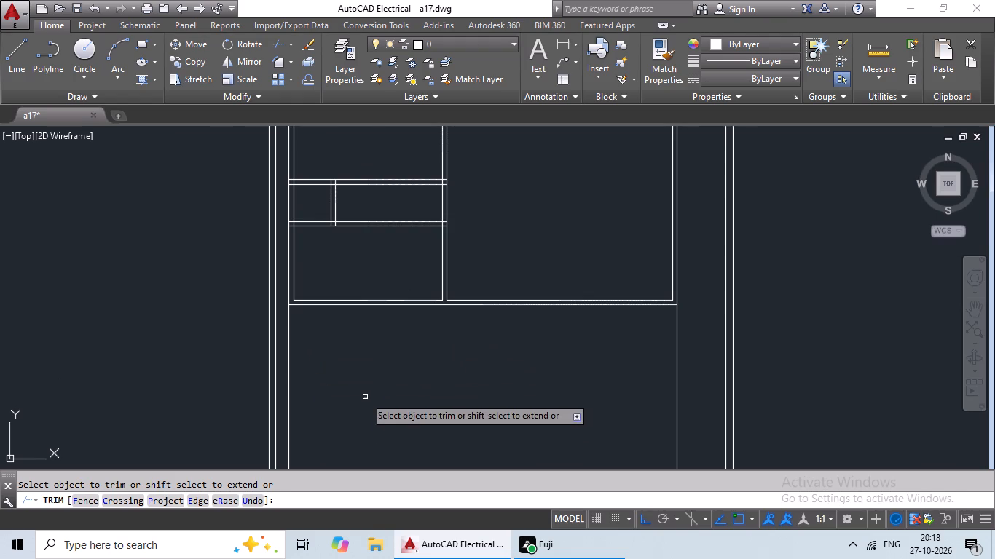
scroll(403, 314, down, 2)
scroll(411, 287, up, 3)
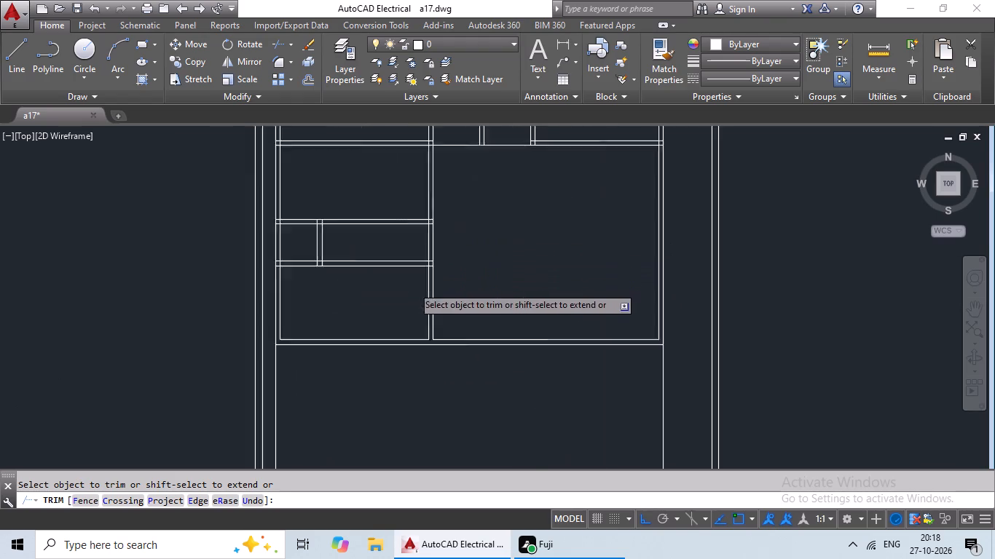
scroll(412, 286, up, 3)
middle_drag(509, 213, 471, 481)
scroll(473, 419, up, 2)
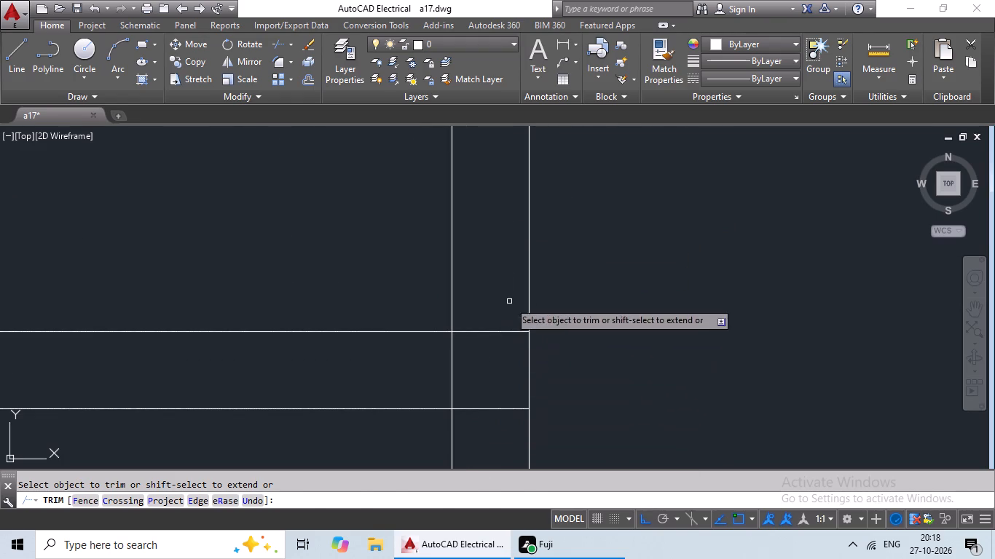
drag(511, 301, 476, 465)
drag(476, 465, 480, 445)
drag(497, 359, 418, 389)
drag(418, 390, 438, 388)
Trim the crossing lines where the narrow left room's short vertical partition meets its lower horizontal partition.
scroll(565, 377, down, 4)
middle_drag(436, 423, 650, 382)
scroll(476, 336, up, 6)
drag(774, 337, 717, 351)
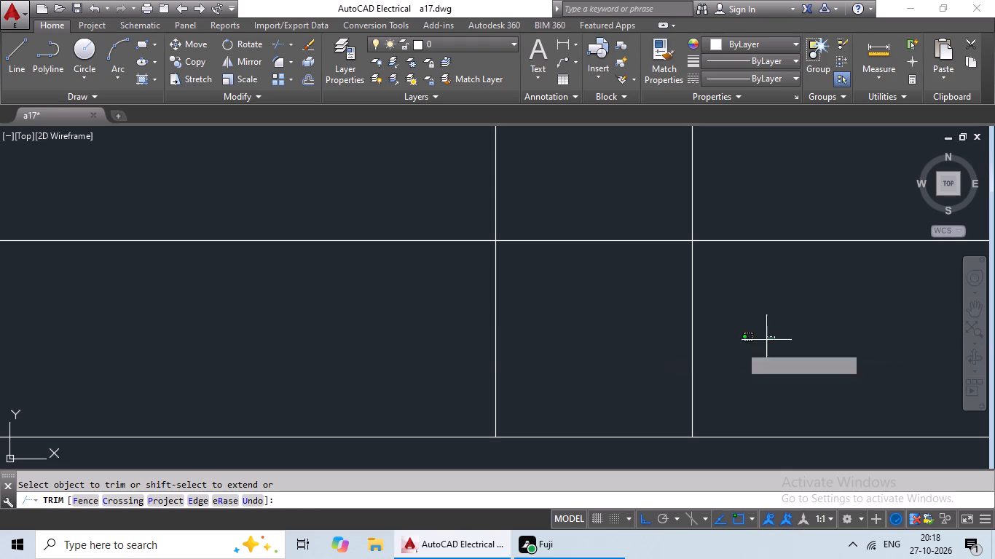
drag(717, 351, 452, 405)
click(452, 405)
drag(578, 191, 542, 309)
click(542, 309)
scroll(618, 292, down, 5)
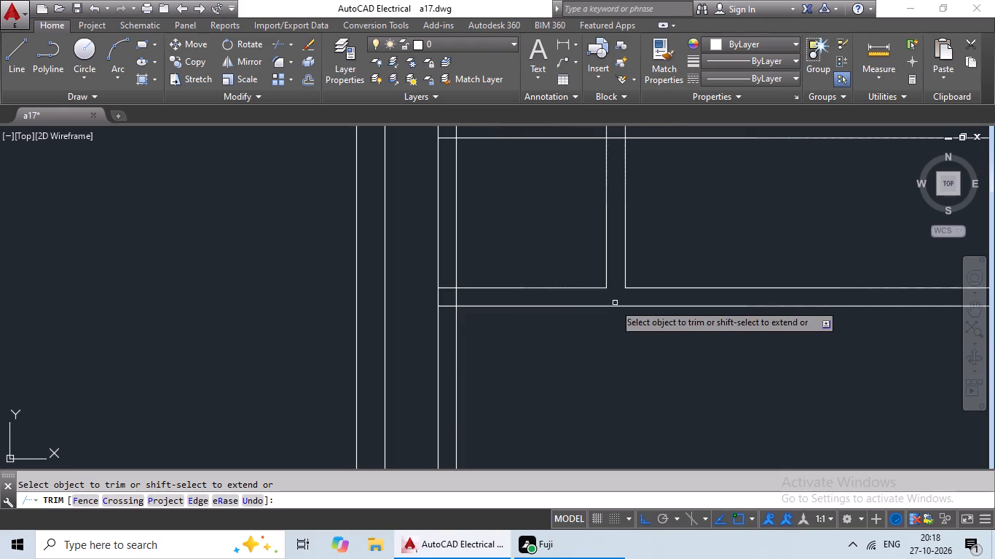
Trim the crossing lines where the narrow left room's lower horizontal partition meets the left vertical partition.
scroll(462, 285, up, 5)
scroll(369, 309, down, 2)
drag(364, 255, 363, 255)
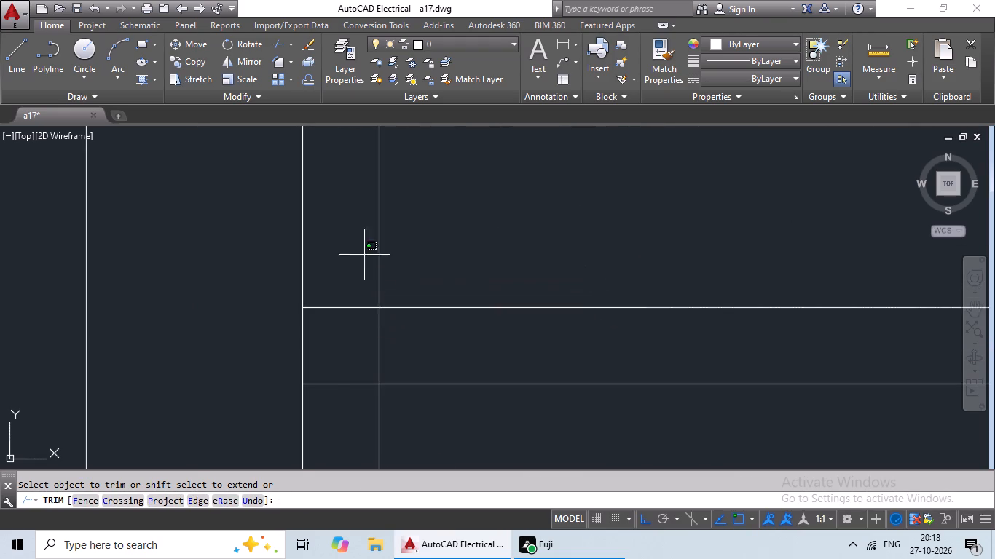
drag(363, 255, 331, 399)
drag(573, 296, 562, 305)
click(580, 274)
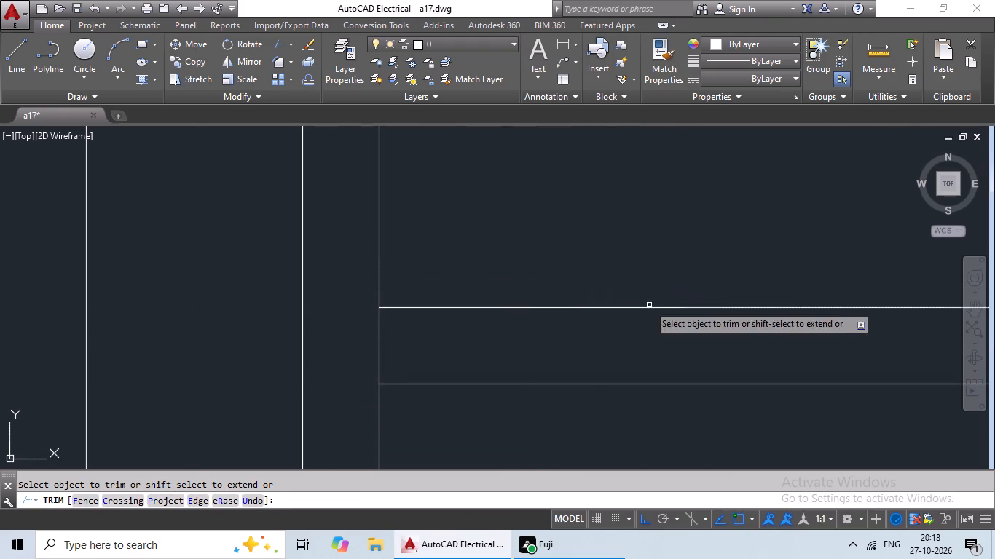
drag(639, 327, 366, 368)
Trim the crossing lines where the narrow left room's upper horizontal partition meets the middle vertical partition.
scroll(496, 343, down, 5)
middle_drag(526, 369, 522, 371)
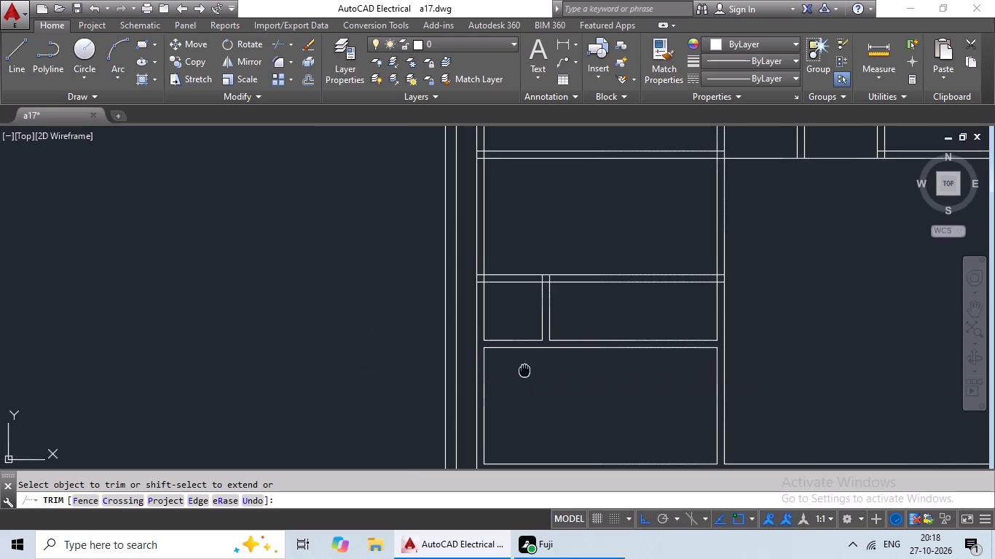
middle_drag(522, 371, 467, 393)
middle_drag(582, 324, 489, 367)
scroll(578, 344, up, 5)
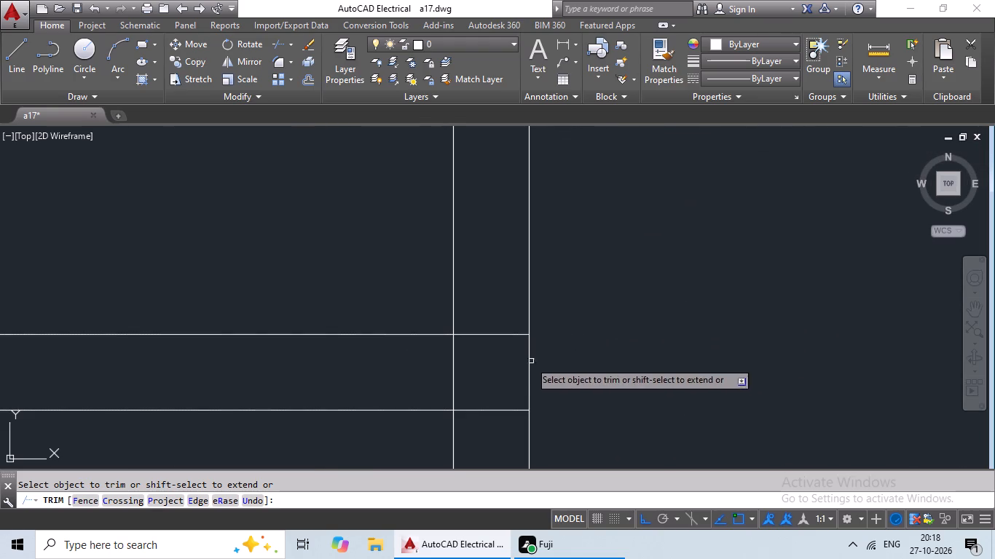
drag(515, 293, 489, 427)
drag(489, 427, 489, 417)
drag(511, 340, 428, 386)
drag(428, 386, 434, 385)
Trim the short vertical partition's lines that cross the narrow left room's upper horizontal partition.
scroll(506, 370, down, 5)
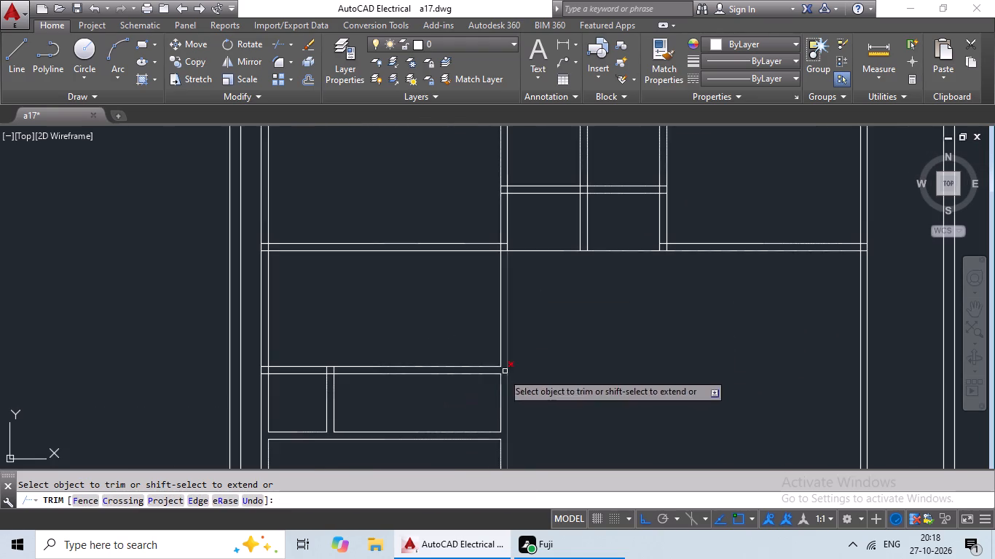
middle_drag(444, 388, 551, 373)
scroll(426, 360, up, 5)
drag(622, 329, 464, 357)
click(464, 357)
Trim the crossing lines where the narrow left room's upper horizontal partition meets the left vertical partition.
scroll(561, 386, down, 1)
middle_drag(337, 357, 375, 349)
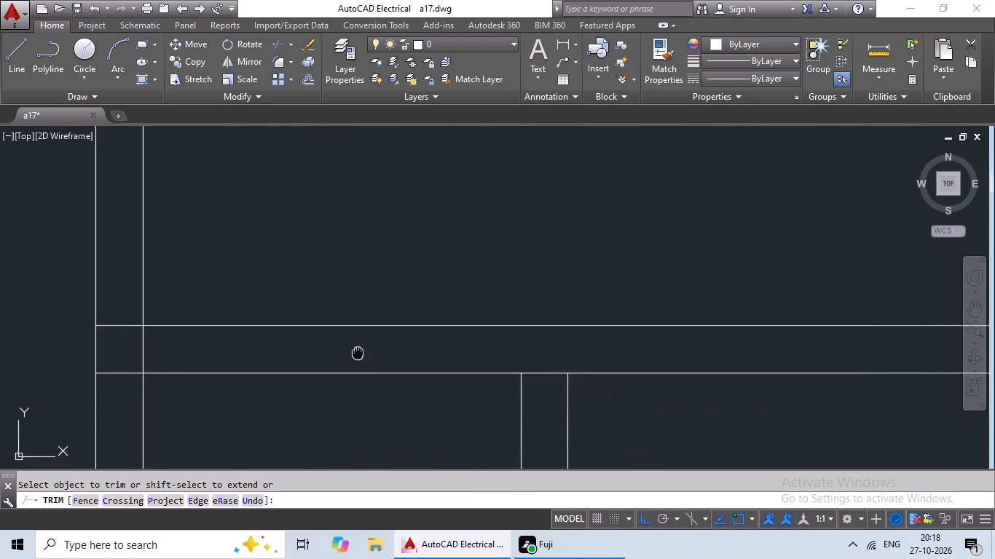
middle_drag(375, 349, 605, 304)
scroll(369, 286, up, 2)
drag(404, 221, 373, 370)
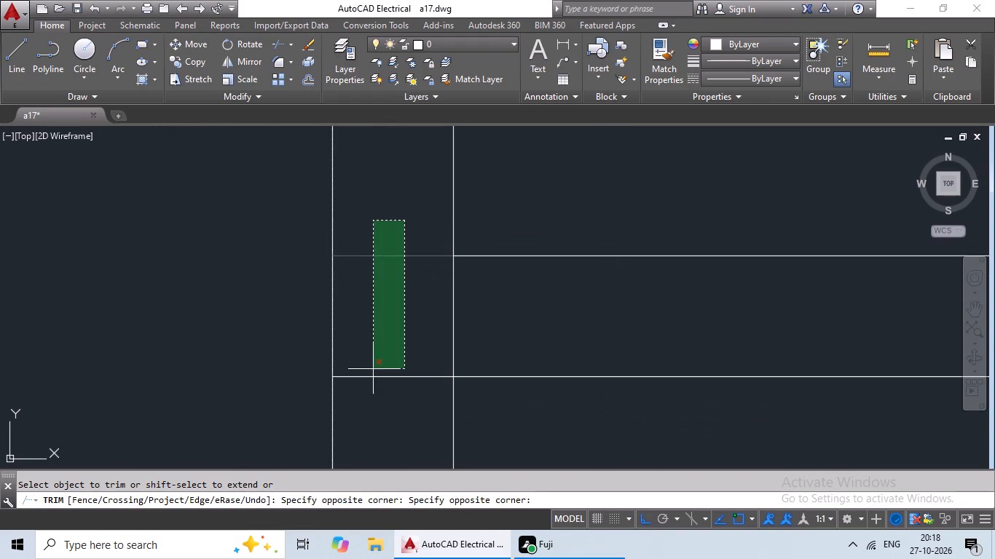
drag(373, 370, 368, 396)
drag(559, 325, 412, 351)
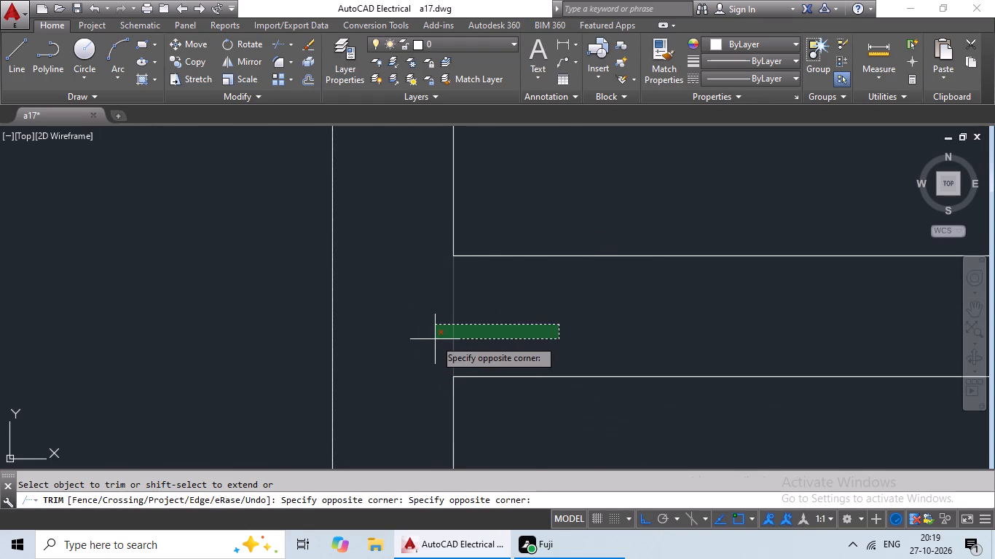
click(435, 339)
Trim the crossing lines where the horizontal partition below the small-room cluster meets the right vertical partition.
scroll(526, 325, down, 5)
scroll(583, 346, down, 2)
middle_drag(675, 360, 544, 362)
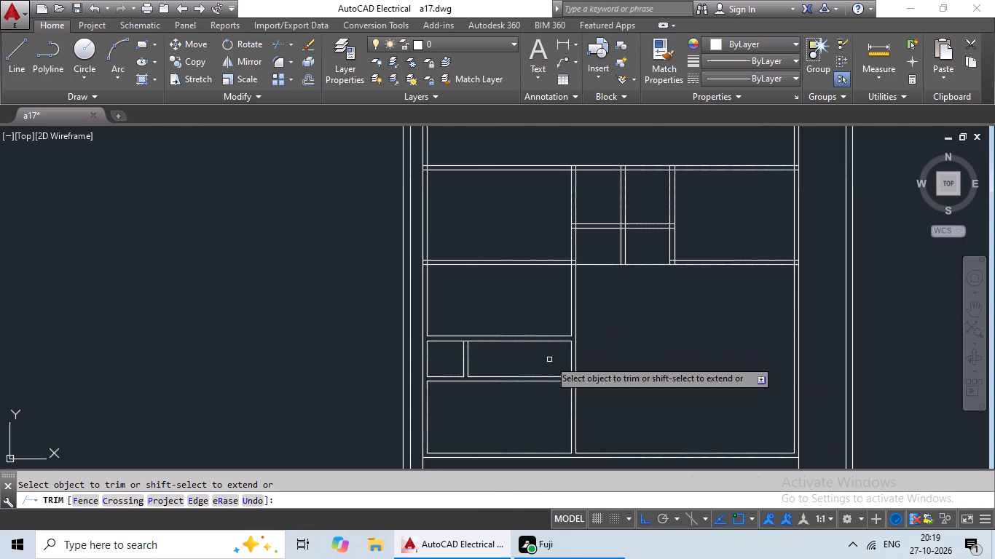
middle_drag(710, 289, 658, 315)
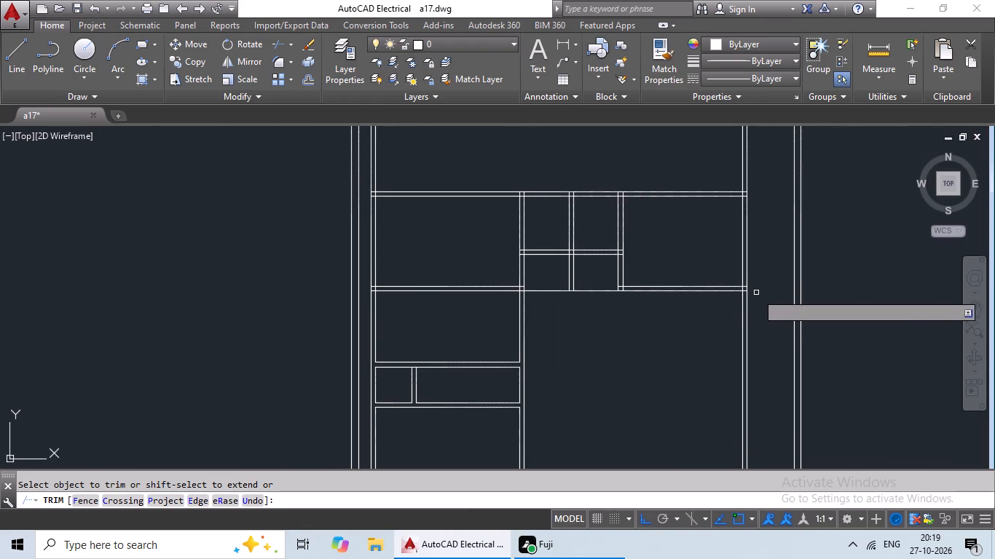
scroll(742, 289, up, 6)
drag(795, 211, 795, 339)
click(795, 339)
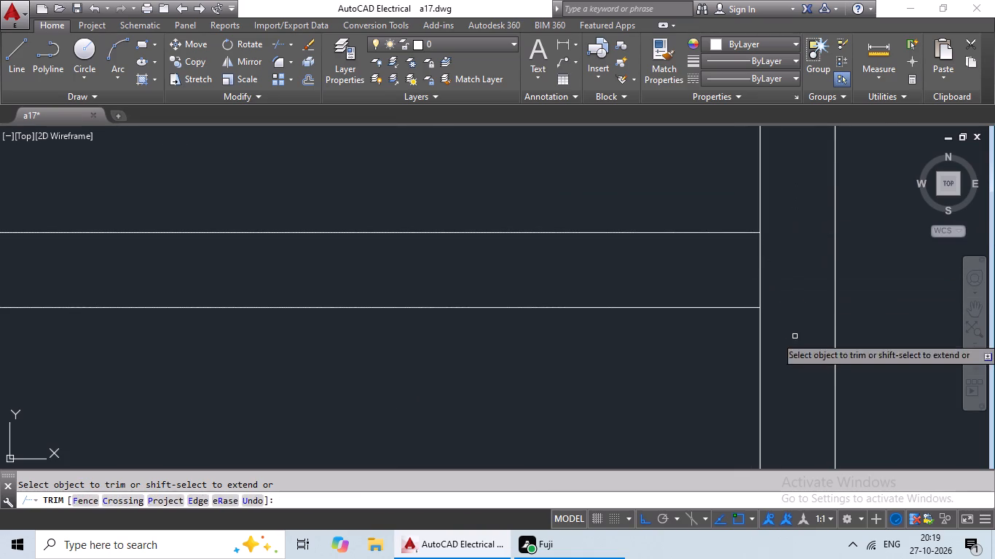
drag(819, 263, 745, 286)
click(745, 286)
Trim the overlapping lines where the small-room cluster's right vertical partition meets the horizontal partition below it.
scroll(767, 285, down, 4)
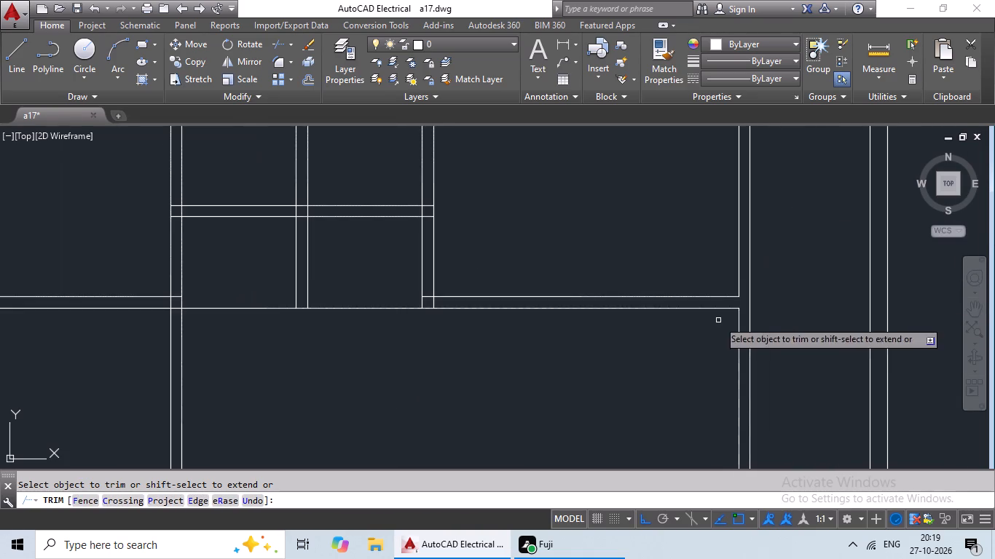
middle_drag(656, 333, 789, 316)
scroll(570, 289, up, 6)
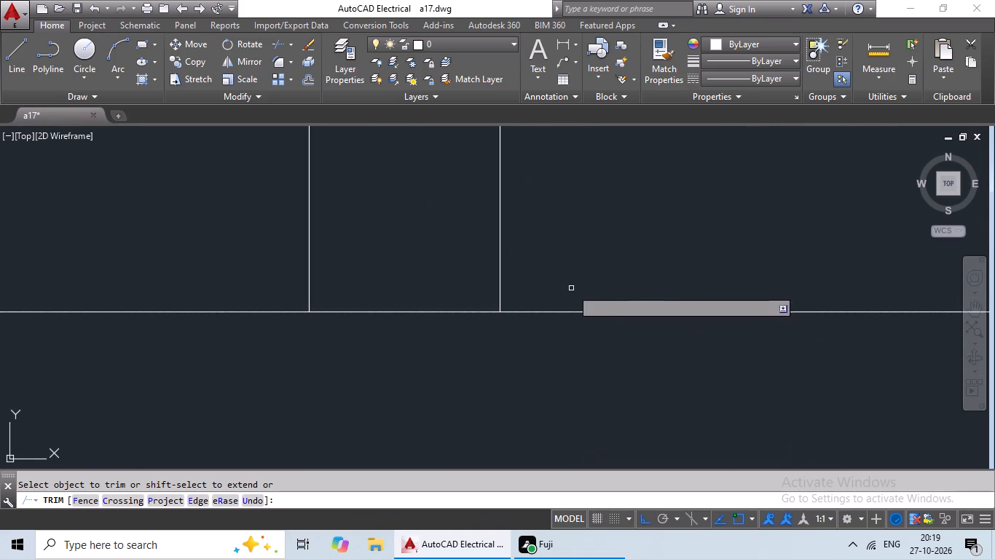
scroll(660, 245, down, 2)
drag(686, 231, 568, 237)
click(569, 237)
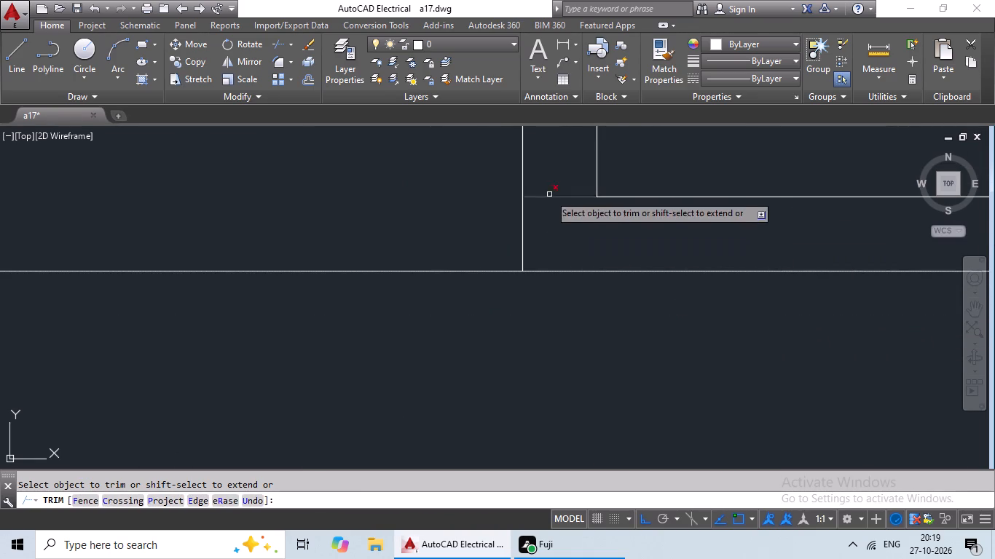
drag(567, 174, 548, 222)
click(548, 222)
Trim away the two lines of the small rooms' dividing vertical partition that run below their lower horizontal partition.
scroll(576, 226, down, 4)
middle_drag(582, 261, 559, 382)
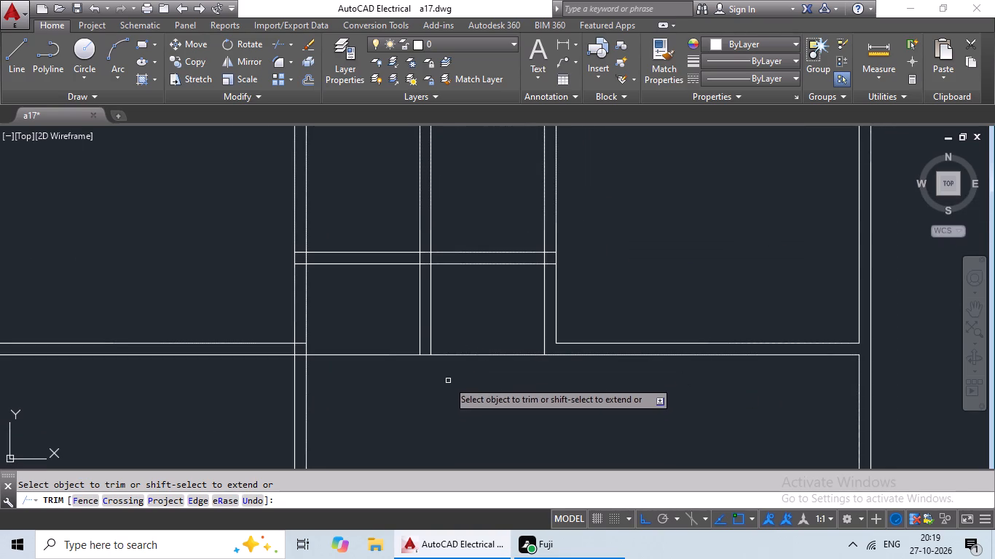
scroll(440, 298, up, 1)
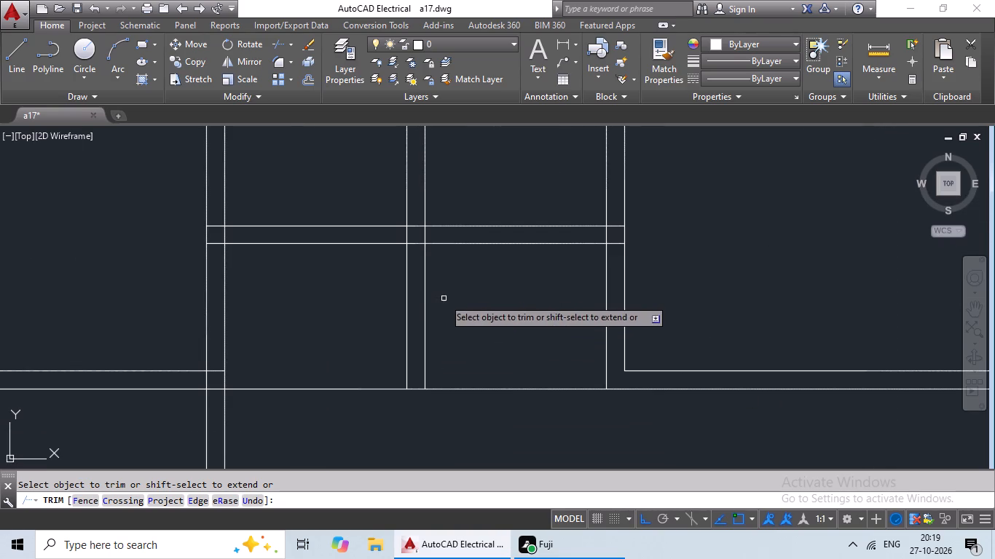
drag(569, 269, 379, 335)
Trim the crossing lines where the horizontal partition below the small-room cluster meets the middle vertical partition.
middle_drag(494, 277, 480, 346)
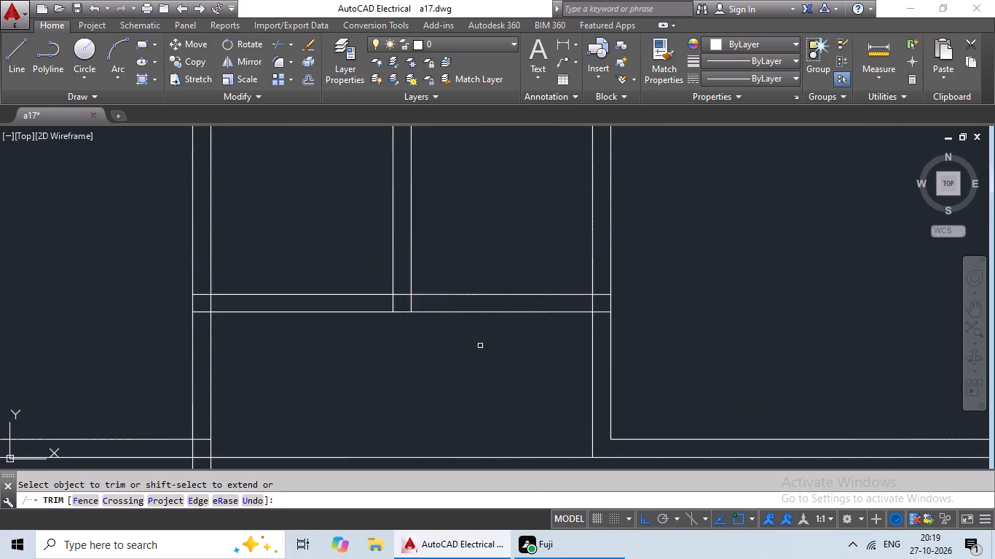
middle_drag(371, 367, 536, 255)
scroll(369, 344, up, 4)
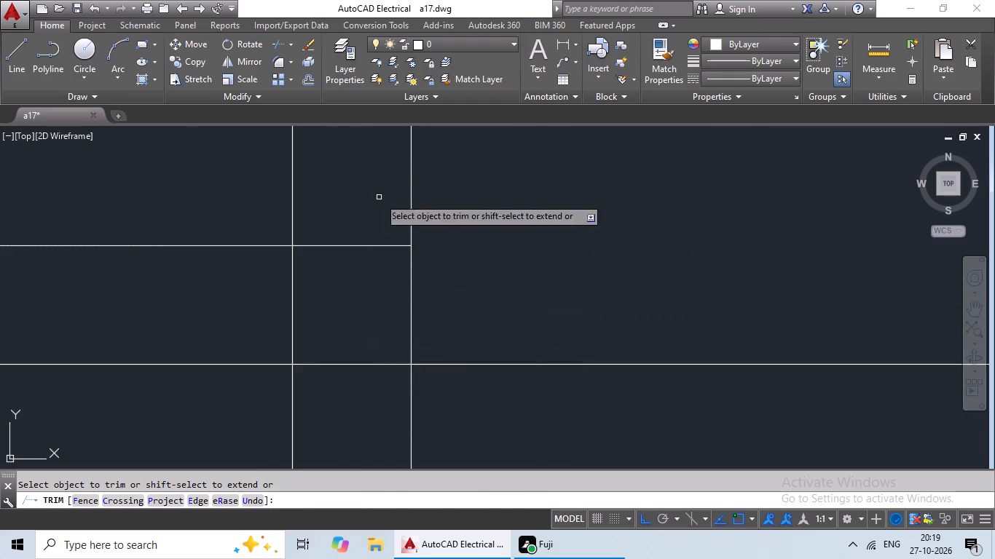
drag(379, 197, 335, 373)
drag(335, 373, 343, 364)
drag(385, 293, 265, 341)
click(265, 341)
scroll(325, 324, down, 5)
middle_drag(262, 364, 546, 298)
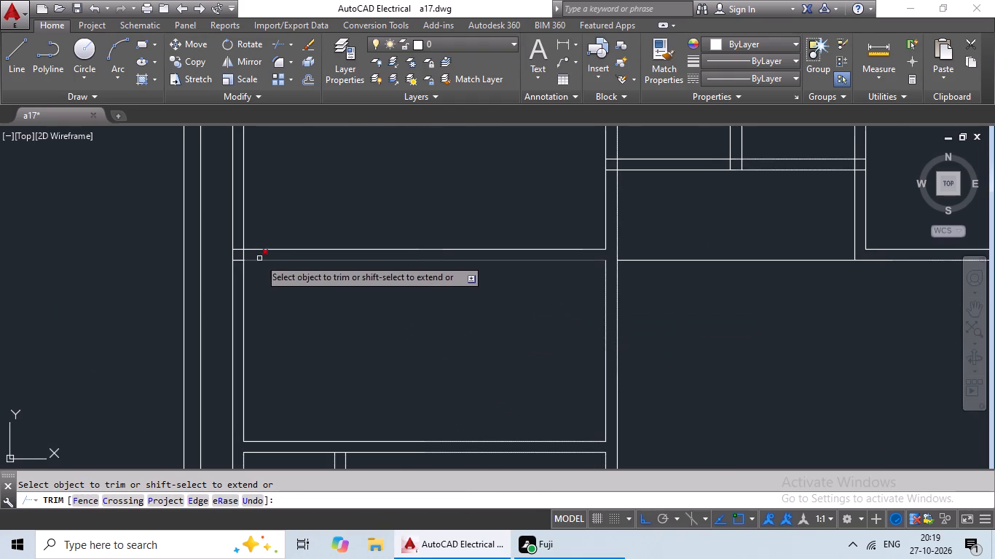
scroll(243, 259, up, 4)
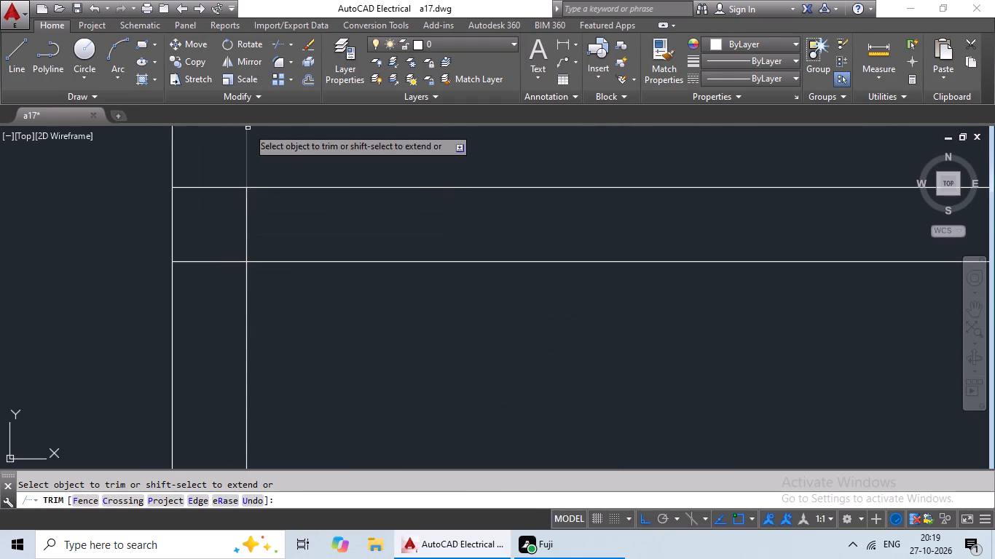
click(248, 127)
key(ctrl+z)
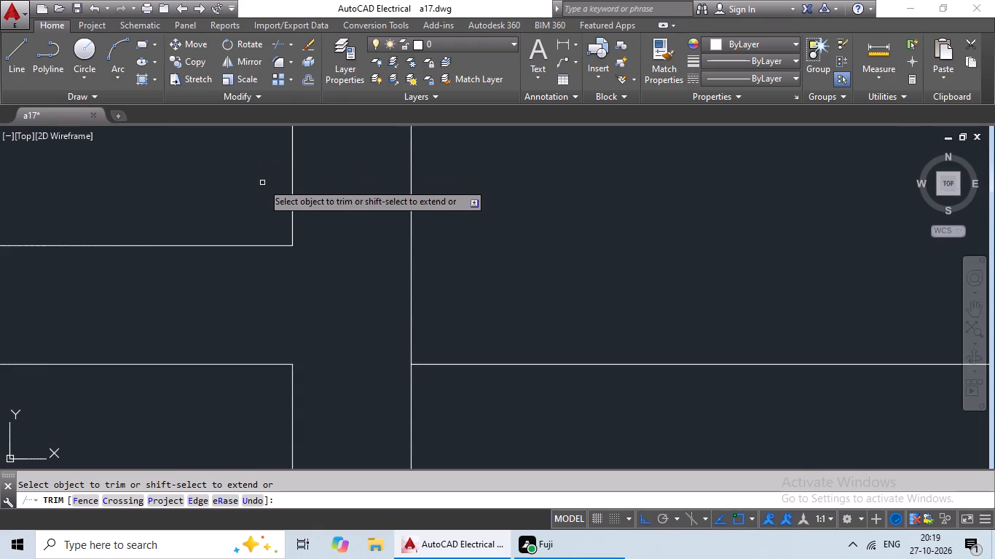
Trim the crossing lines where the horizontal partition level with the small-room cluster's bottom meets the left vertical partition.
scroll(262, 183, down, 6)
middle_drag(265, 240, 436, 205)
middle_drag(395, 244, 388, 259)
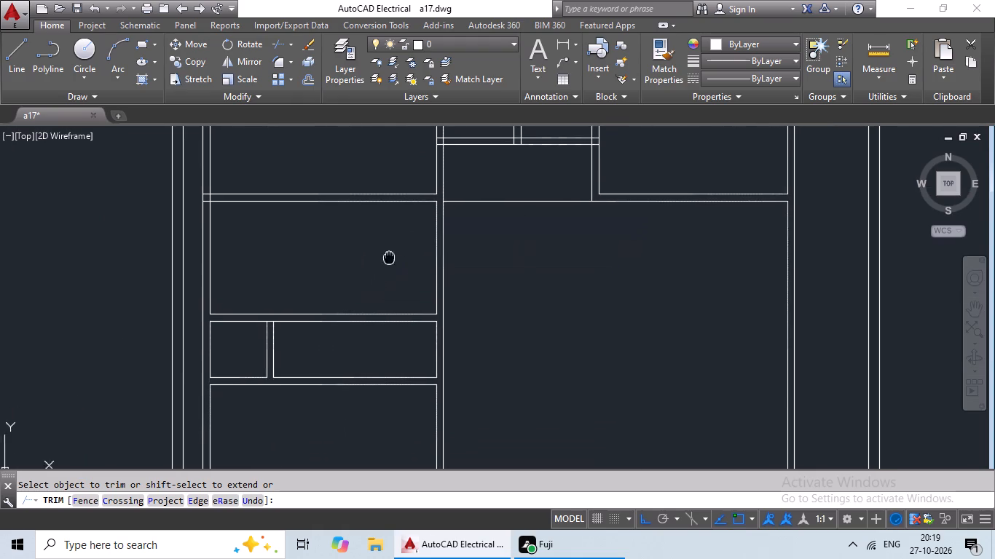
middle_drag(388, 259, 386, 264)
middle_drag(486, 216, 482, 239)
middle_drag(433, 281, 460, 256)
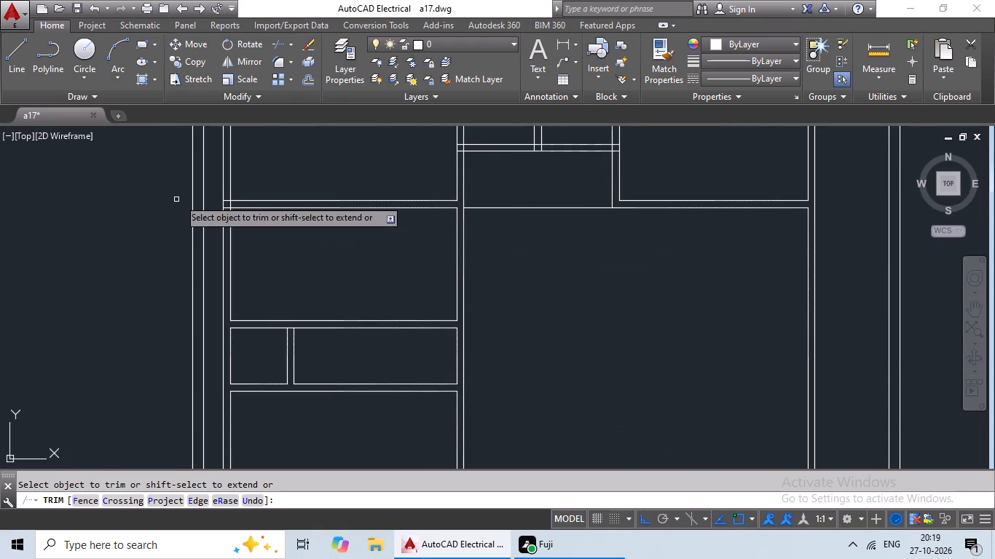
scroll(259, 210, up, 2)
middle_drag(264, 220, 483, 261)
scroll(401, 230, up, 4)
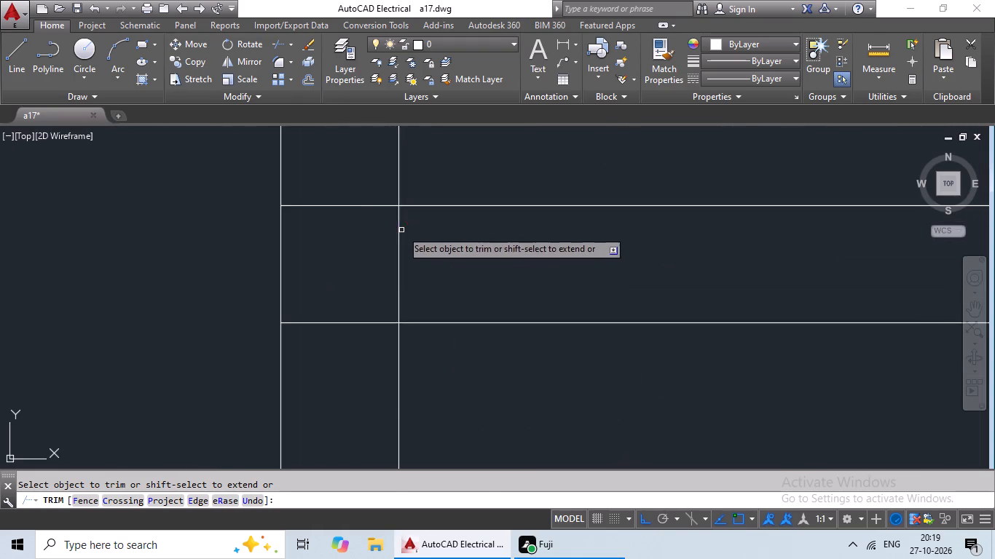
drag(341, 164, 318, 338)
drag(528, 258, 379, 288)
click(380, 289)
Trim the crossing lines where the two small rooms' lower horizontal partition meets the middle vertical partition.
scroll(470, 292, down, 8)
middle_drag(543, 336, 433, 381)
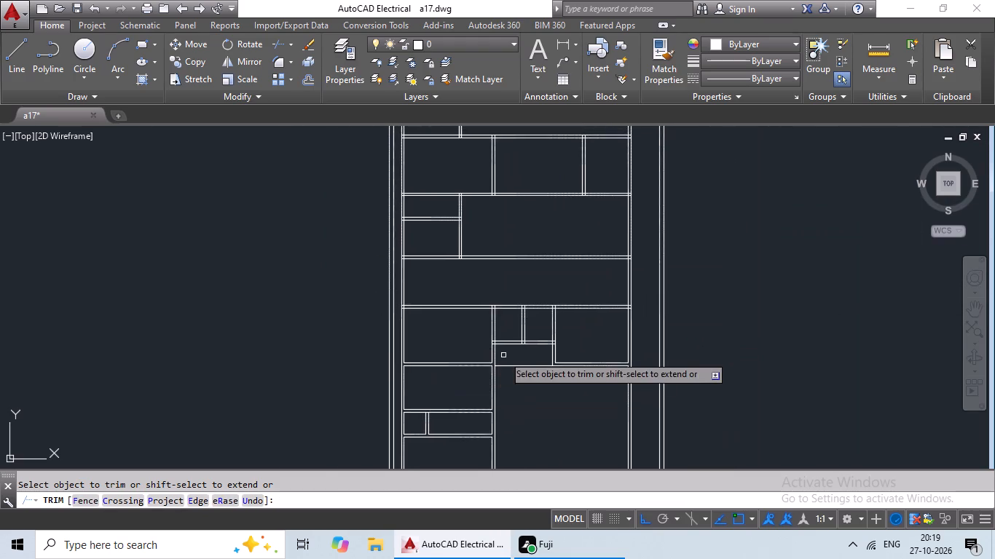
scroll(507, 353, up, 4)
scroll(412, 295, up, 3)
drag(441, 230, 433, 270)
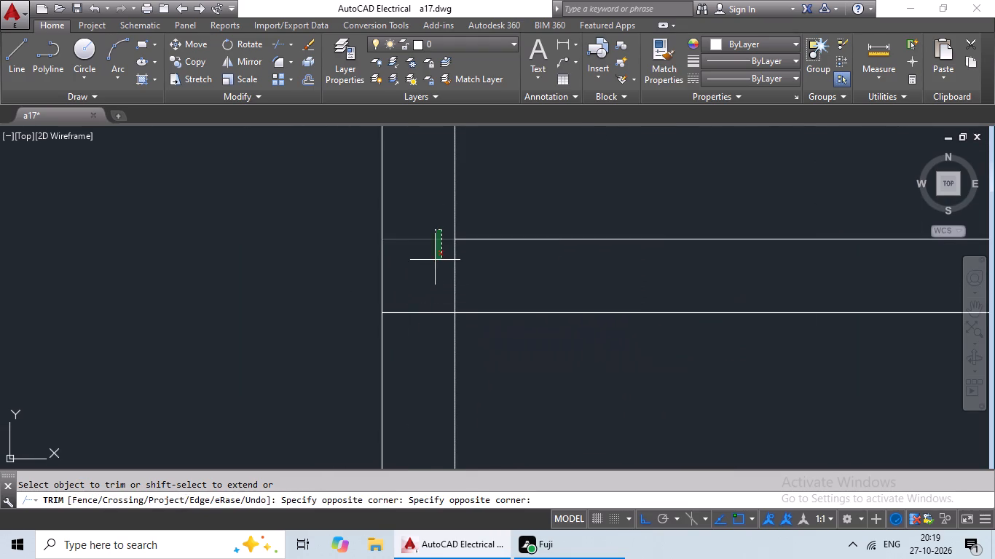
drag(433, 270, 418, 333)
drag(418, 333, 427, 325)
drag(519, 265, 444, 289)
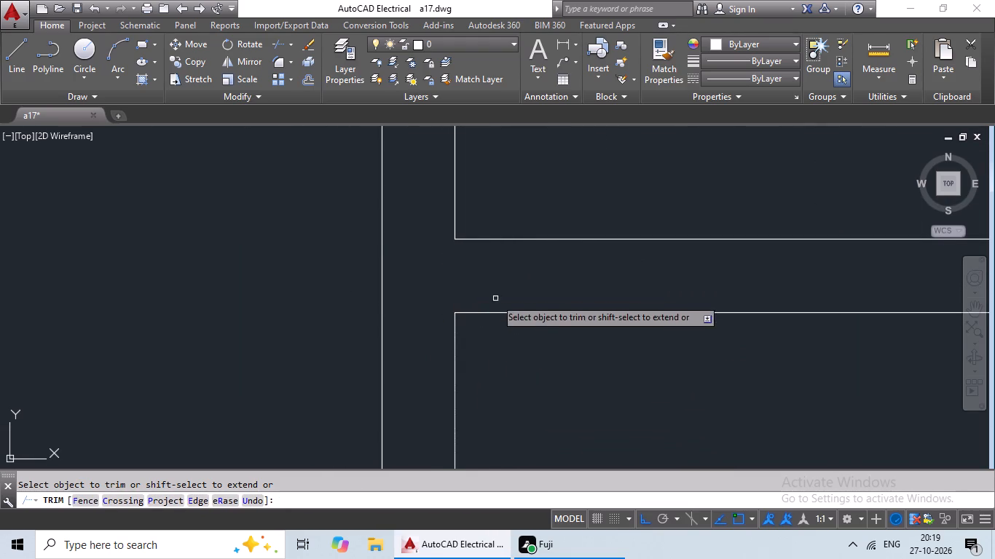
Trim the crossing lines where the two small rooms' dividing vertical partition meets their lower horizontal partition.
scroll(526, 312, down, 3)
middle_drag(670, 363, 529, 391)
scroll(570, 349, up, 3)
drag(673, 319, 539, 345)
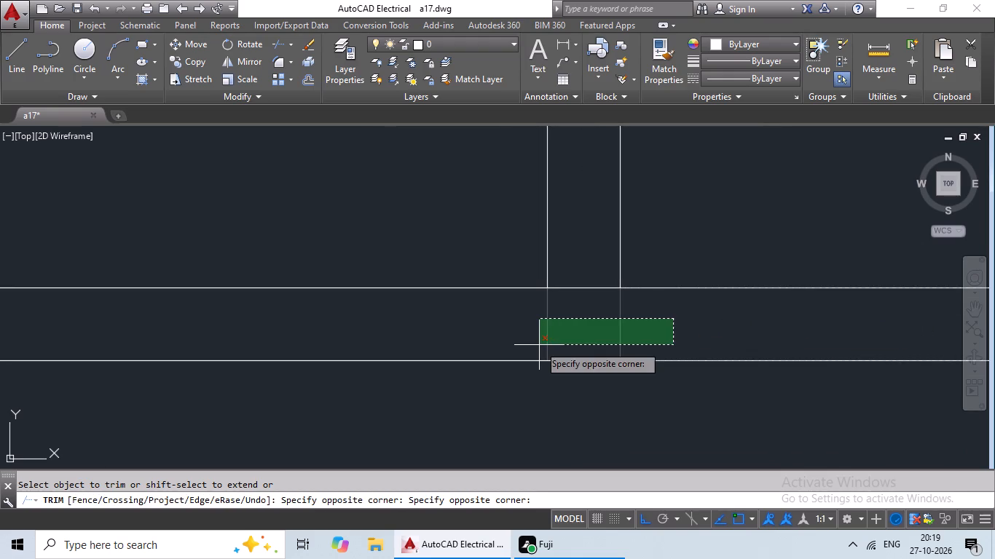
click(539, 345)
drag(605, 225, 562, 334)
click(562, 334)
Trim the crossing lines where the two small rooms' lower horizontal partition meets the cluster's right vertical partition.
scroll(604, 329, down, 2)
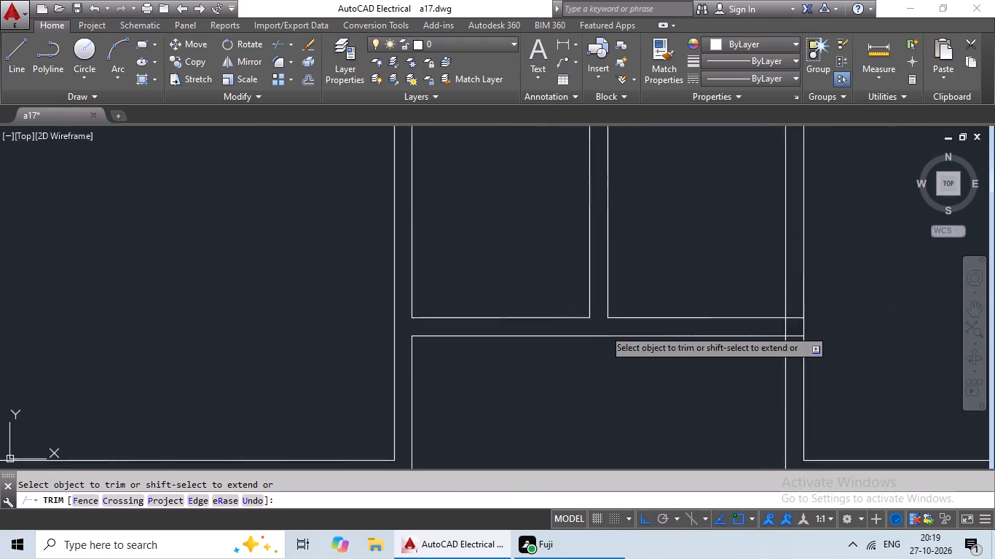
scroll(604, 329, down, 2)
middle_drag(623, 351, 447, 354)
scroll(546, 328, up, 5)
drag(578, 288, 568, 348)
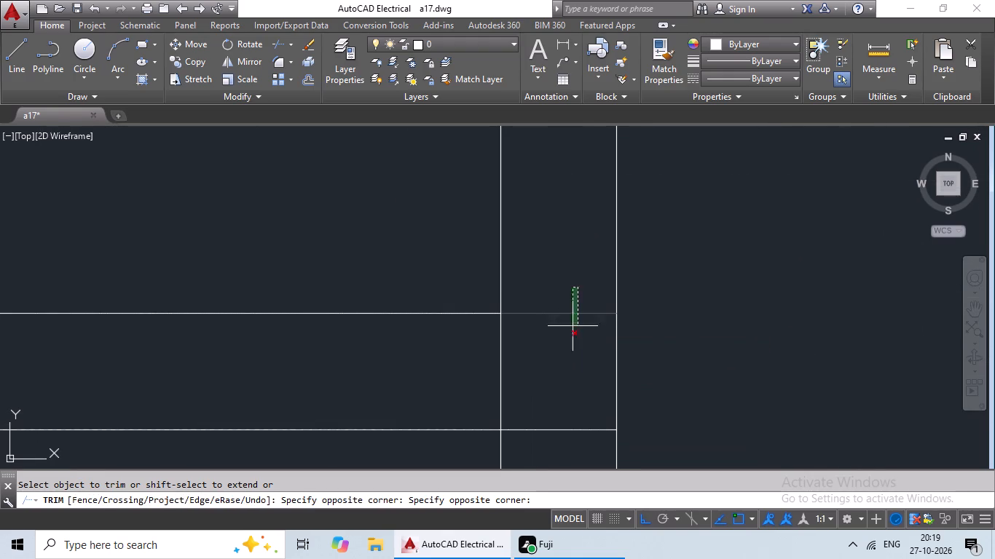
drag(568, 348, 544, 450)
drag(597, 346, 468, 385)
click(468, 385)
Trim the crossing lines where the horizontal partition above the small-room cluster meets the right vertical partition.
scroll(511, 370, down, 6)
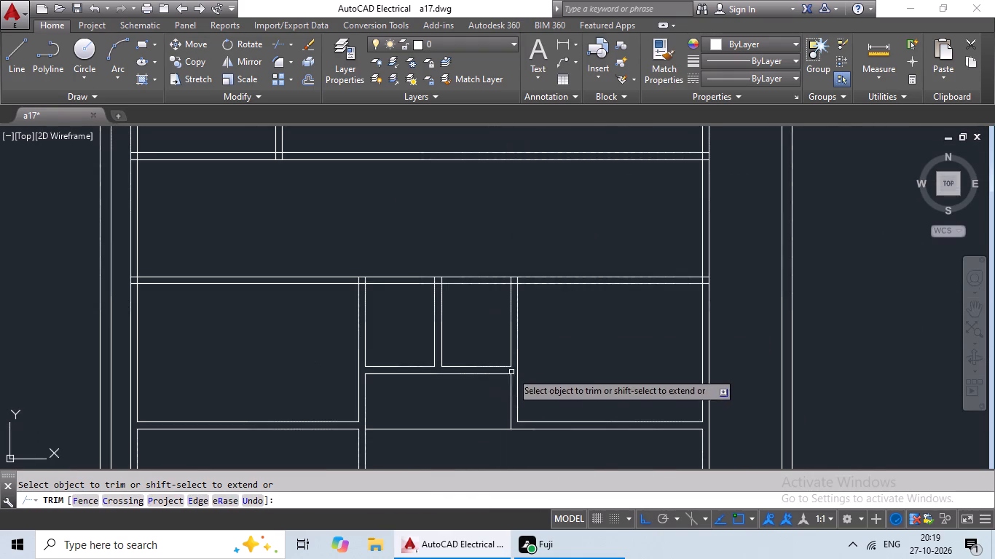
middle_drag(497, 389, 558, 341)
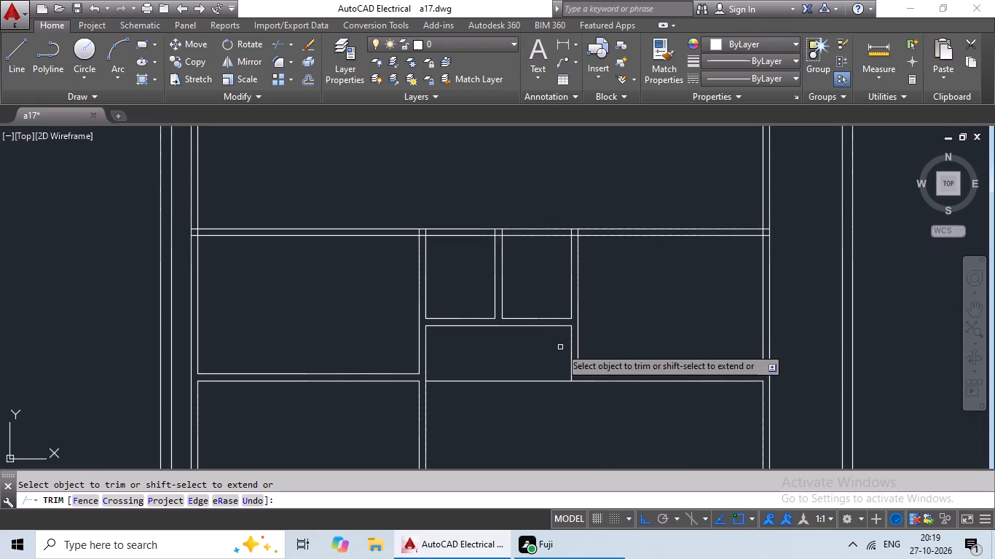
scroll(684, 309, down, 2)
middle_drag(690, 306, 596, 325)
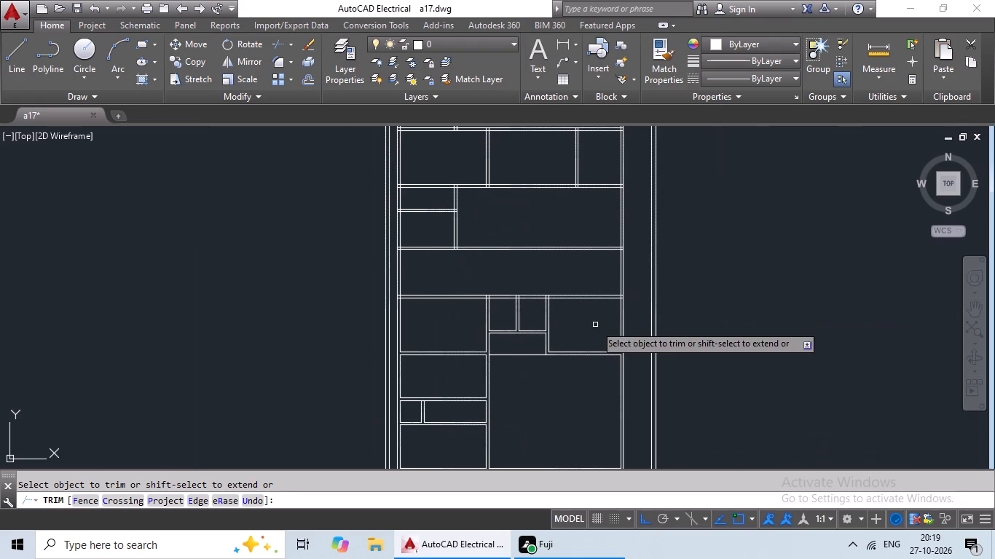
scroll(629, 290, up, 8)
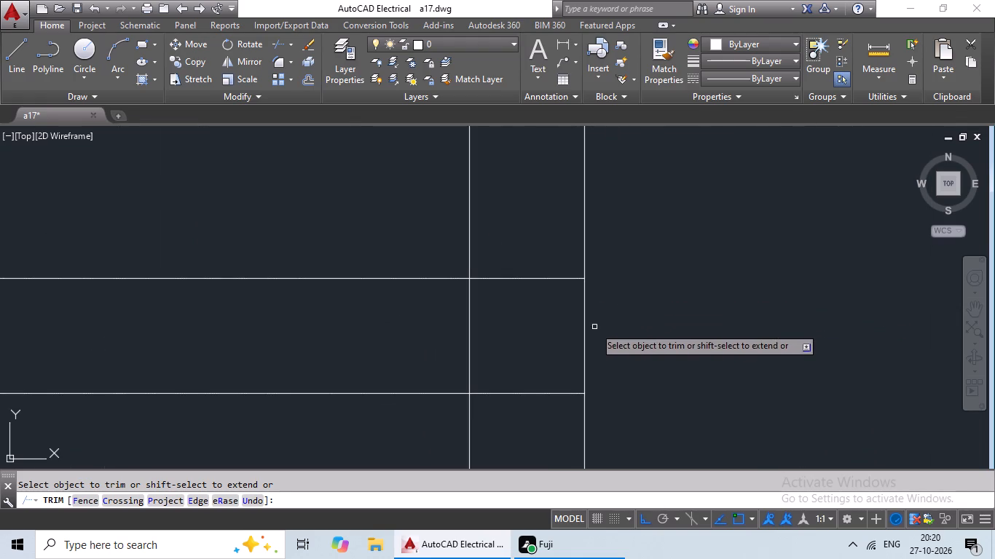
drag(551, 252, 491, 418)
drag(515, 316, 416, 358)
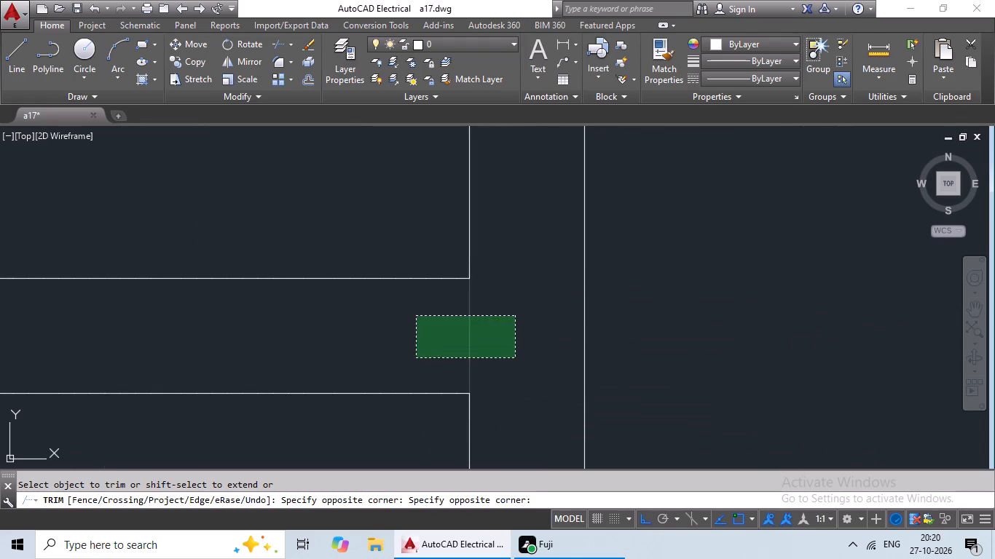
Trim the leftover inner vertical line where the partition above the small-room cluster meets the right vertical partition.
click(429, 357)
Trim the crossing lines where the horizontal partition above the small-room cluster meets the cluster's right vertical partition.
scroll(447, 353, down, 4)
middle_drag(361, 398, 700, 337)
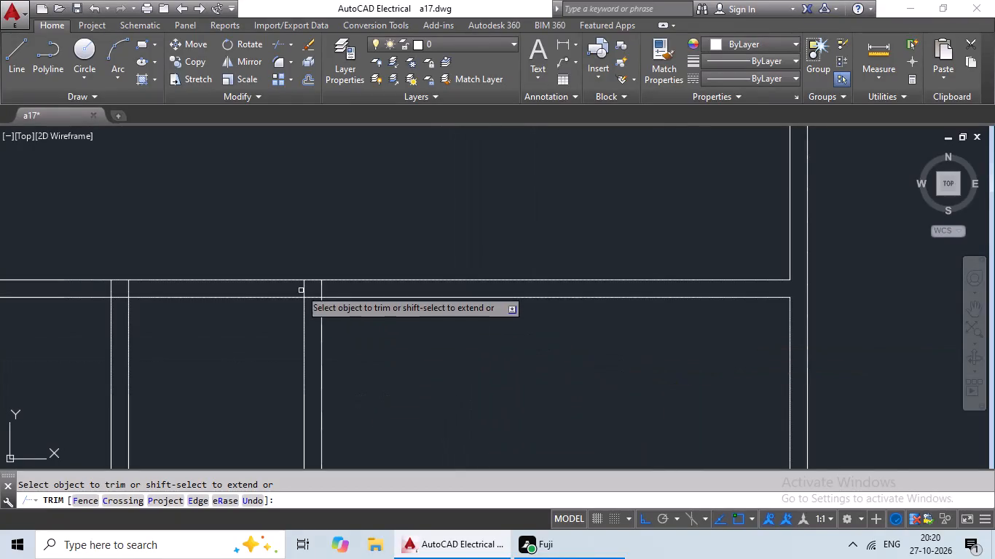
scroll(299, 286, up, 4)
drag(510, 292, 320, 317)
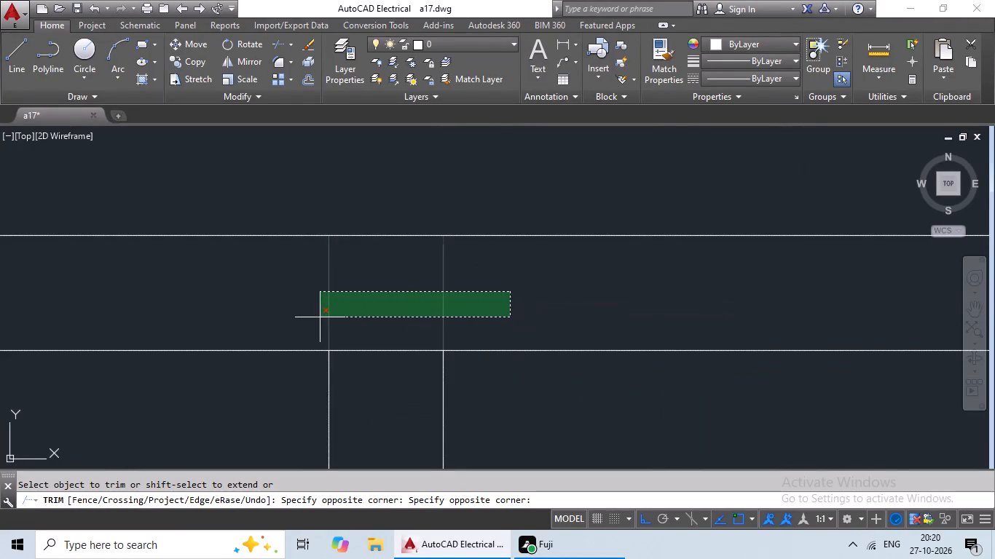
drag(397, 314, 369, 401)
click(369, 401)
Trim the crossing lines where the two small rooms' dividing vertical partition meets the horizontal partition above them.
scroll(388, 397, down, 2)
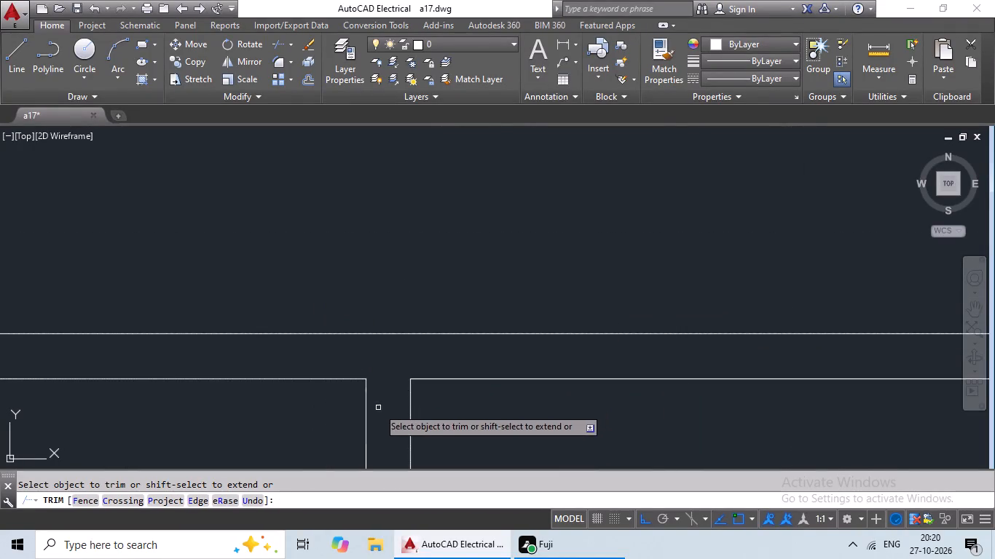
middle_drag(331, 406, 528, 345)
scroll(288, 382, down, 2)
middle_drag(296, 381, 472, 371)
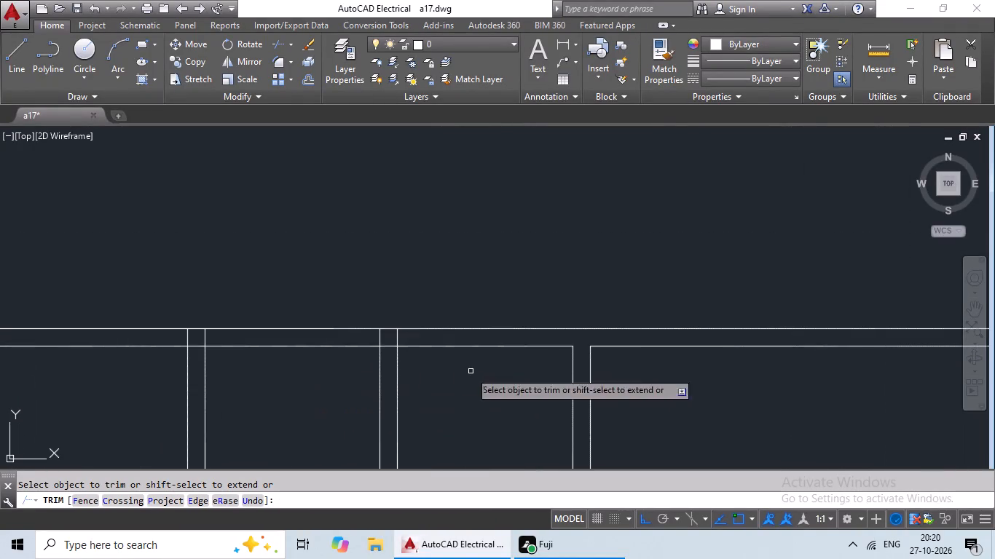
scroll(385, 348, up, 5)
drag(594, 266, 273, 273)
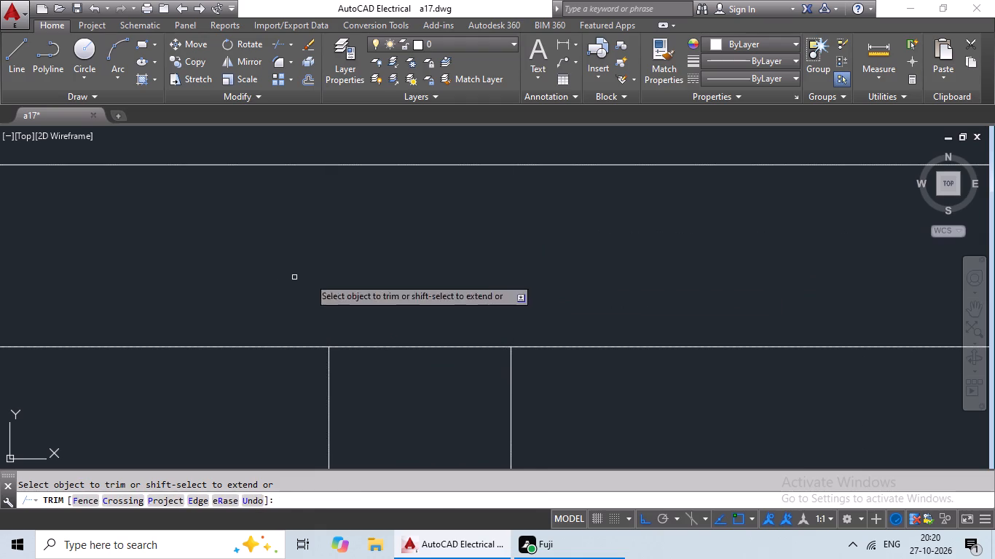
drag(576, 283, 545, 304)
drag(533, 271, 444, 304)
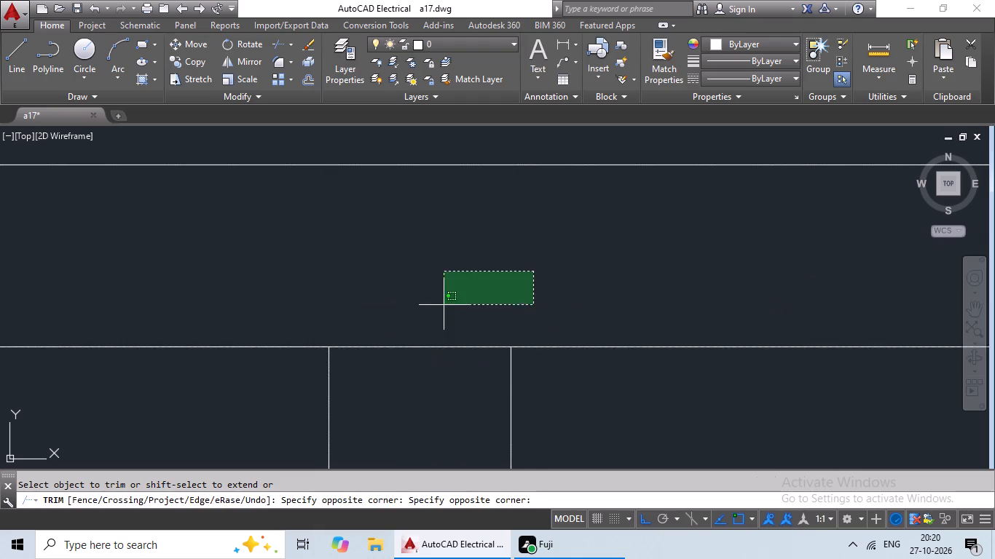
drag(444, 304, 449, 294)
drag(459, 253, 411, 400)
drag(411, 400, 452, 386)
Trim the crossing lines where the middle vertical partition meets the horizontal partition above the small-room cluster.
scroll(535, 357, down, 6)
scroll(631, 412, down, 2)
middle_drag(637, 395, 637, 396)
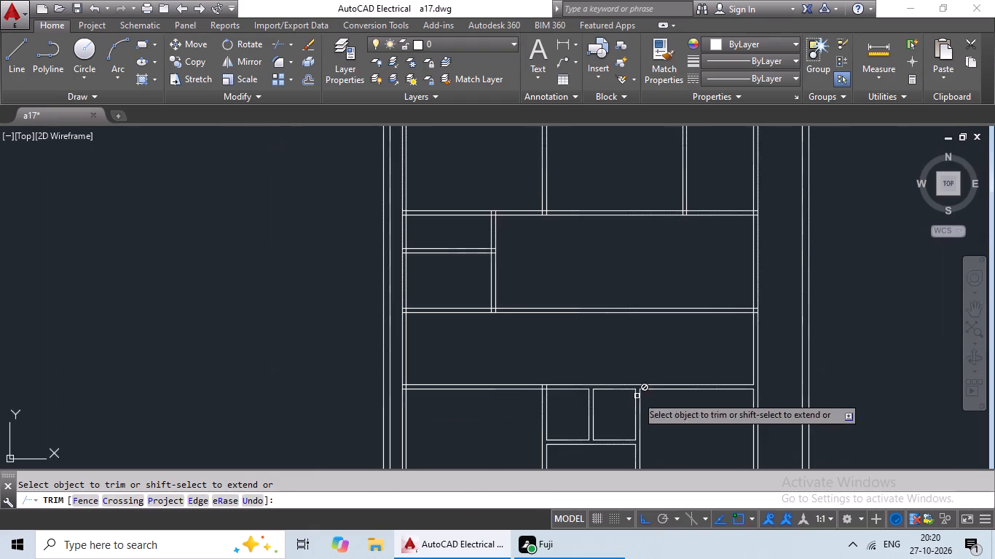
middle_drag(637, 396, 658, 346)
scroll(570, 337, up, 5)
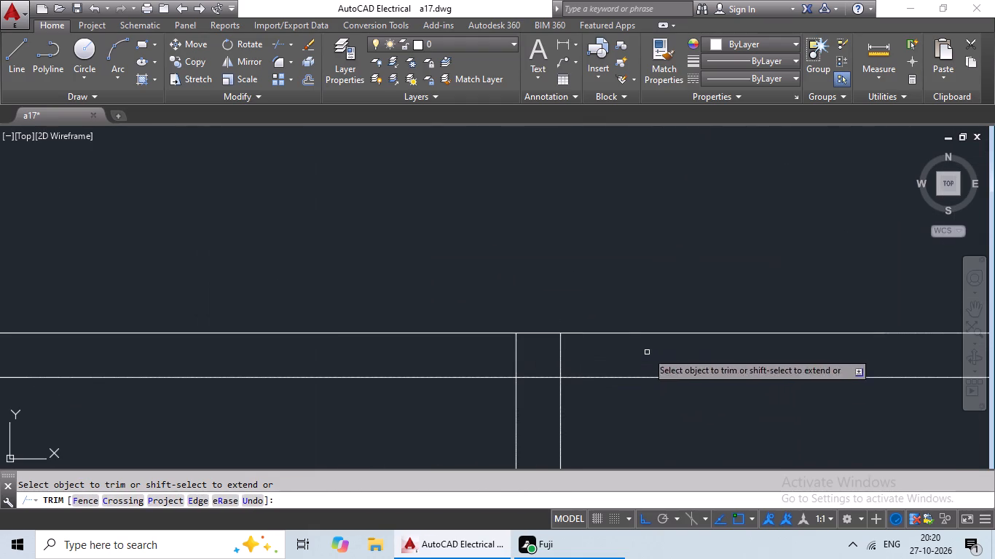
drag(645, 350, 483, 365)
drag(530, 355, 522, 398)
drag(530, 395, 541, 399)
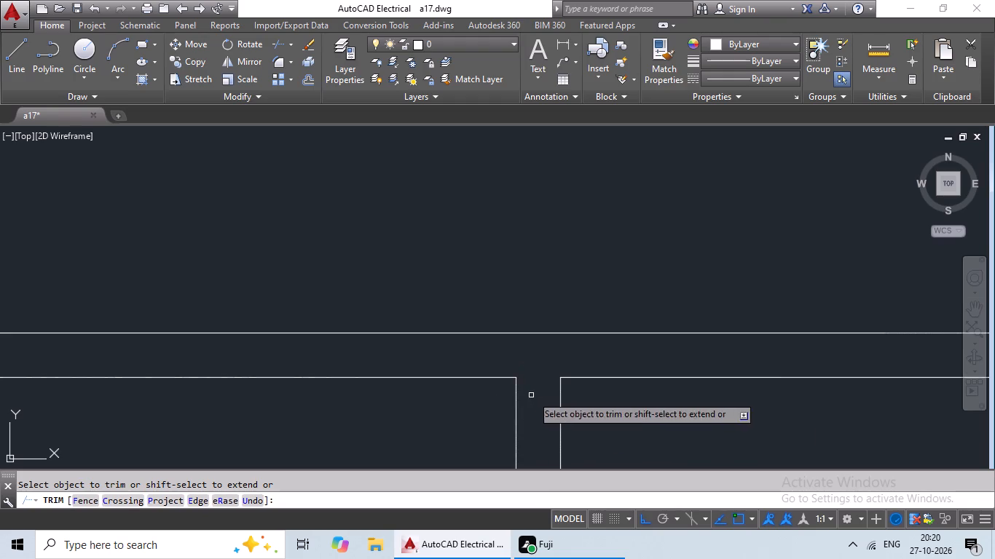
Trim the crossing lines where the horizontal partition above the small-room cluster meets the left vertical partition.
scroll(643, 419, down, 5)
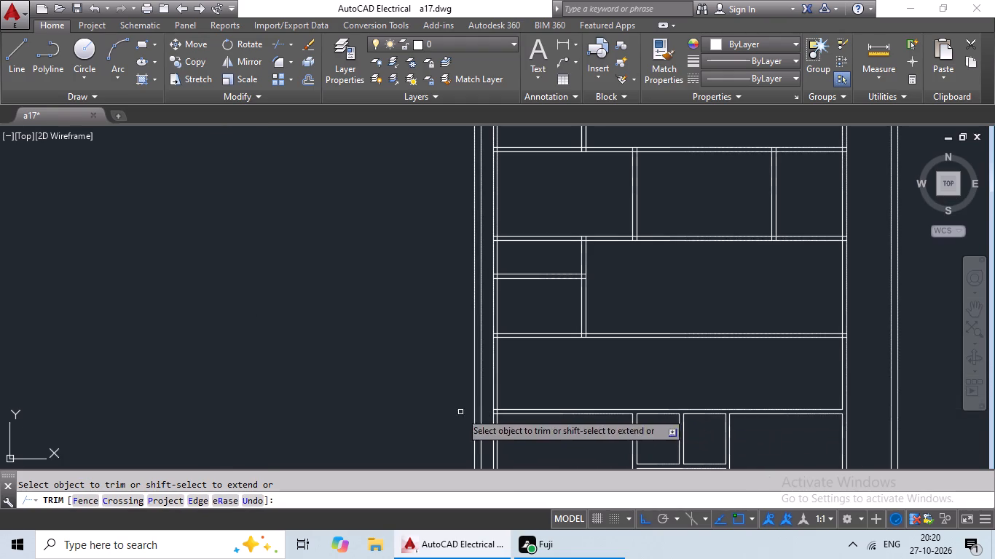
scroll(500, 413, up, 8)
scroll(475, 381, down, 2)
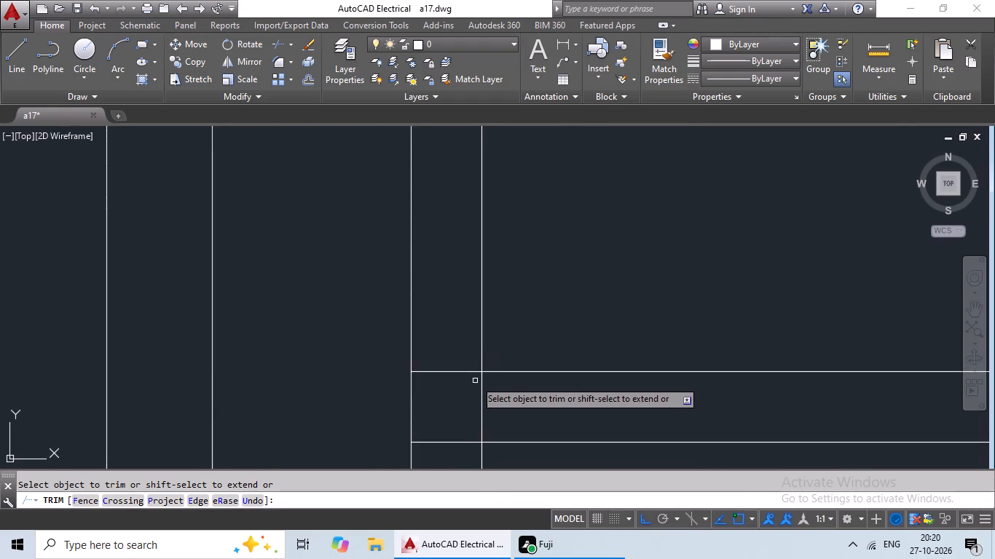
middle_drag(475, 379, 487, 301)
drag(480, 236, 450, 383)
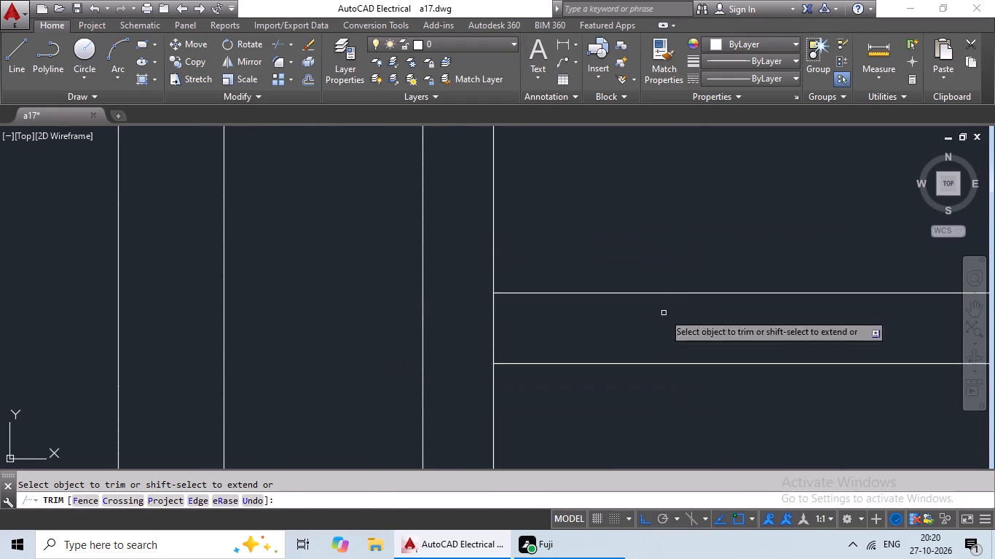
drag(664, 312, 486, 346)
Trim the crossing lines where the next horizontal partition up, below the two stacked left rooms, meets the right vertical partition.
scroll(624, 346, down, 6)
middle_drag(683, 377, 468, 335)
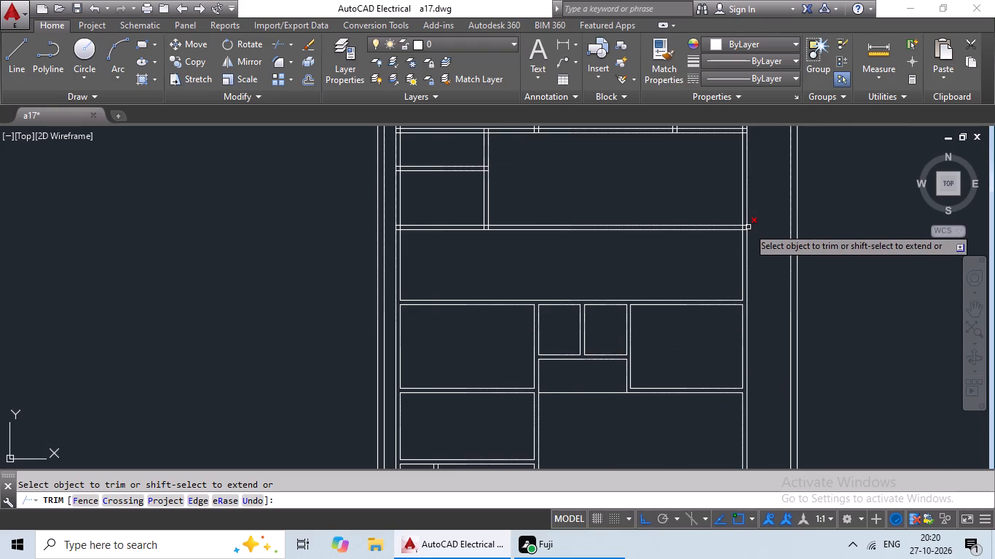
scroll(750, 222, up, 3)
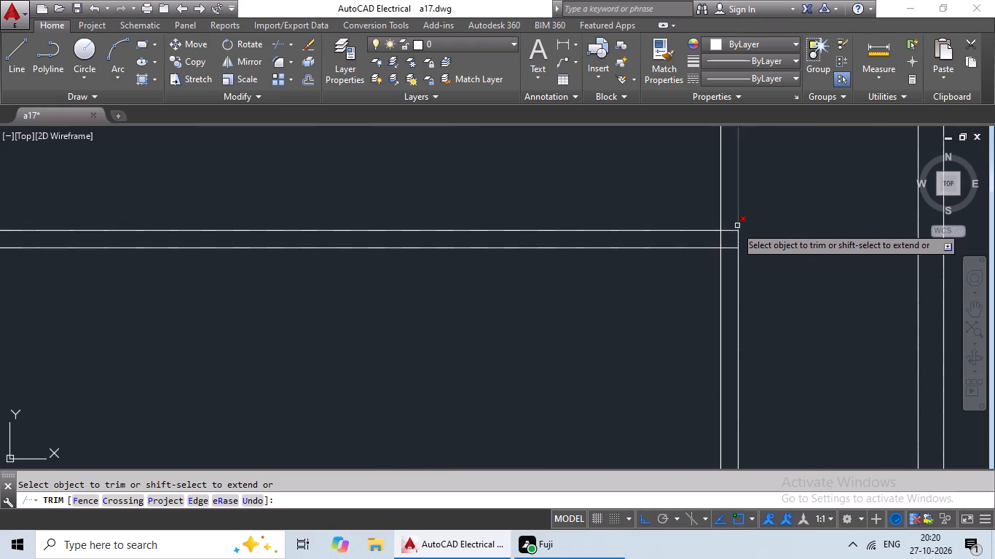
scroll(734, 226, up, 4)
drag(731, 227, 686, 373)
click(685, 371)
drag(702, 301, 597, 329)
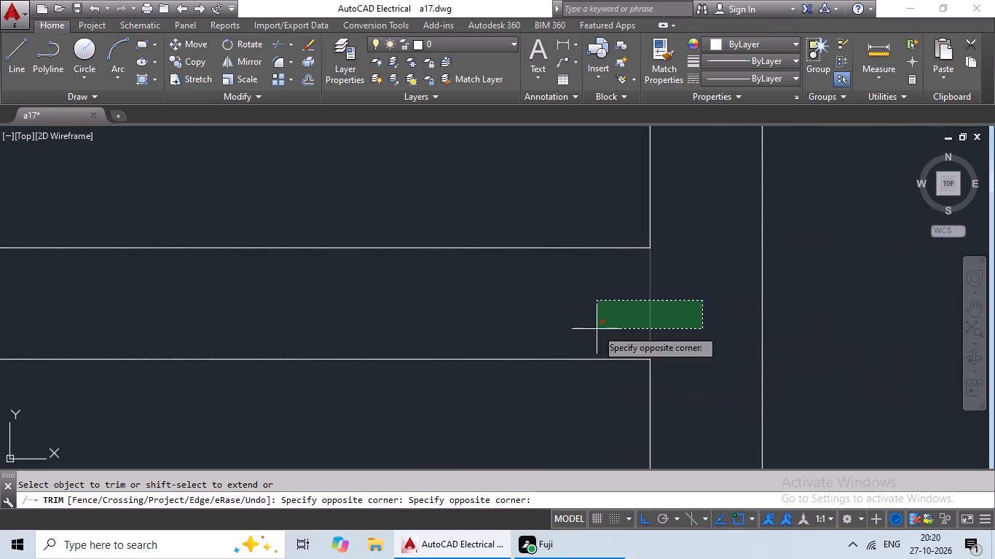
drag(597, 329, 615, 323)
Trim the crossing lines where the stacked left rooms' right vertical partition meets the horizontal partition below them.
scroll(669, 304, down, 5)
middle_drag(563, 324, 723, 295)
middle_drag(414, 323, 732, 314)
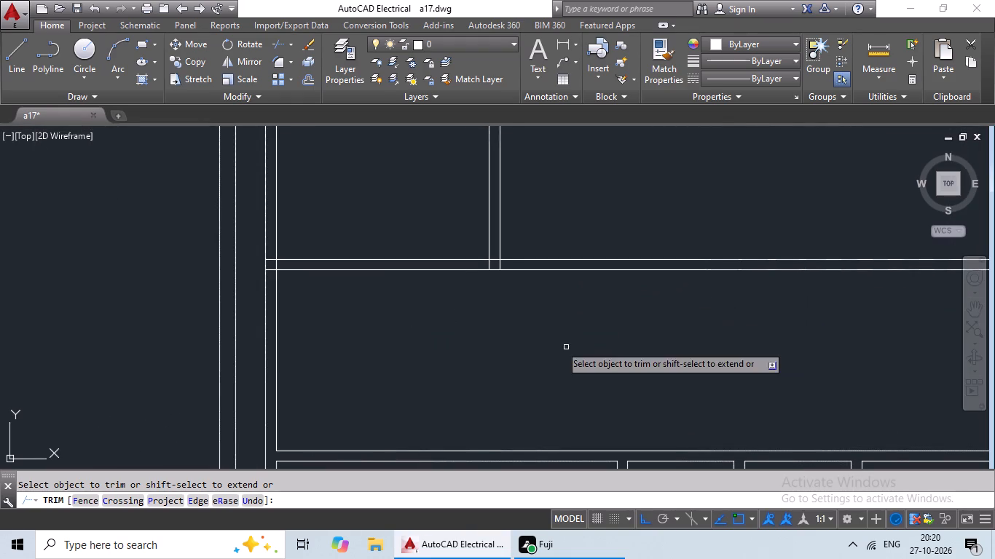
scroll(483, 259, up, 6)
drag(763, 272, 501, 332)
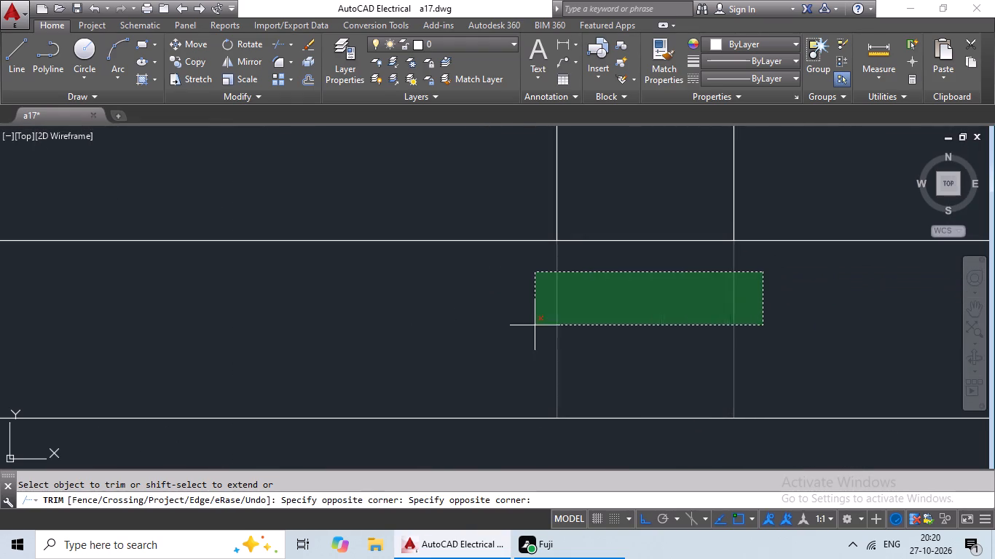
drag(501, 332, 461, 341)
drag(669, 179, 610, 301)
drag(610, 301, 647, 294)
Trim the crossing lines where the horizontal partition below the stacked left rooms meets the left vertical partition.
scroll(717, 279, down, 5)
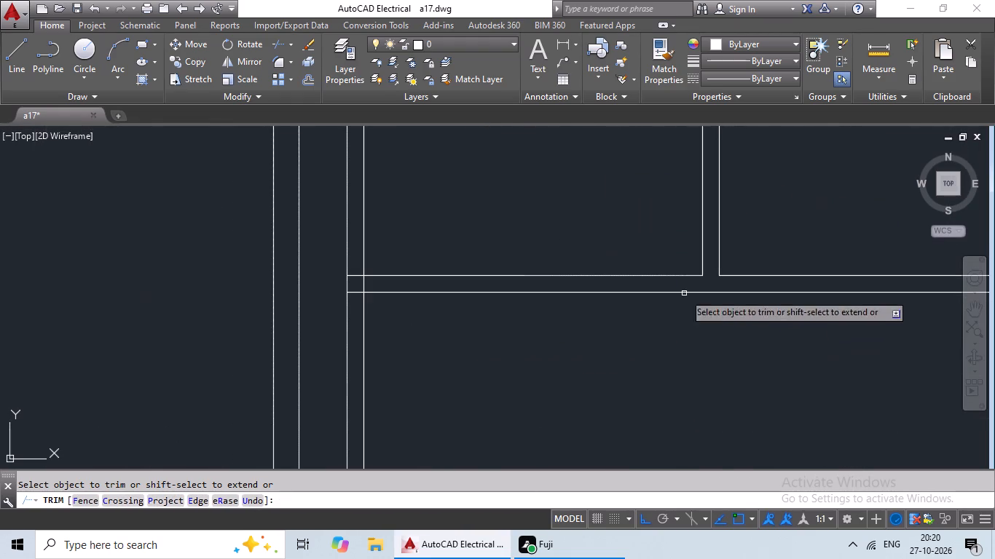
scroll(360, 292, up, 5)
middle_drag(347, 245, 372, 333)
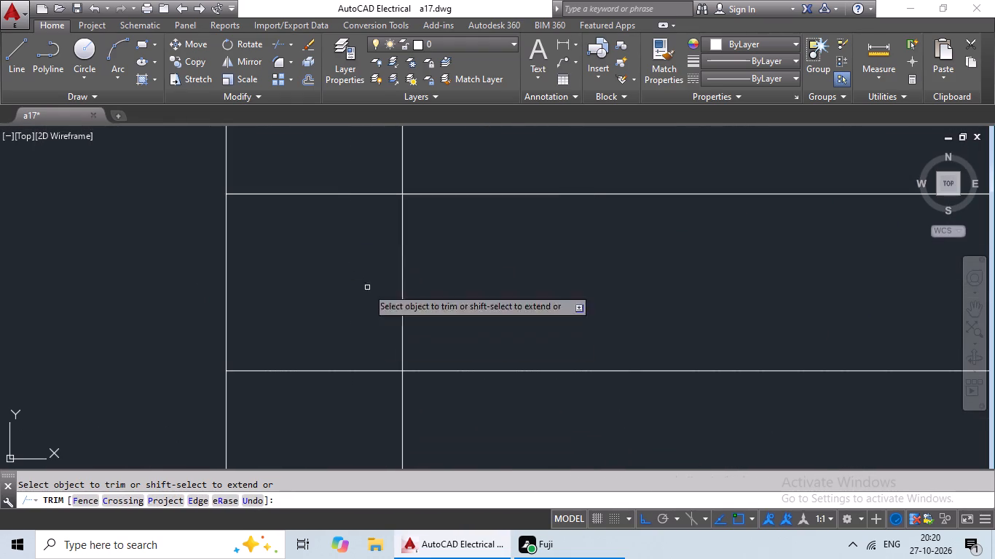
drag(362, 173, 309, 418)
drag(538, 269, 383, 323)
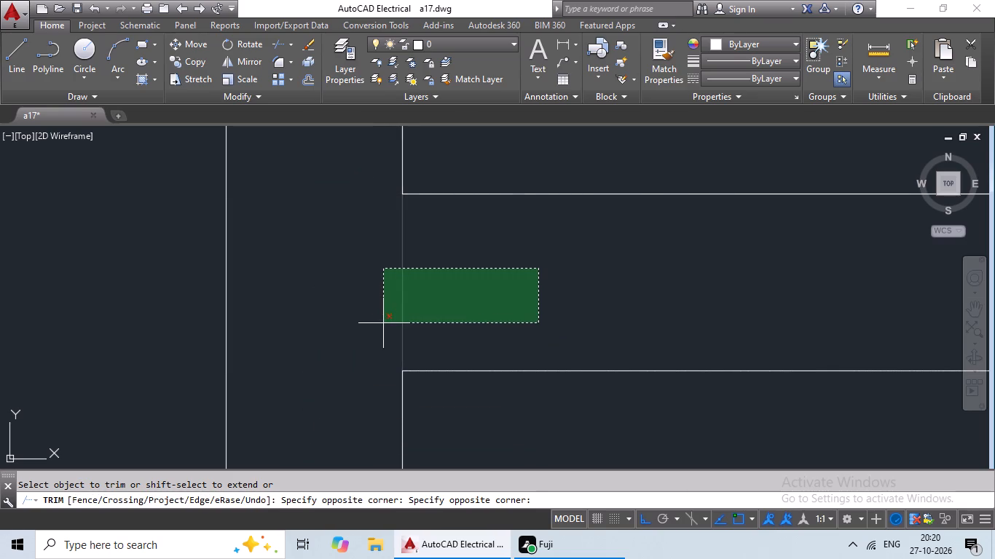
drag(383, 323, 382, 324)
drag(382, 324, 391, 324)
Trim the crossing lines where the stacked left rooms' dividing horizontal partition meets their right vertical partition.
scroll(481, 305, down, 6)
middle_drag(511, 355, 390, 413)
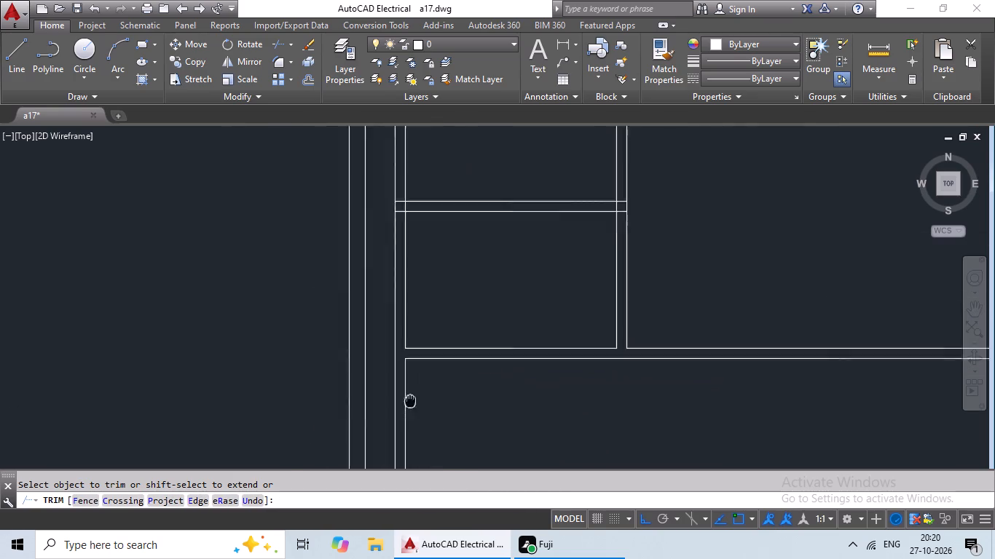
middle_drag(390, 413, 360, 428)
middle_drag(496, 290, 440, 346)
scroll(480, 298, up, 5)
drag(586, 271, 592, 364)
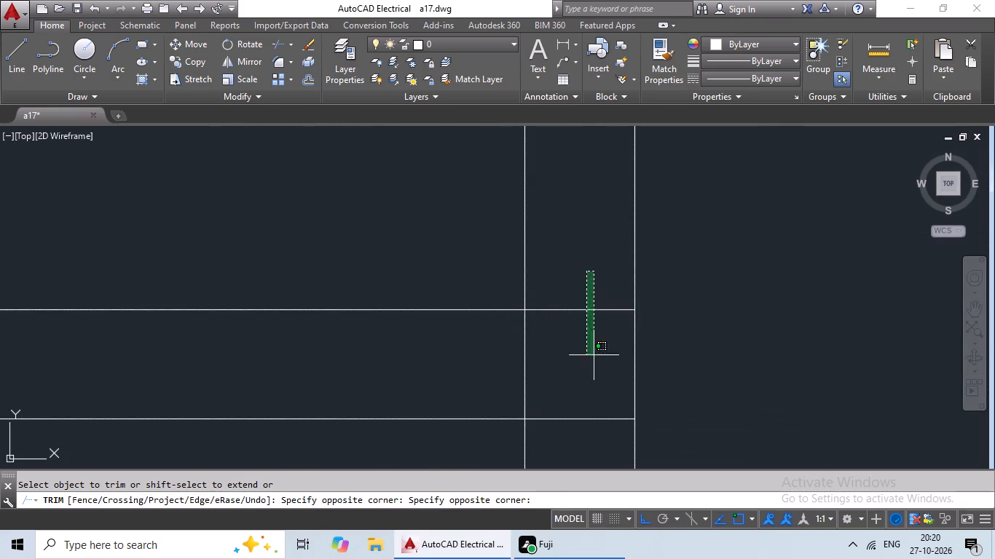
drag(592, 364, 567, 437)
drag(579, 395, 561, 428)
drag(588, 352, 561, 423)
click(561, 423)
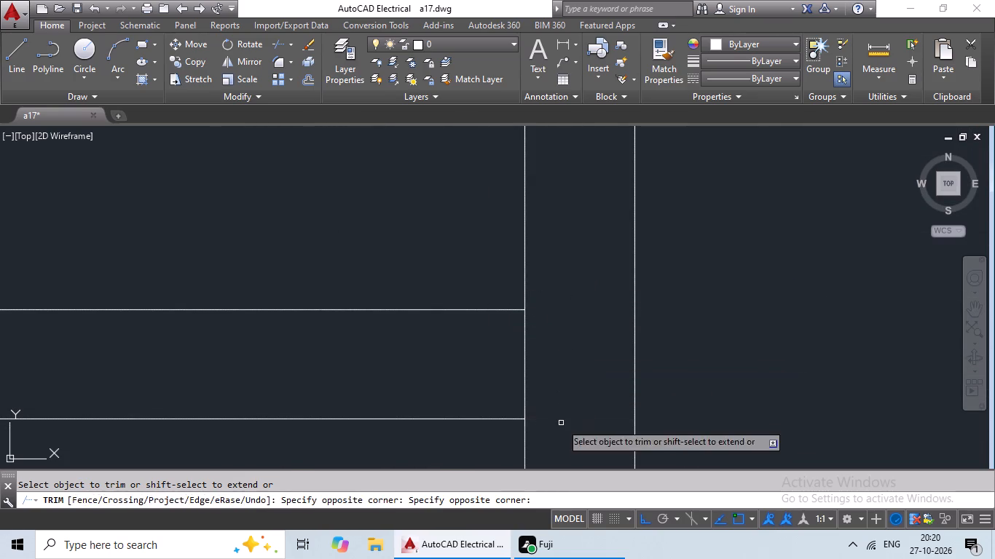
drag(602, 339, 480, 370)
drag(481, 371, 506, 368)
Trim the crossing lines where the stacked left rooms' dividing horizontal partition meets the left vertical partition.
scroll(583, 353, down, 4)
middle_drag(430, 381, 676, 381)
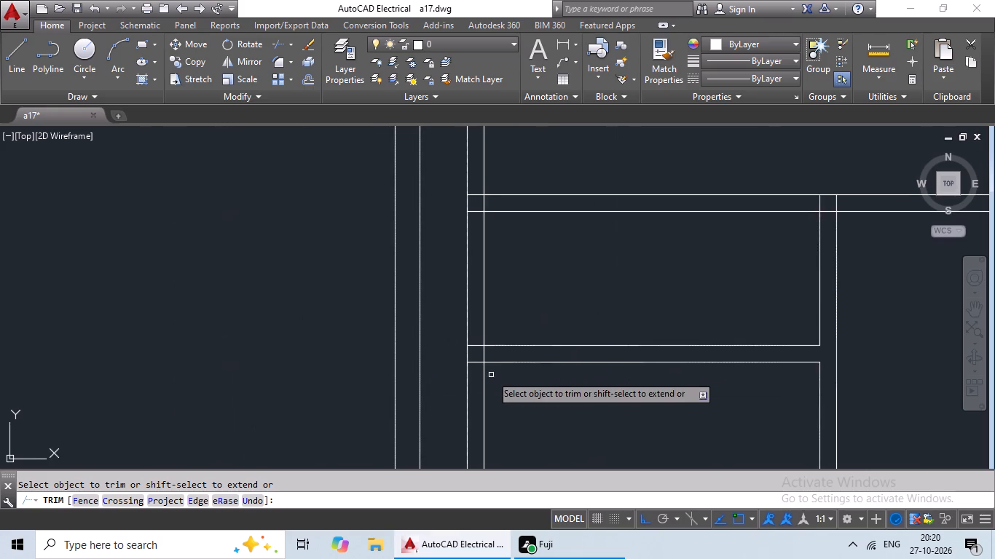
scroll(486, 365, up, 5)
drag(425, 146, 356, 373)
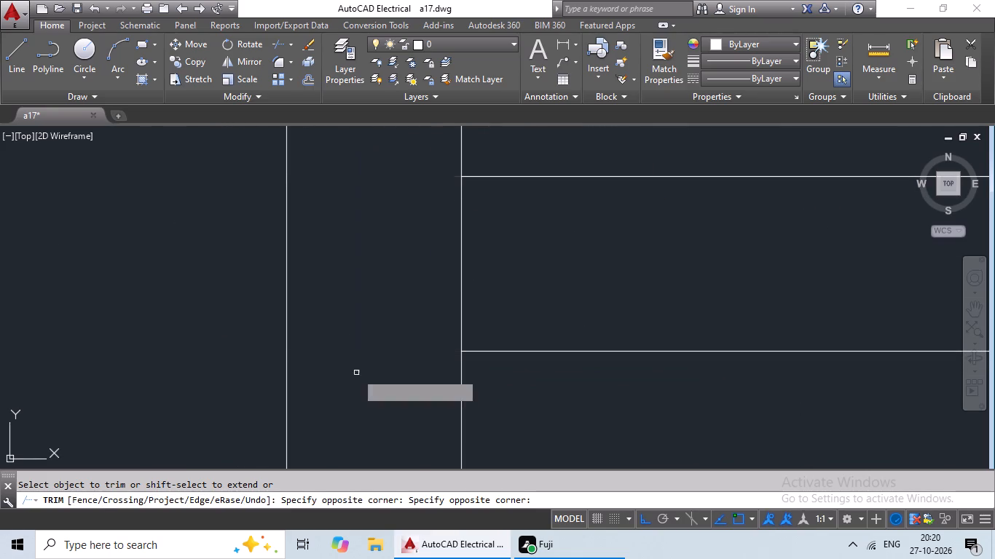
drag(626, 232, 425, 294)
Trim the crossing lines where the stacked left rooms' right vertical partition meets the horizontal partition above them.
scroll(479, 279, down, 6)
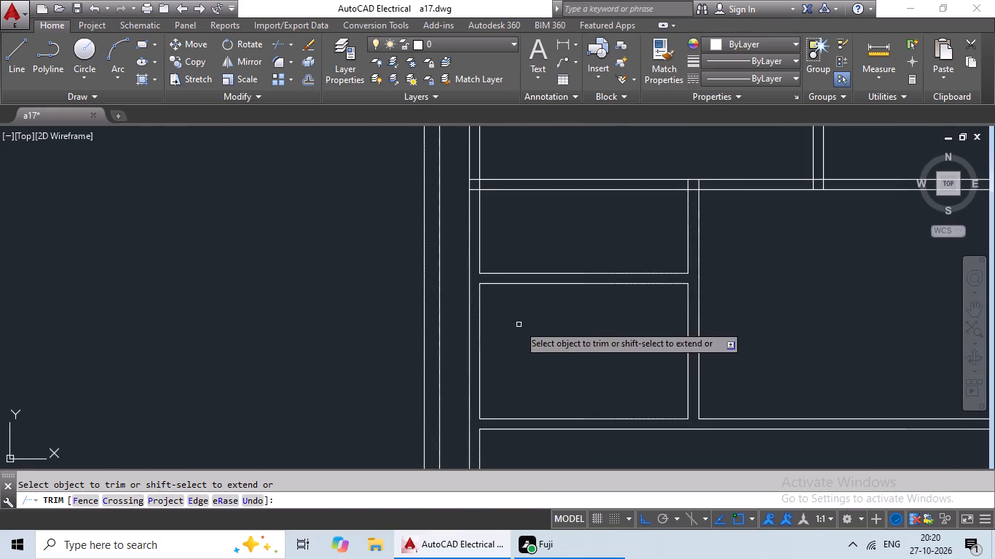
middle_drag(519, 325, 450, 379)
scroll(662, 250, up, 3)
scroll(574, 210, up, 1)
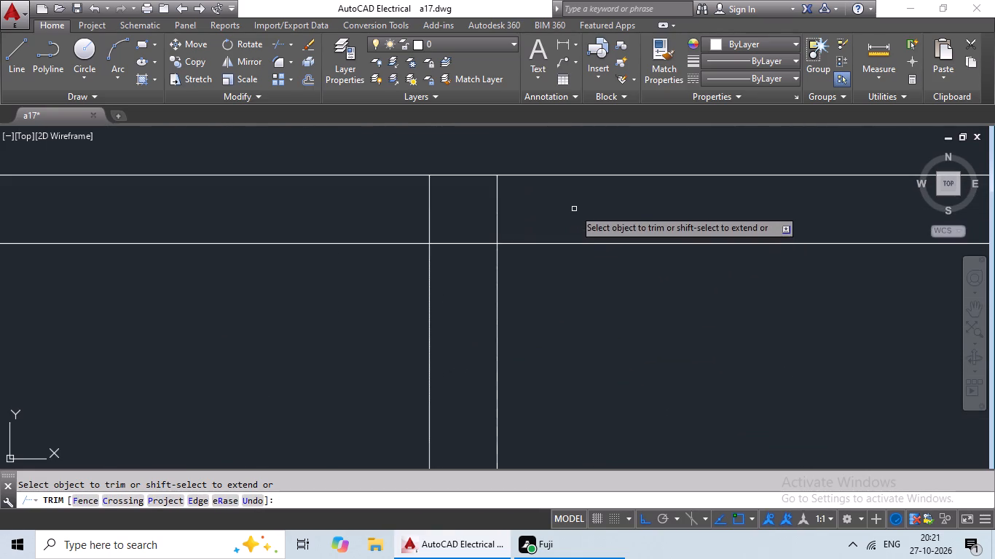
middle_drag(584, 216, 656, 269)
scroll(554, 255, up, 3)
drag(748, 247, 355, 322)
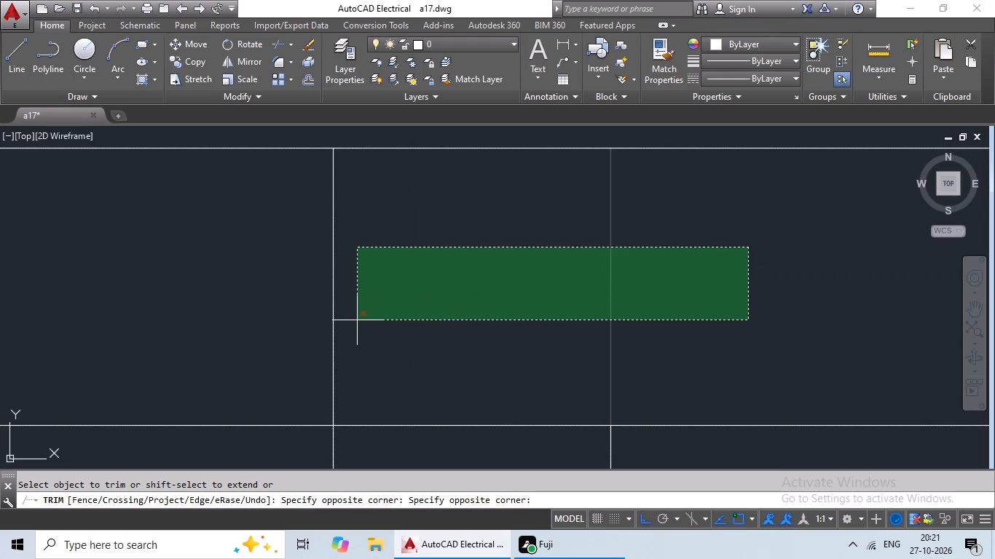
drag(355, 322, 321, 334)
drag(475, 310, 450, 388)
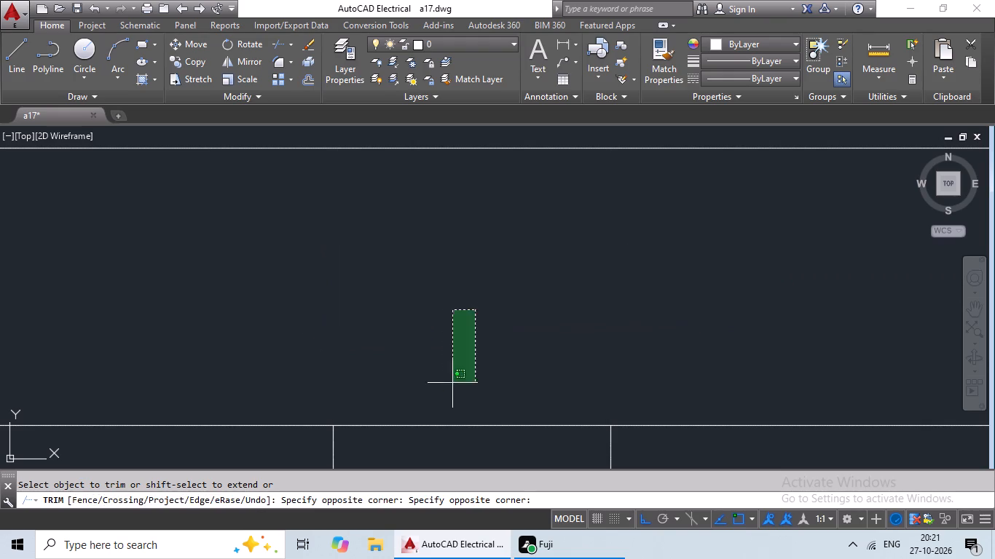
drag(450, 388, 424, 443)
Trim the crossing lines where the horizontal partition above the stacked left rooms meets the left vertical partition.
scroll(457, 416, down, 5)
middle_drag(455, 435, 596, 349)
scroll(398, 388, down, 3)
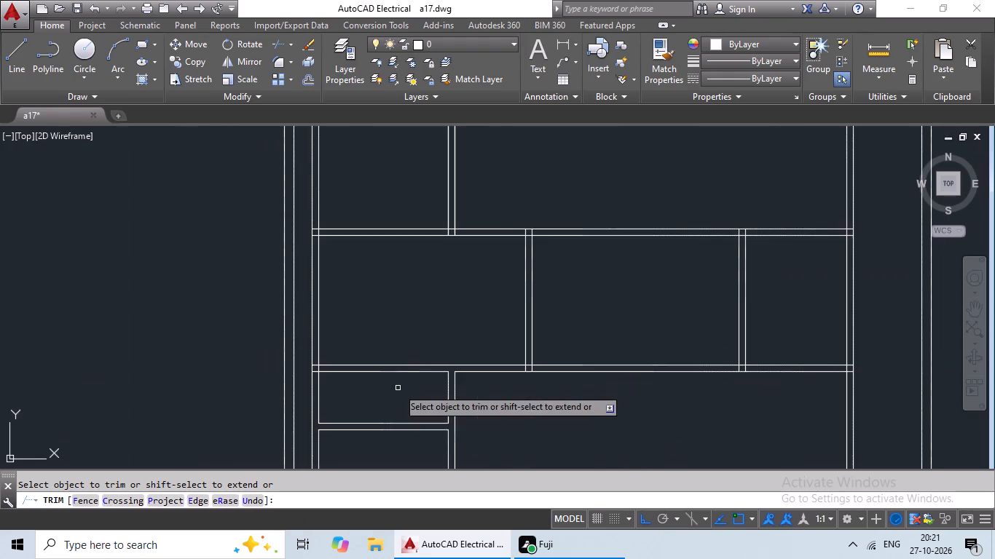
middle_drag(381, 396, 545, 362)
scroll(488, 341, up, 4)
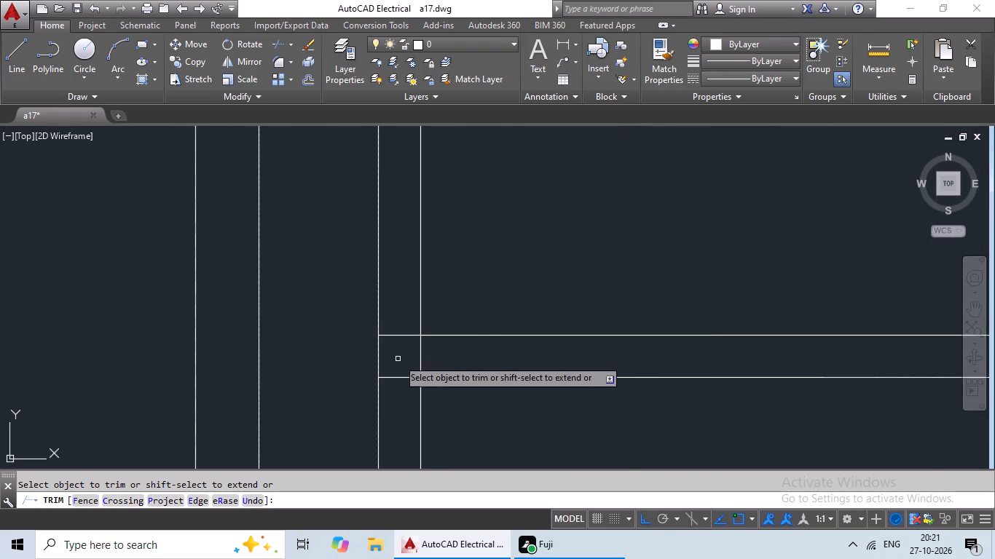
scroll(398, 359, up, 2)
drag(428, 261, 374, 428)
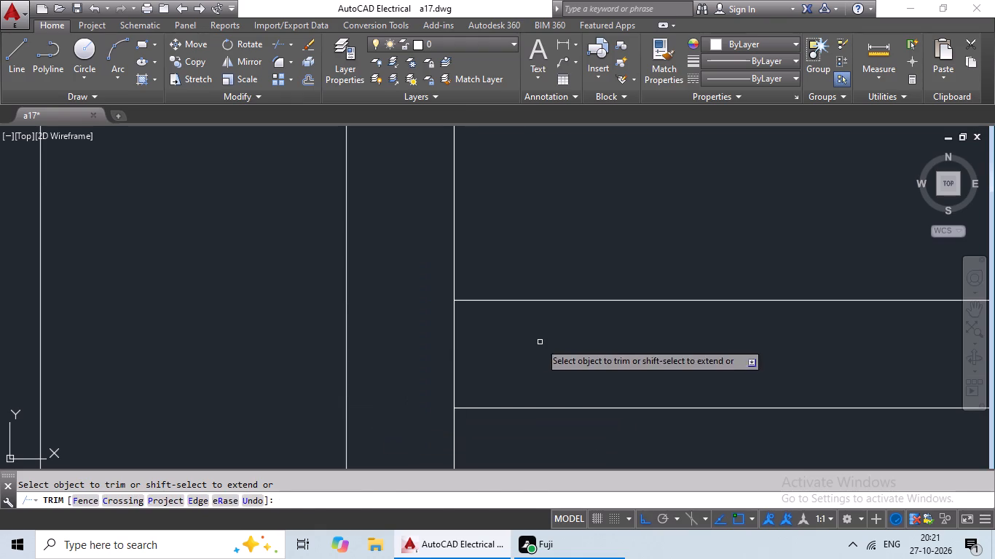
drag(537, 341, 416, 360)
click(416, 360)
Trim the crossing lines where the three-room row's left dividing partition meets the horizontal partition below it.
scroll(483, 381, down, 4)
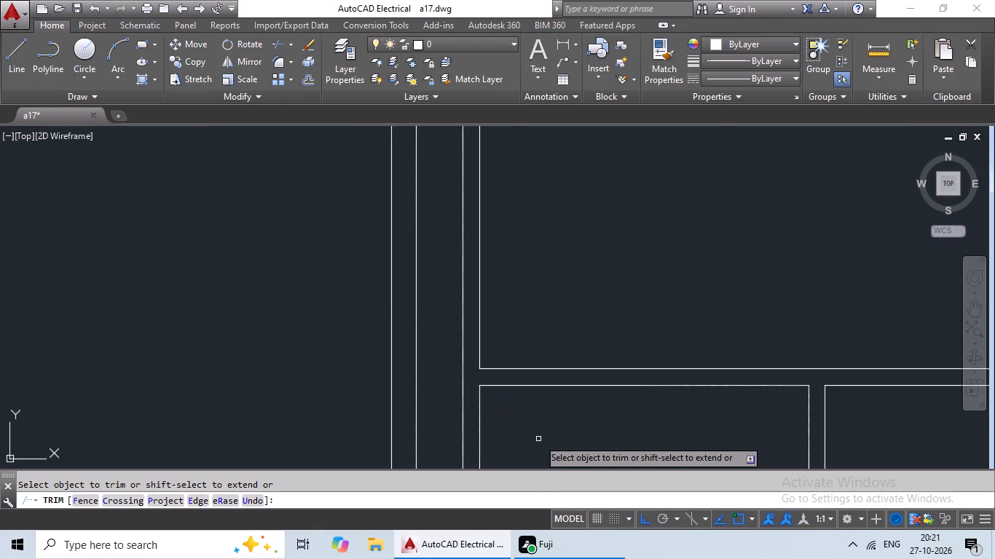
scroll(539, 437, down, 2)
middle_drag(573, 418, 513, 315)
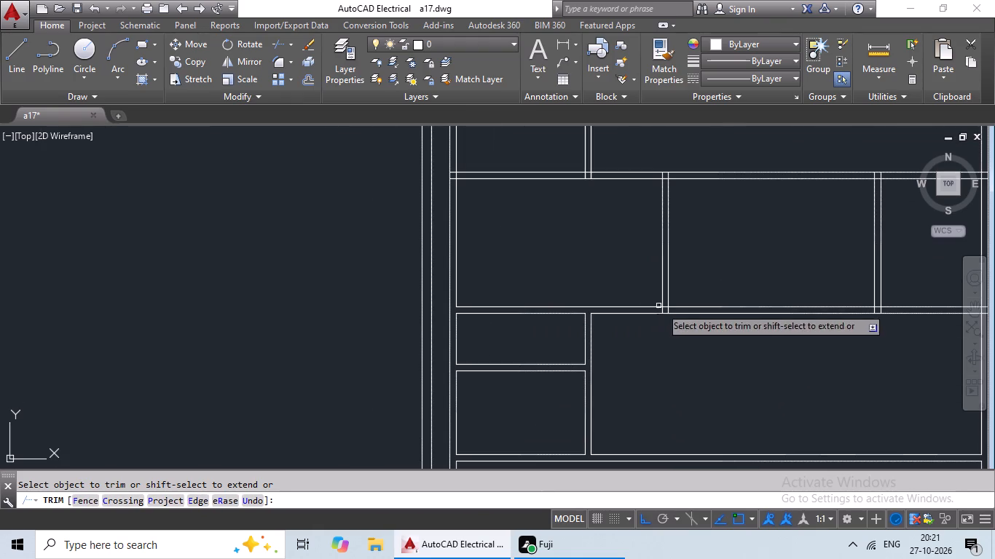
scroll(670, 304, up, 5)
drag(703, 347, 554, 393)
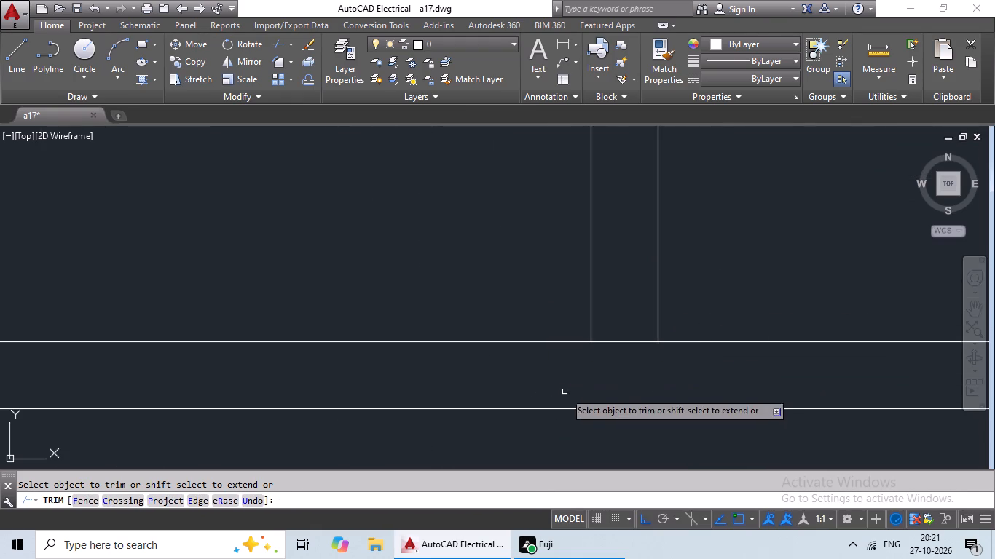
drag(644, 304, 612, 378)
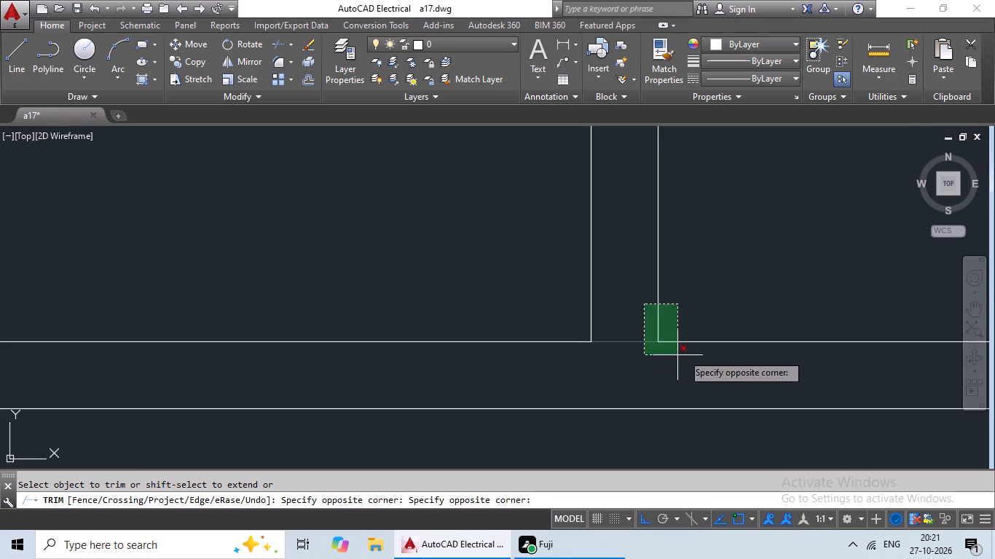
scroll(686, 353, down, 3)
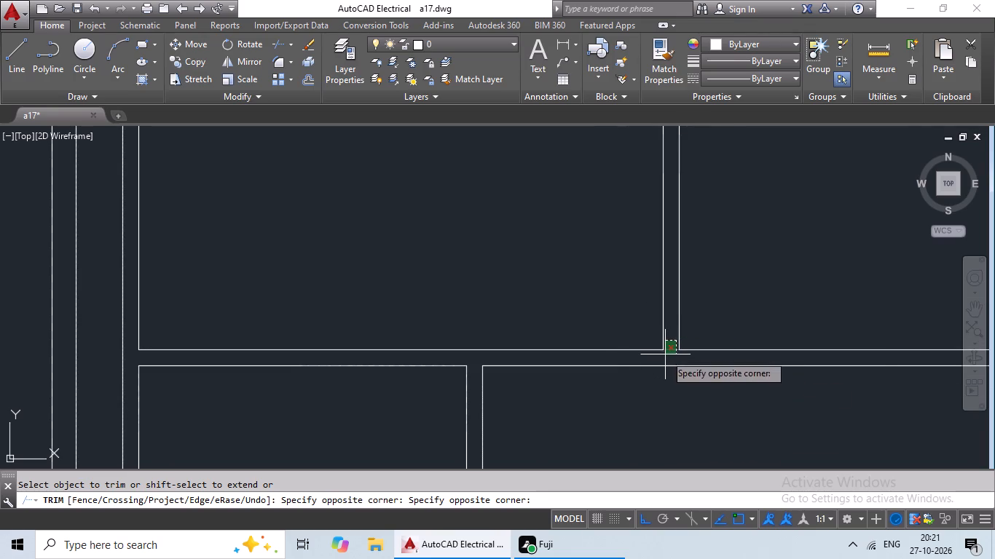
click(666, 354)
Trim the crossing lines where the three-room row's right dividing partition meets the horizontal partition below it.
scroll(699, 362, down, 2)
middle_drag(733, 373, 267, 379)
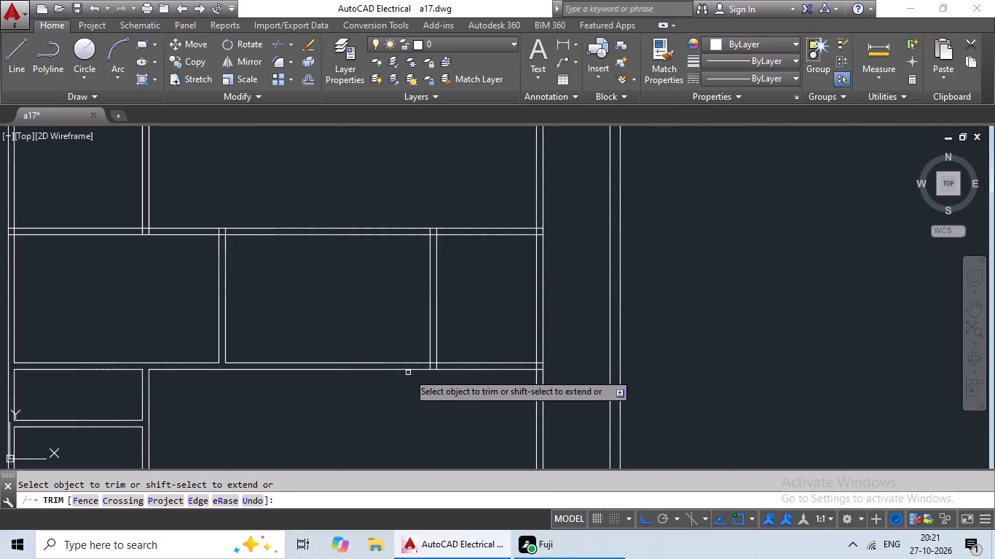
scroll(412, 371, up, 5)
drag(683, 330, 524, 355)
drag(524, 355, 564, 345)
drag(631, 256, 628, 267)
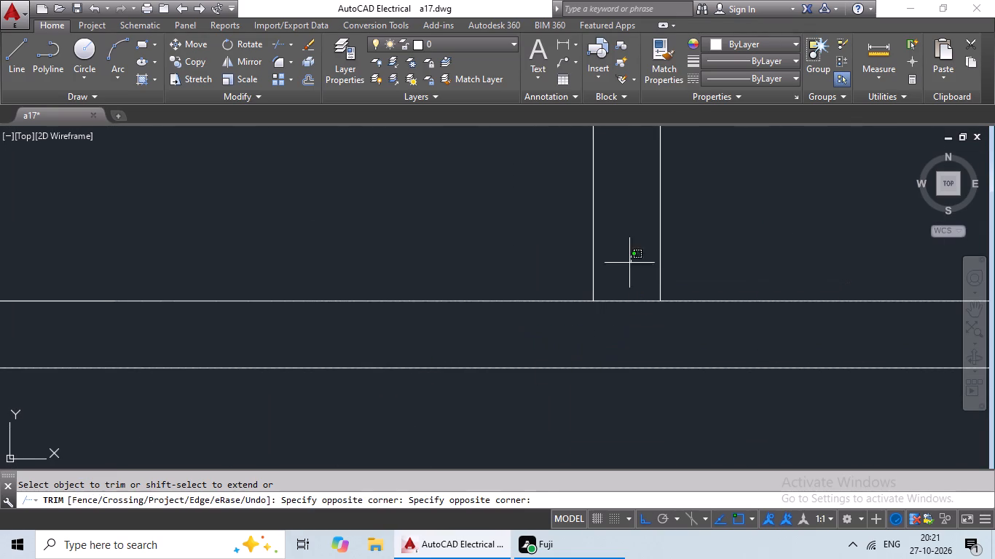
drag(628, 267, 605, 320)
click(605, 320)
Trim the crossing lines where the horizontal partition below the three-room row meets the plan's right vertical partition.
scroll(691, 328, down, 4)
middle_drag(662, 333, 251, 332)
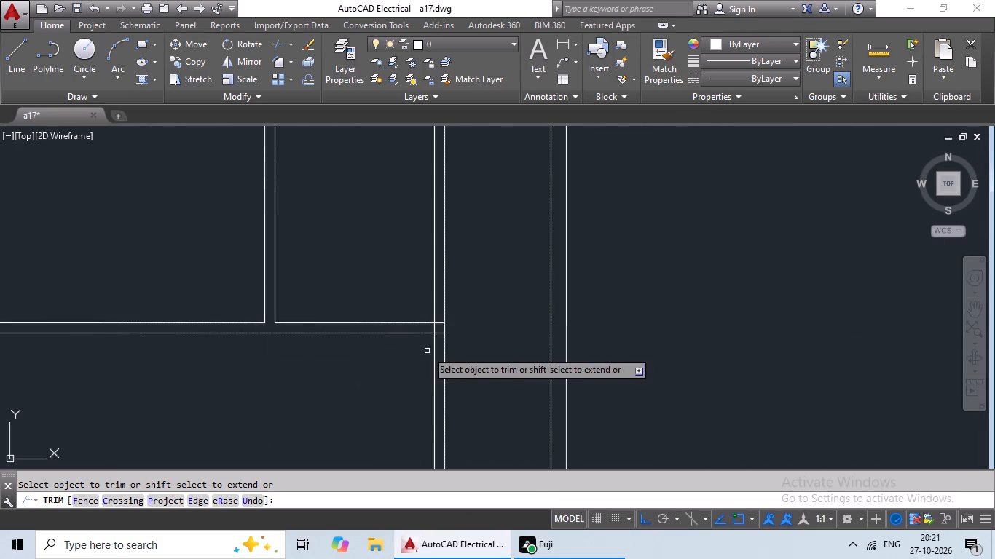
scroll(438, 316, up, 4)
middle_drag(438, 328, 451, 301)
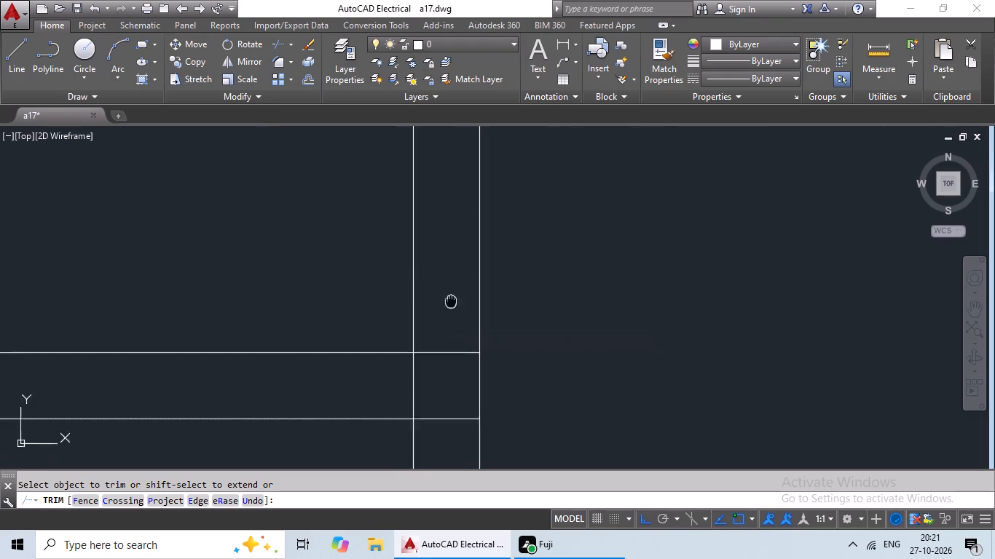
middle_drag(451, 301, 452, 193)
drag(459, 194, 441, 323)
click(441, 324)
drag(460, 272, 372, 277)
click(371, 277)
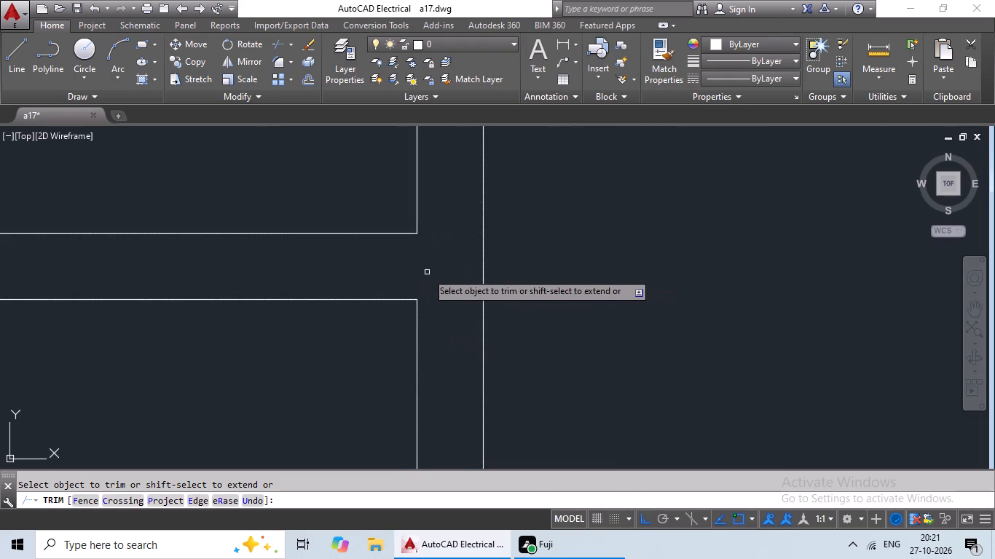
Trim the crossing lines where the horizontal partition above the three-room row meets the plan's right vertical partition.
scroll(347, 314, down, 1)
middle_drag(379, 288, 421, 265)
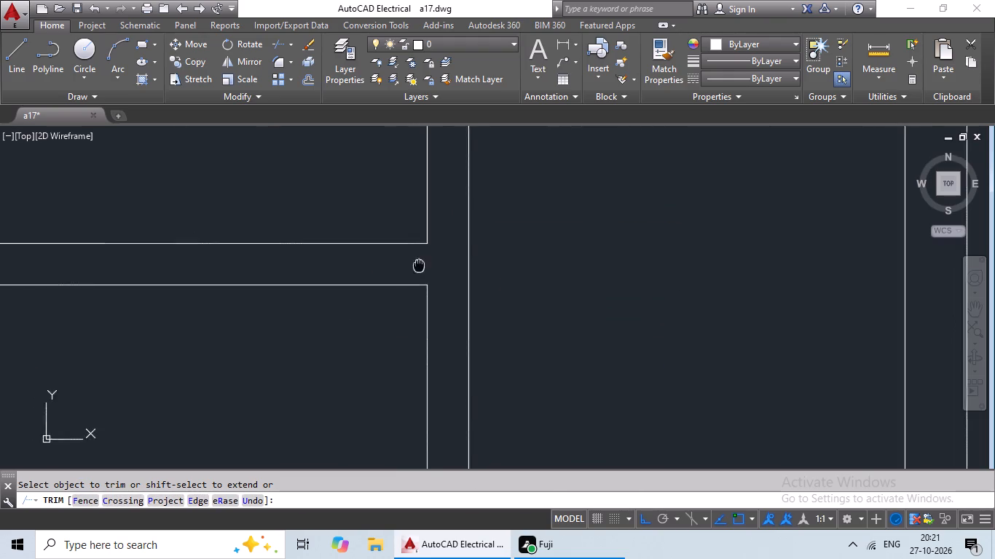
middle_drag(421, 265, 425, 263)
scroll(425, 269, down, 2)
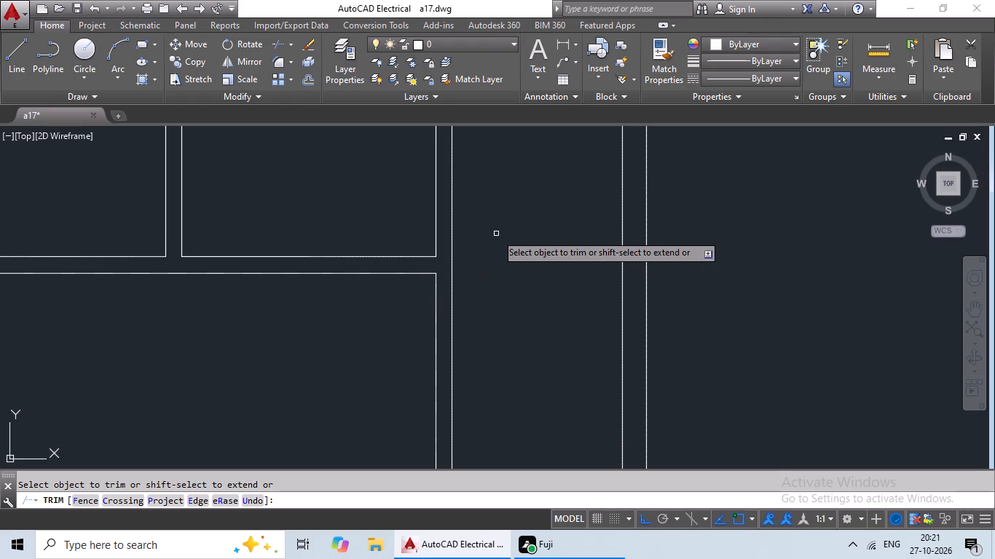
scroll(496, 234, down, 3)
middle_click(443, 253)
middle_drag(441, 197, 433, 228)
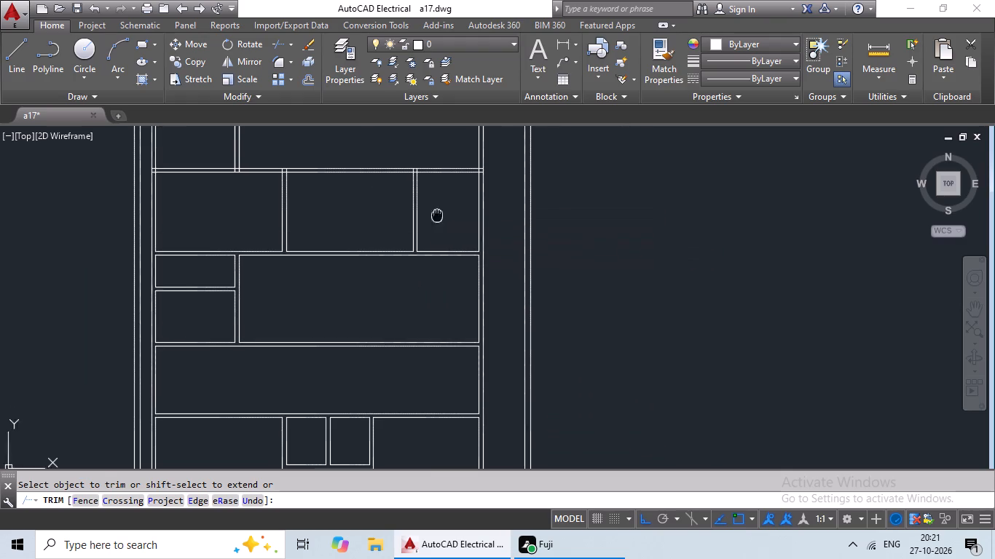
middle_drag(433, 228, 403, 301)
scroll(436, 262, up, 6)
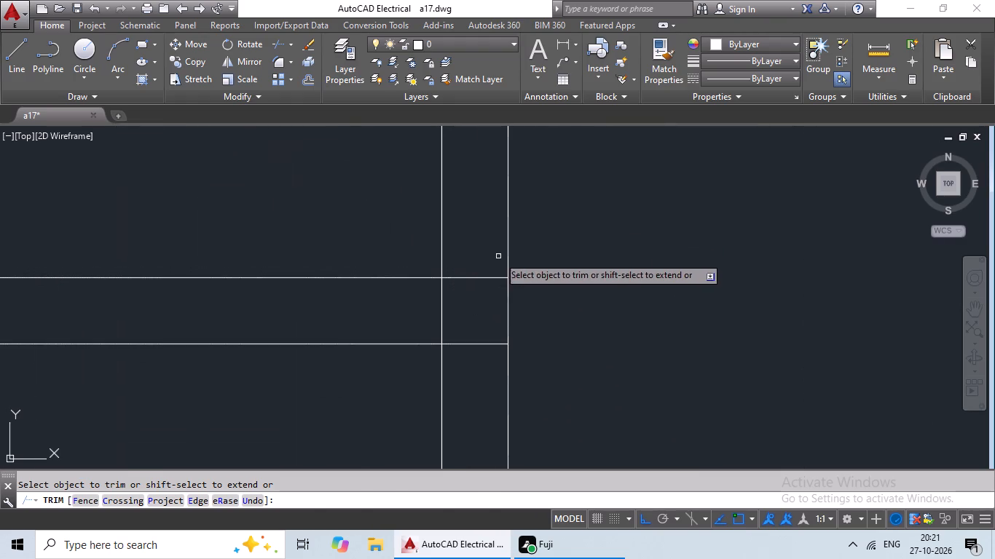
drag(503, 248, 473, 389)
click(473, 383)
drag(474, 330, 412, 320)
click(412, 320)
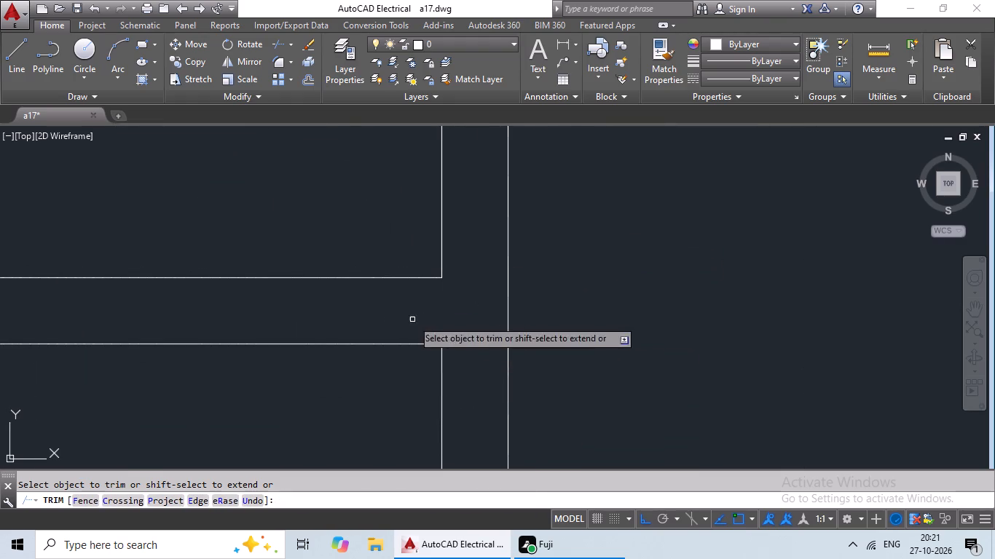
Trim the crossing lines where the three-room row's right dividing partition meets the horizontal partition above it.
scroll(468, 319, down, 3)
middle_drag(372, 349, 567, 333)
scroll(377, 300, up, 3)
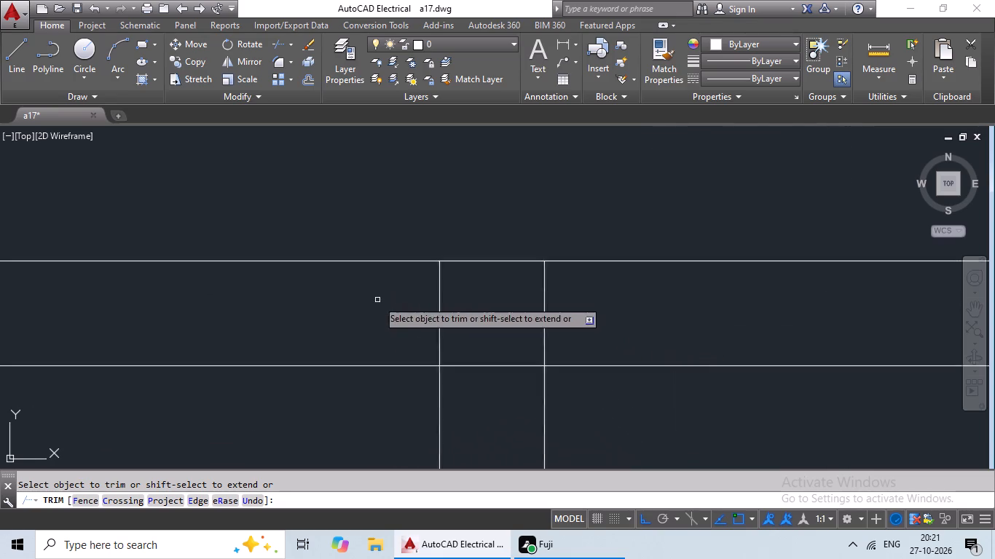
scroll(377, 300, up, 2)
drag(658, 291, 349, 308)
drag(349, 308, 364, 312)
drag(547, 339, 539, 371)
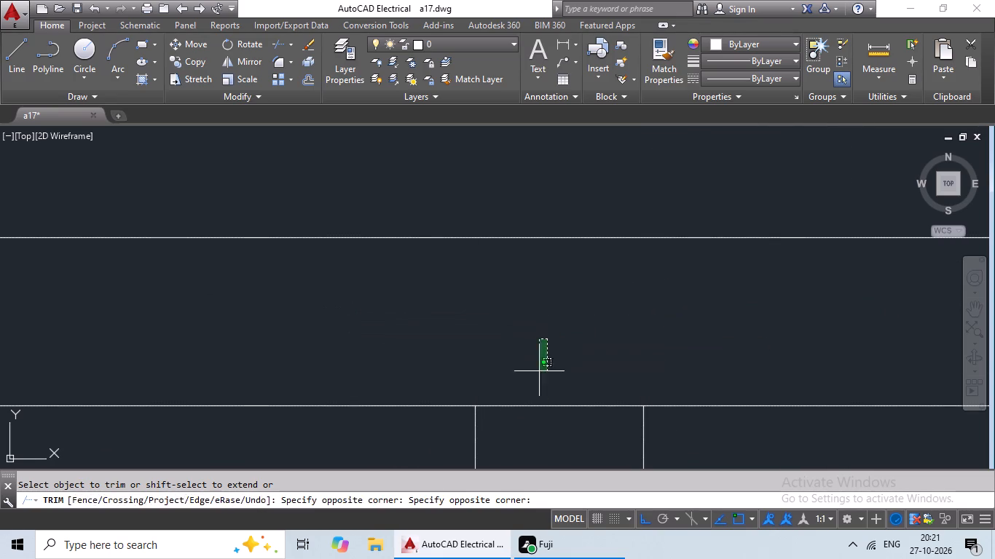
drag(539, 371, 532, 409)
click(532, 408)
Trim the crossing lines where the three-room row's left dividing partition meets the horizontal partition above it.
scroll(553, 385, down, 6)
scroll(422, 429, down, 1)
middle_drag(421, 424, 562, 361)
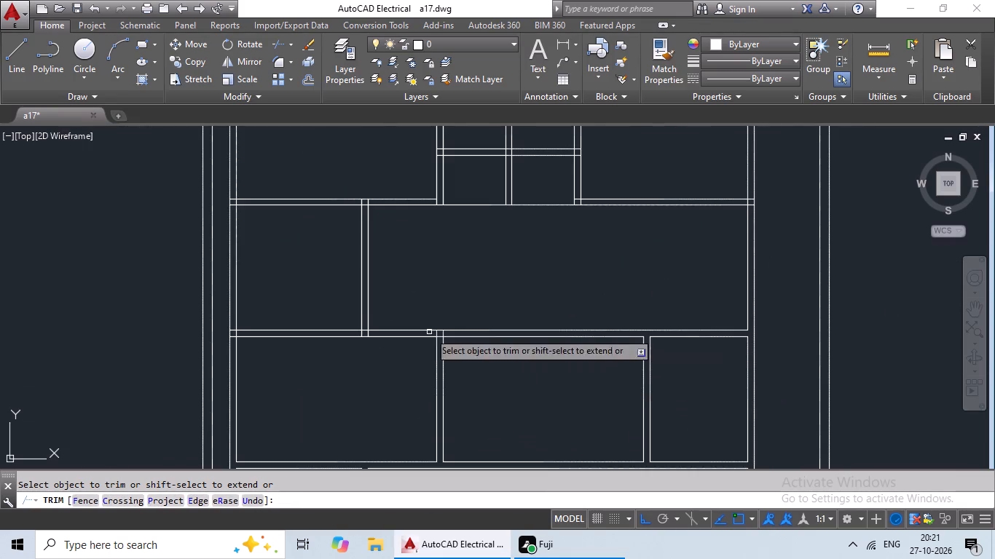
scroll(411, 334, up, 5)
drag(778, 341, 640, 344)
click(640, 344)
drag(691, 348, 682, 392)
click(682, 392)
Trim the crossing lines where the dividing partition of the two-room row above meets the three-room row's upper horizontal partition.
scroll(647, 377, down, 4)
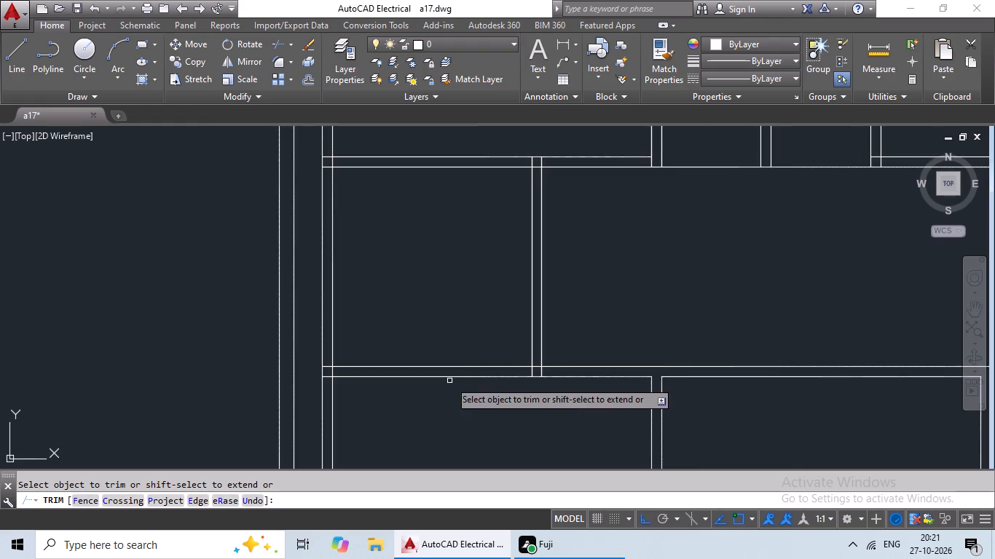
middle_drag(450, 382, 561, 386)
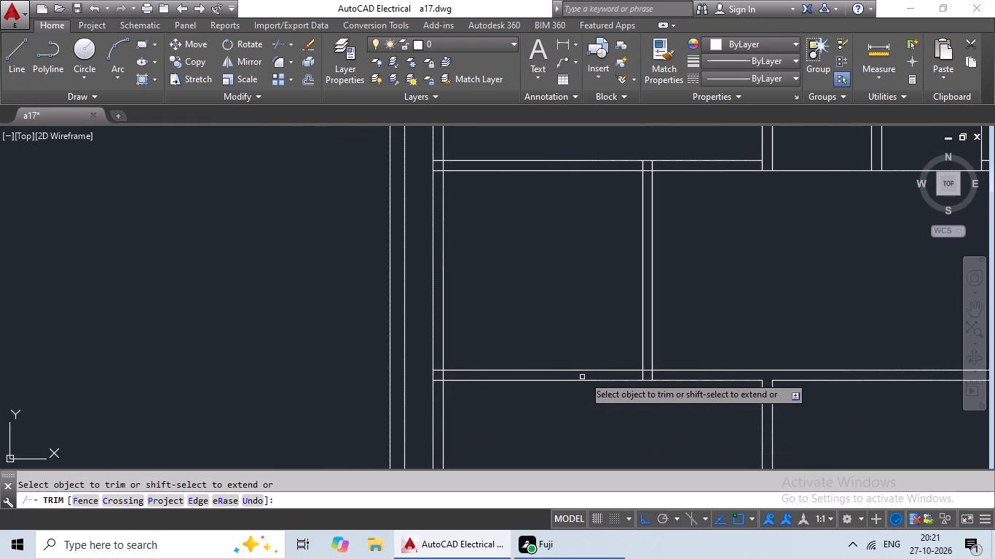
scroll(635, 374, up, 6)
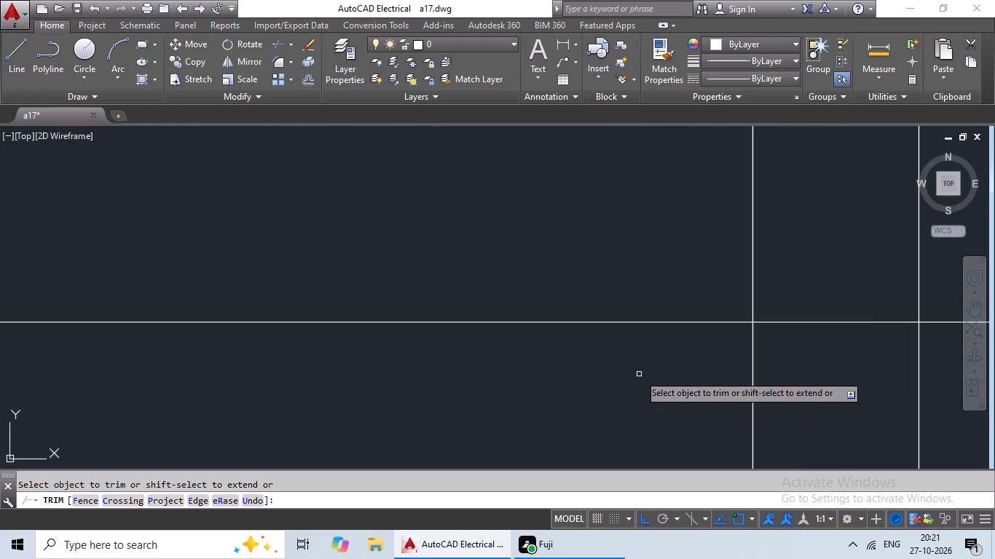
middle_drag(924, 394, 712, 362)
drag(824, 337, 467, 403)
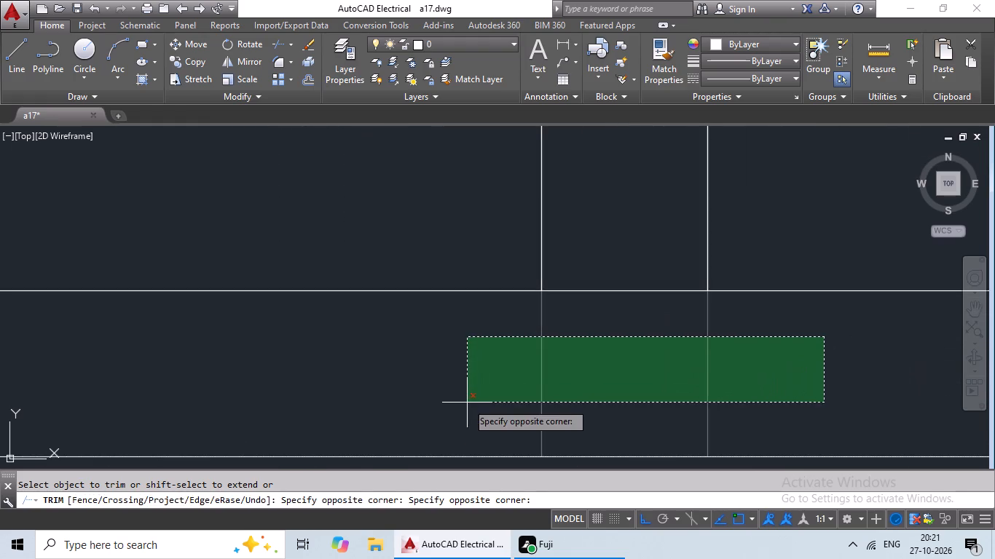
drag(467, 403, 481, 397)
drag(584, 255, 554, 341)
click(554, 341)
Trim the crossing lines where the horizontal partition above the three-room row meets the plan's left vertical partition.
scroll(641, 336, down, 5)
middle_drag(567, 374, 639, 373)
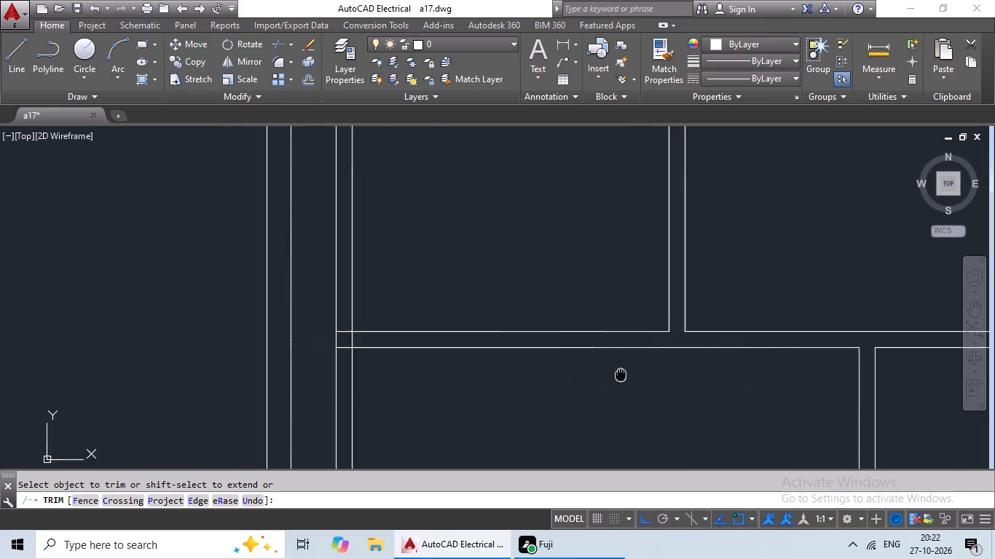
middle_drag(639, 373, 743, 374)
scroll(506, 343, up, 5)
drag(312, 186, 267, 316)
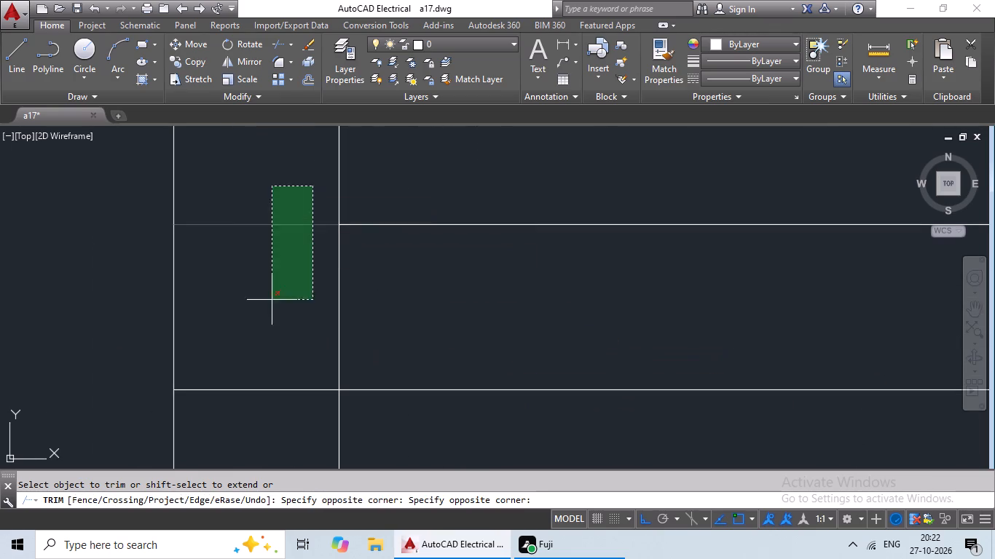
drag(267, 316, 237, 435)
drag(394, 324, 300, 344)
click(300, 344)
Trim the crossing lines where the horizontal partition below the top right room meets the plan's right vertical partition.
scroll(379, 341, down, 6)
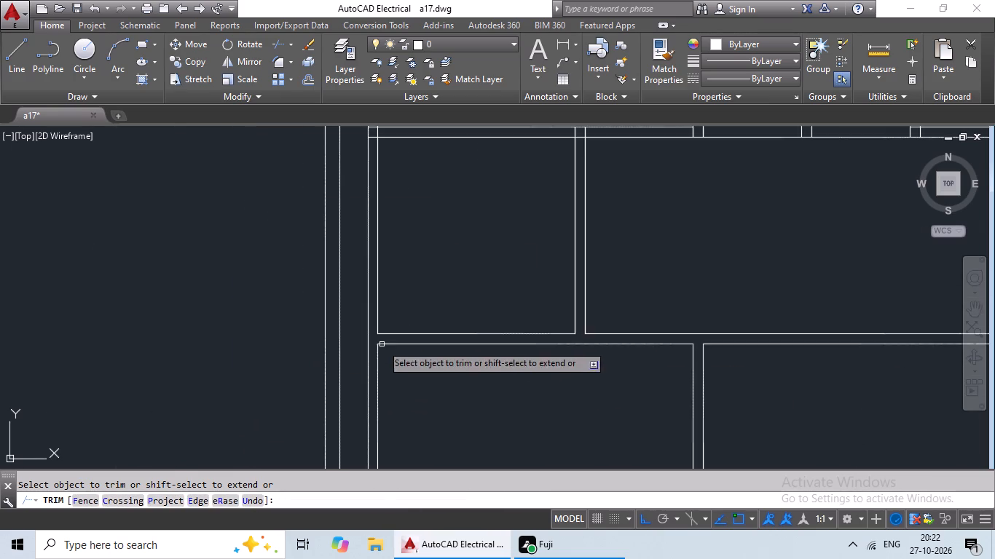
scroll(427, 375, down, 2)
middle_drag(569, 319, 382, 352)
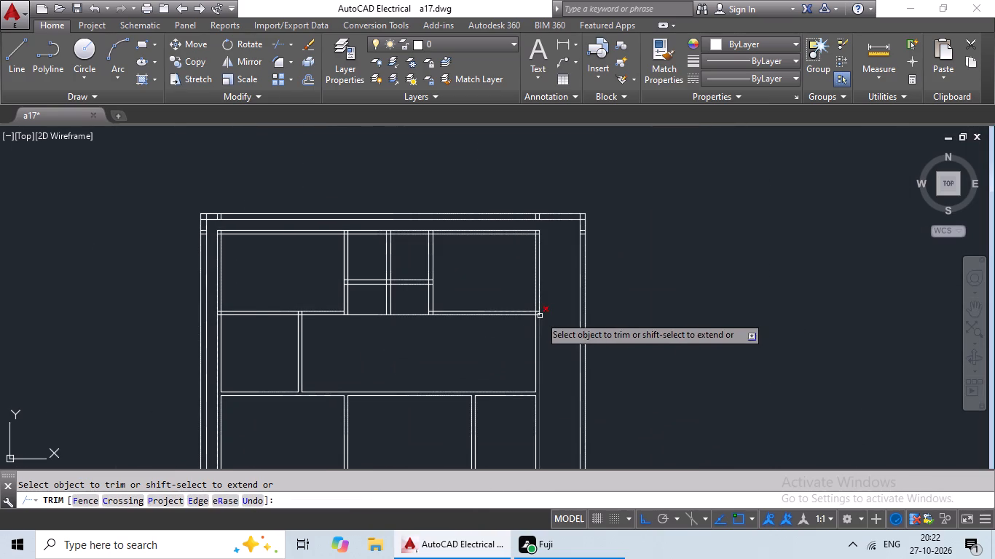
scroll(540, 315, up, 5)
drag(522, 275, 506, 361)
drag(506, 361, 510, 350)
drag(515, 305, 473, 323)
click(473, 323)
Trim the overlapping lines where the top right room's left vertical partition meets the horizontal partition below it.
scroll(499, 317, down, 5)
middle_drag(408, 349, 506, 356)
scroll(496, 318, up, 5)
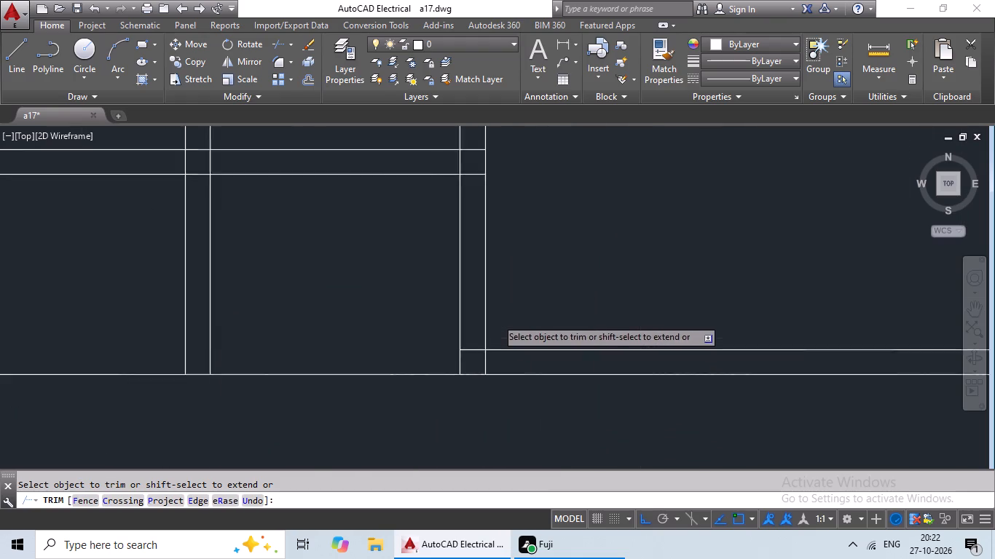
scroll(484, 371, up, 2)
drag(560, 389, 379, 426)
drag(404, 339, 388, 402)
drag(389, 401, 400, 397)
Trim the overlapping line where the top left room's right vertical partition meets the horizontal partition below it.
scroll(457, 372, down, 5)
middle_drag(430, 403, 559, 382)
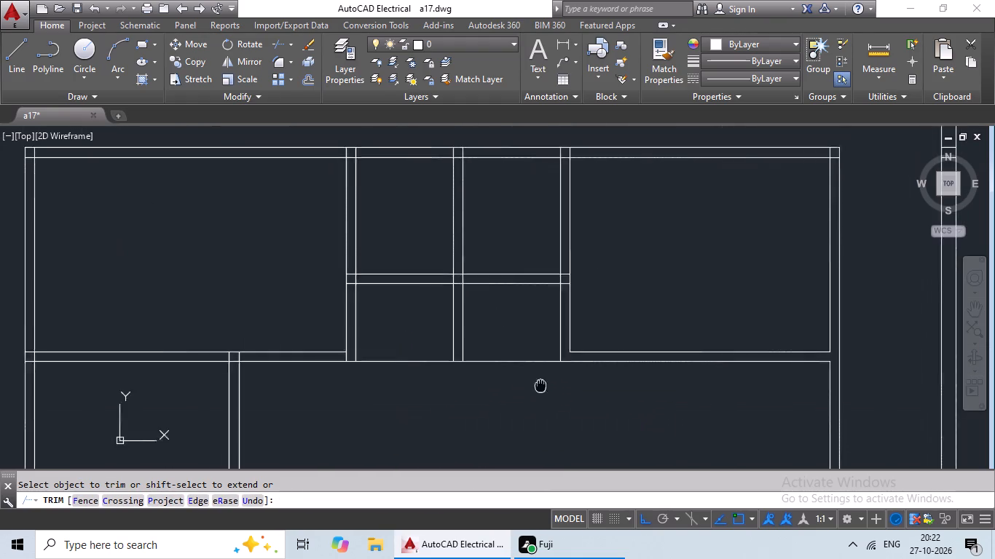
middle_drag(559, 382, 573, 378)
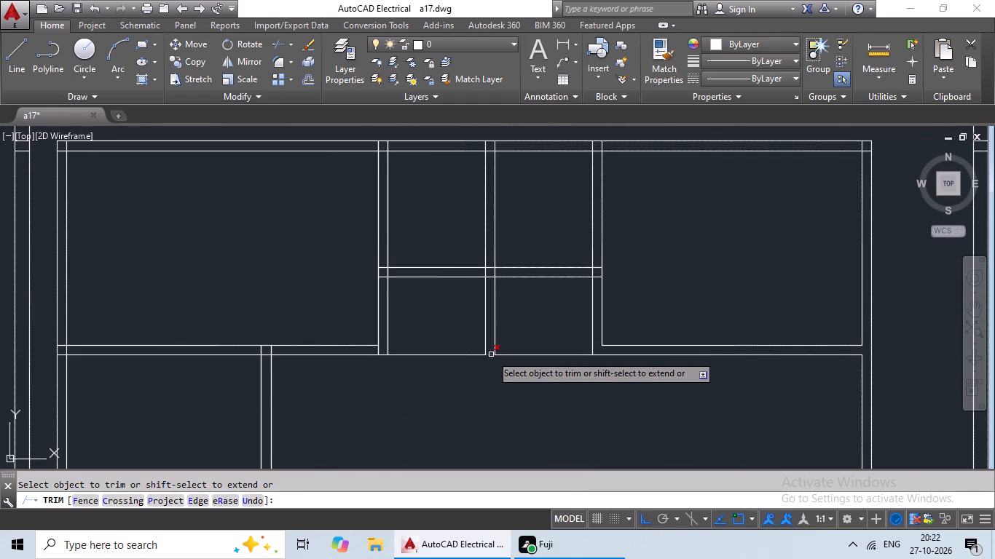
scroll(401, 350, up, 3)
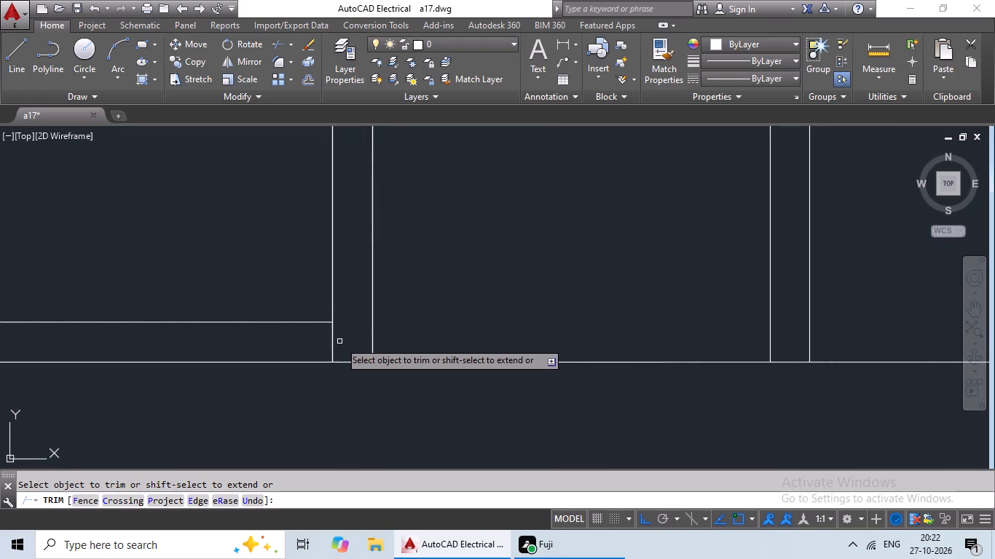
click(331, 341)
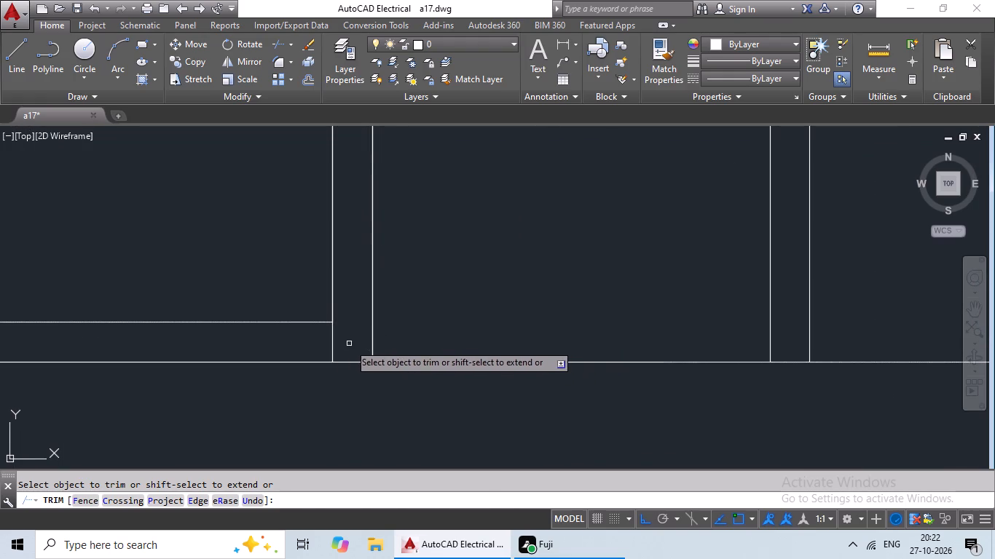
drag(347, 342, 316, 352)
click(316, 352)
Trim the crossing lines where the two-room row's dividing partition meets the horizontal partition below the top left room.
scroll(353, 343, down, 4)
middle_drag(321, 375, 420, 356)
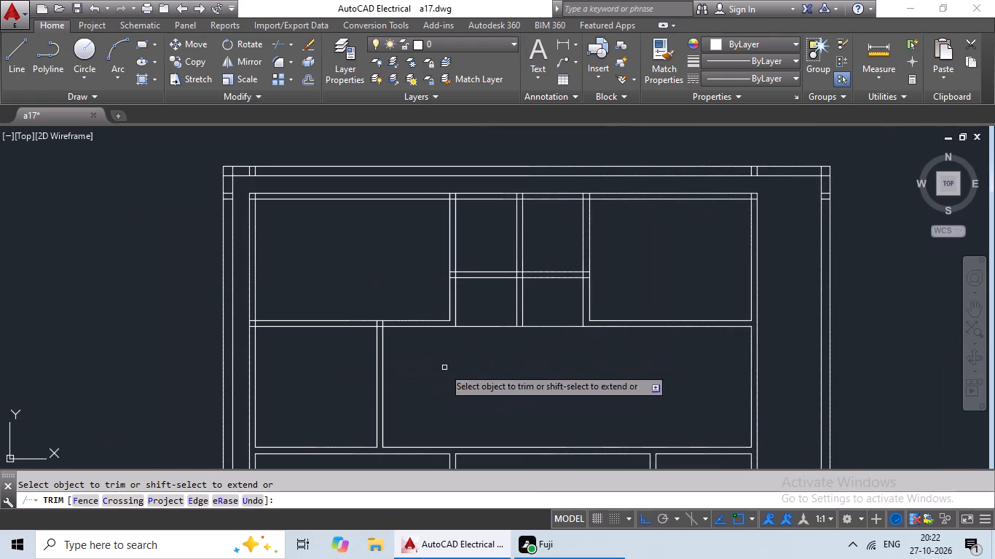
scroll(376, 322, up, 5)
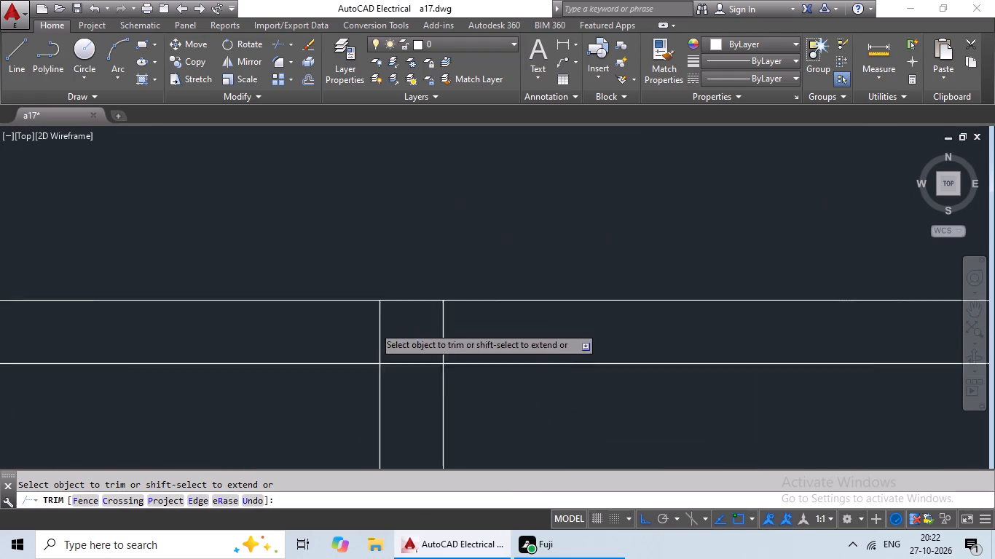
scroll(374, 326, up, 1)
drag(546, 318, 328, 341)
click(328, 341)
drag(412, 334, 415, 423)
drag(417, 419, 426, 416)
Trim the crossing lines where the horizontal partition below the top left room meets the plan's left vertical partition.
scroll(457, 398, down, 4)
middle_drag(370, 416, 629, 388)
scroll(388, 362, up, 4)
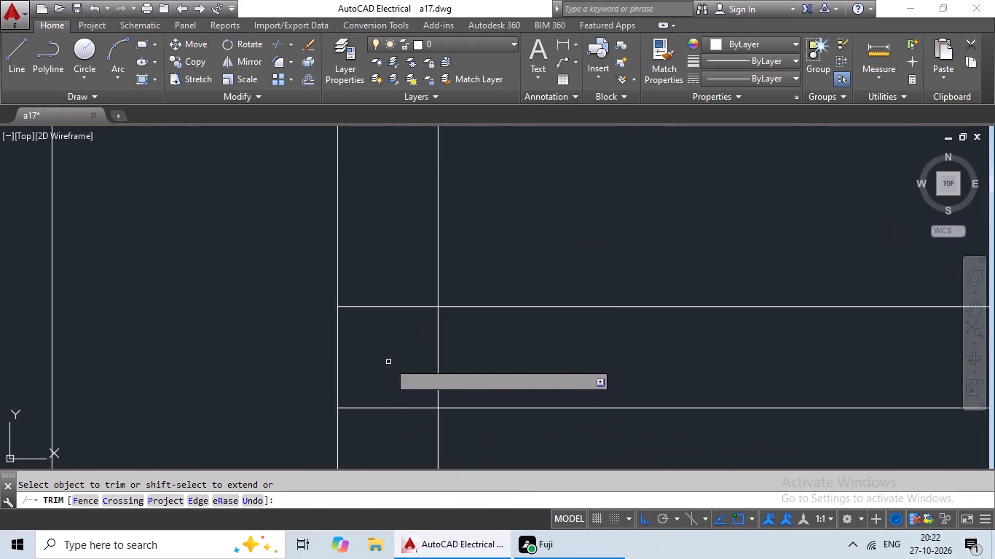
drag(397, 262, 361, 446)
drag(361, 442, 381, 429)
drag(483, 354, 393, 369)
drag(395, 368, 401, 366)
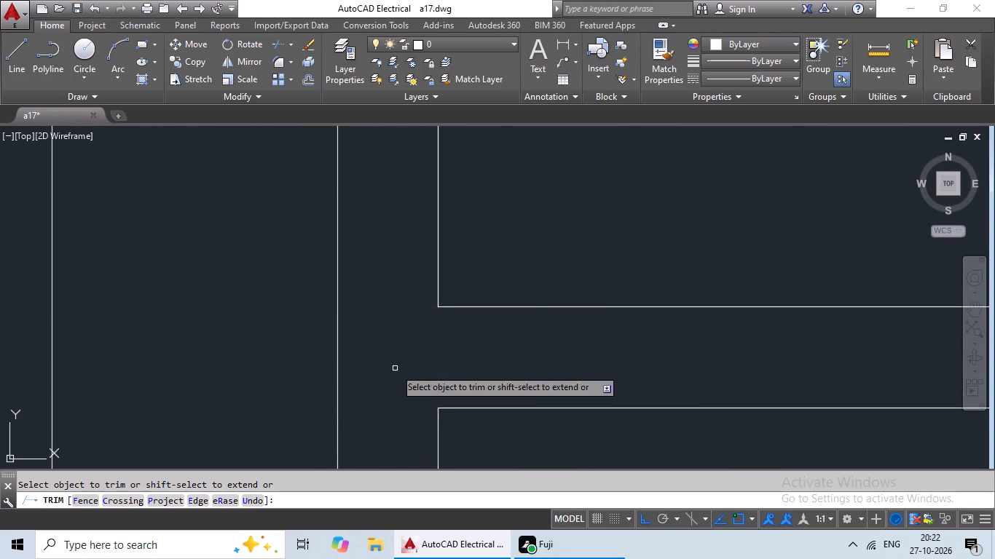
Trim the crossing lines where the four-small-room block's horizontal partition meets the block's right vertical partition.
scroll(442, 352, down, 6)
middle_drag(463, 404, 489, 368)
middle_drag(553, 283, 388, 279)
scroll(639, 286, up, 5)
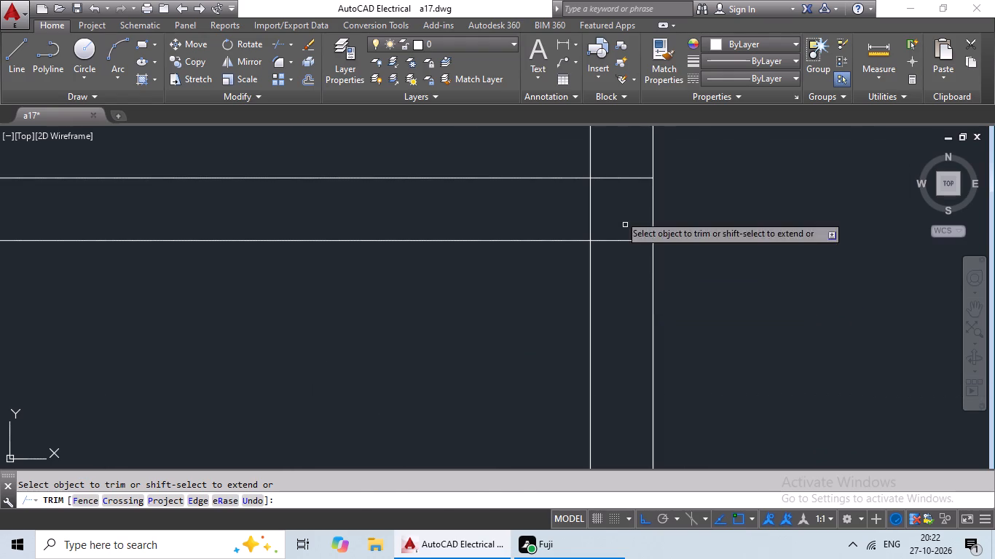
drag(624, 150, 629, 288)
click(629, 288)
drag(623, 218, 548, 218)
click(553, 217)
Trim the crossing lines where the four-small-room block's horizontal partition crosses its middle vertical partition.
scroll(625, 215, down, 2)
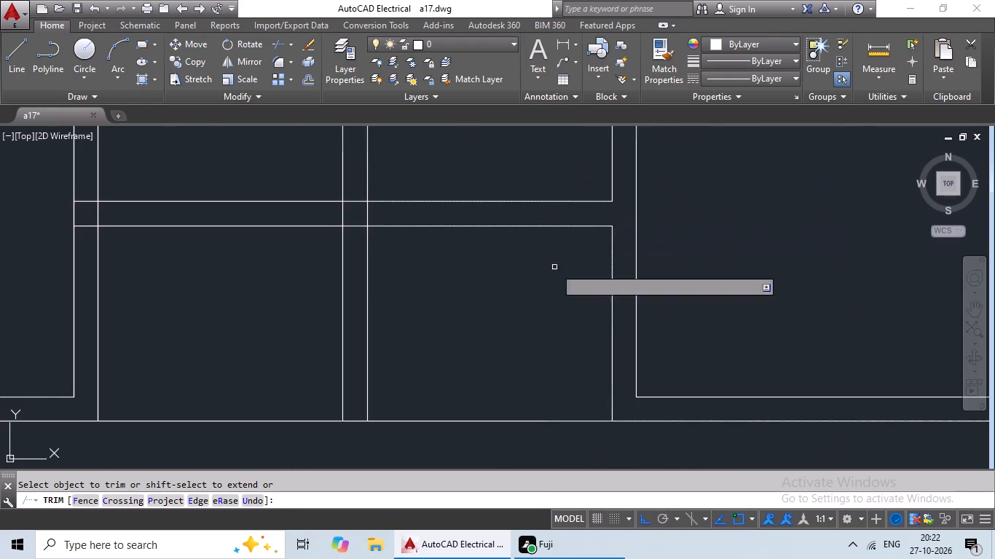
middle_drag(499, 282, 709, 328)
scroll(572, 261, up, 3)
drag(714, 245, 489, 248)
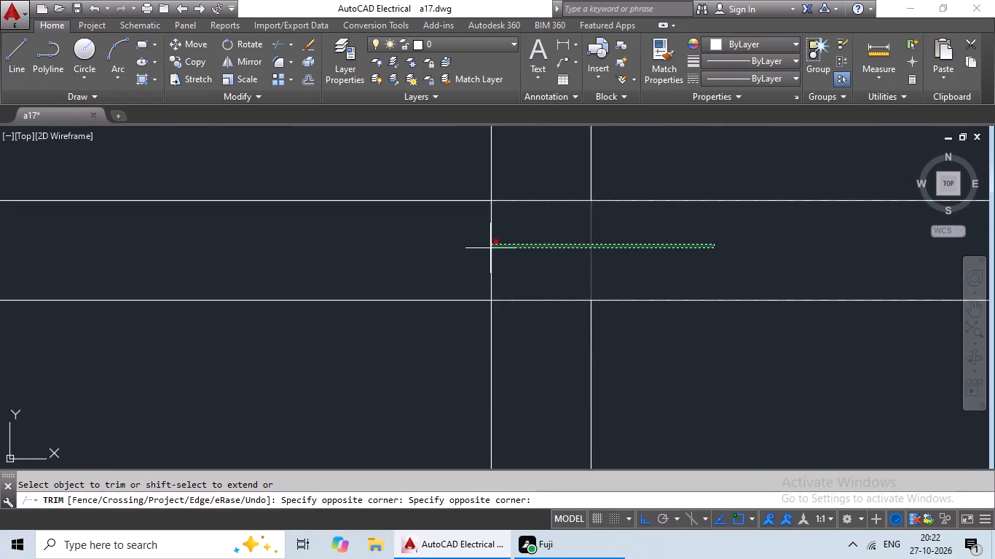
drag(489, 248, 481, 250)
click(480, 252)
drag(554, 168, 524, 315)
scroll(543, 297, down, 1)
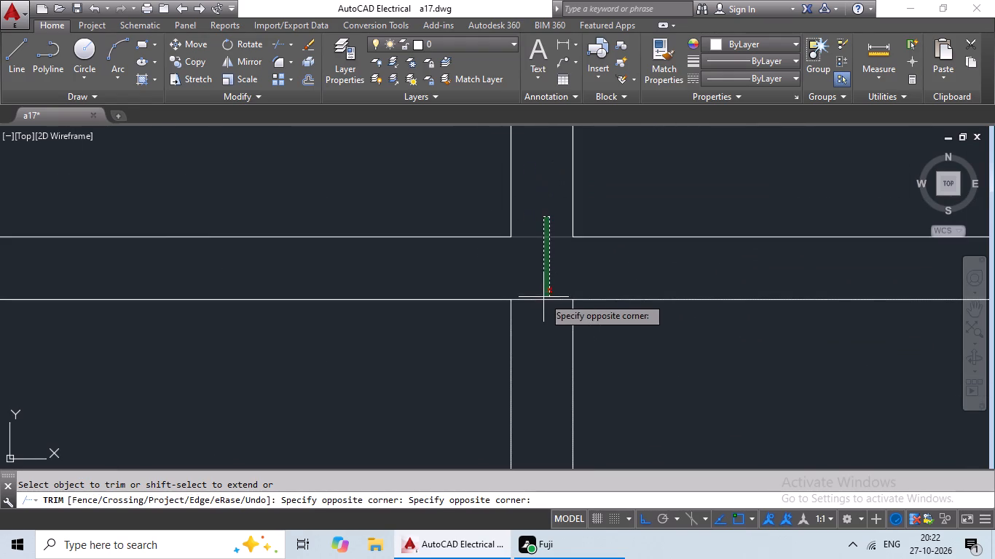
click(533, 314)
Trim the crossing lines where the four-small-room block's horizontal partition meets the block's left vertical partition.
scroll(583, 282, down, 3)
middle_drag(465, 332, 564, 307)
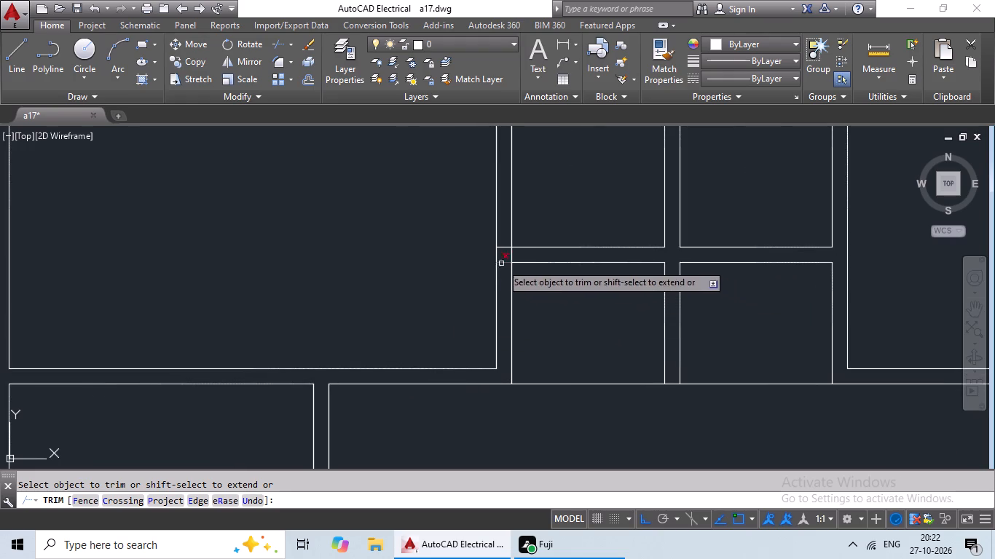
scroll(503, 255, up, 3)
drag(530, 180, 493, 300)
drag(493, 300, 499, 293)
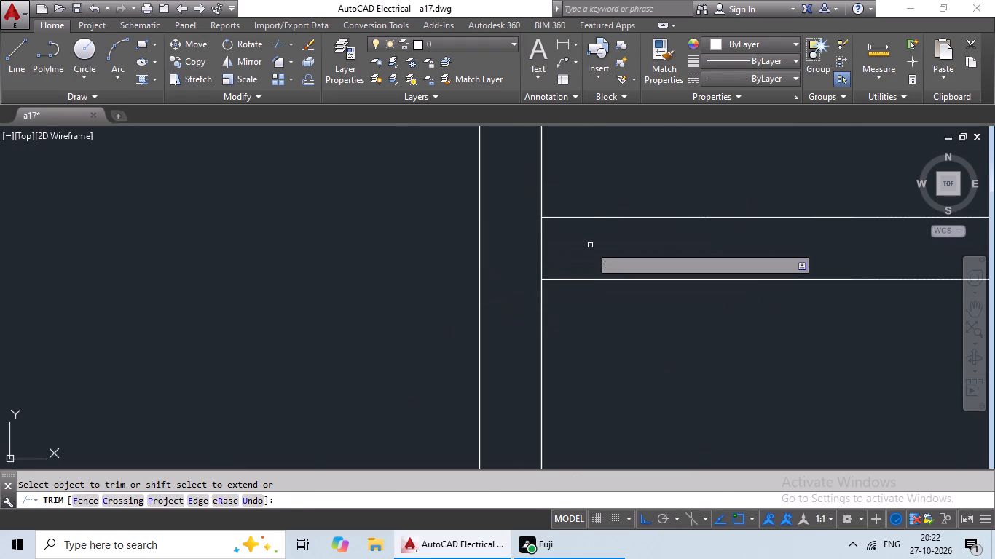
drag(557, 245, 520, 245)
click(520, 245)
drag(565, 242, 540, 249)
click(540, 249)
Trim the overlapping lines where the small-room block's right vertical partition meets the top horizontal partition.
scroll(571, 250, down, 4)
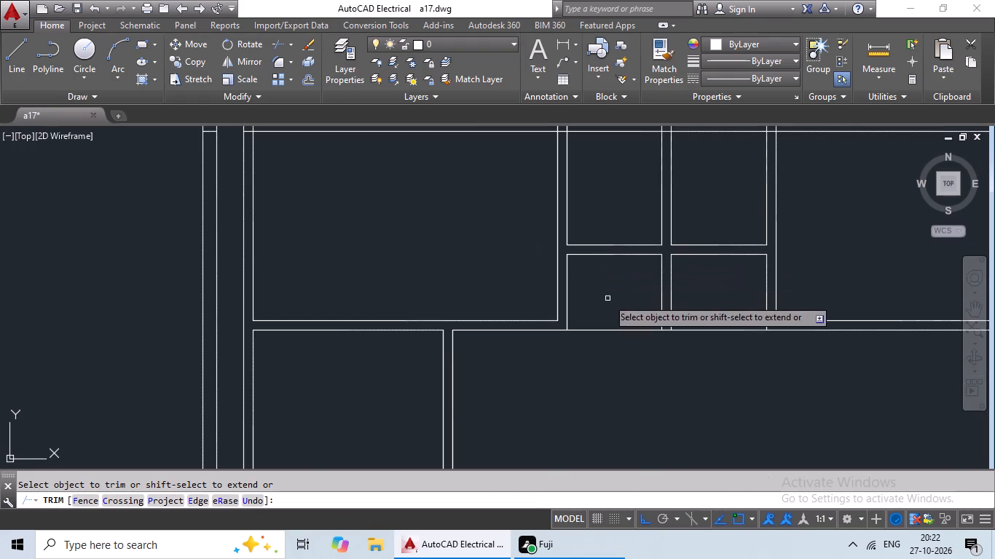
middle_drag(609, 298, 525, 368)
middle_drag(618, 263, 540, 360)
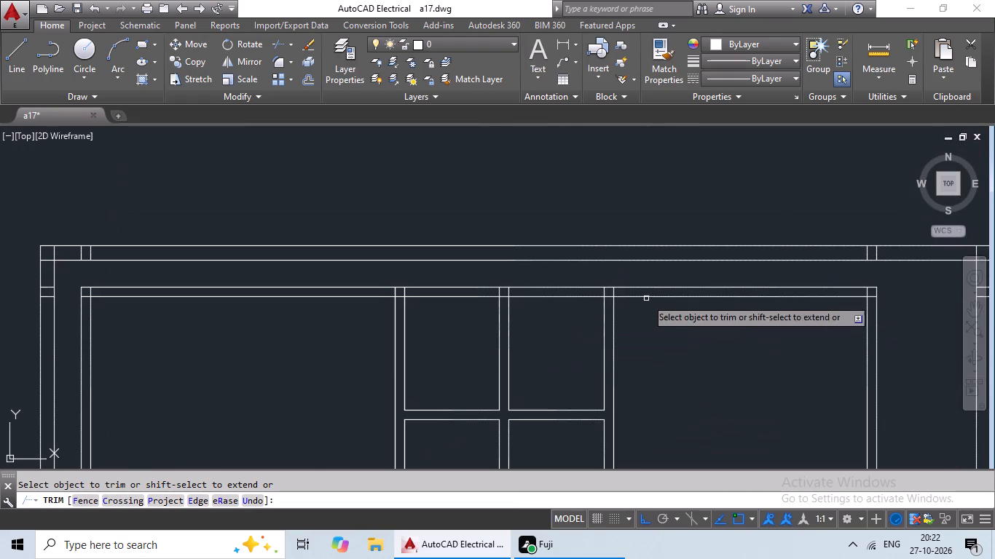
scroll(613, 289, up, 4)
drag(706, 301, 468, 308)
drag(581, 314, 558, 352)
click(558, 352)
Trim the overlapping lines where the small-room block's middle vertical partition meets the top horizontal partition.
scroll(610, 344, down, 4)
middle_drag(545, 368, 607, 362)
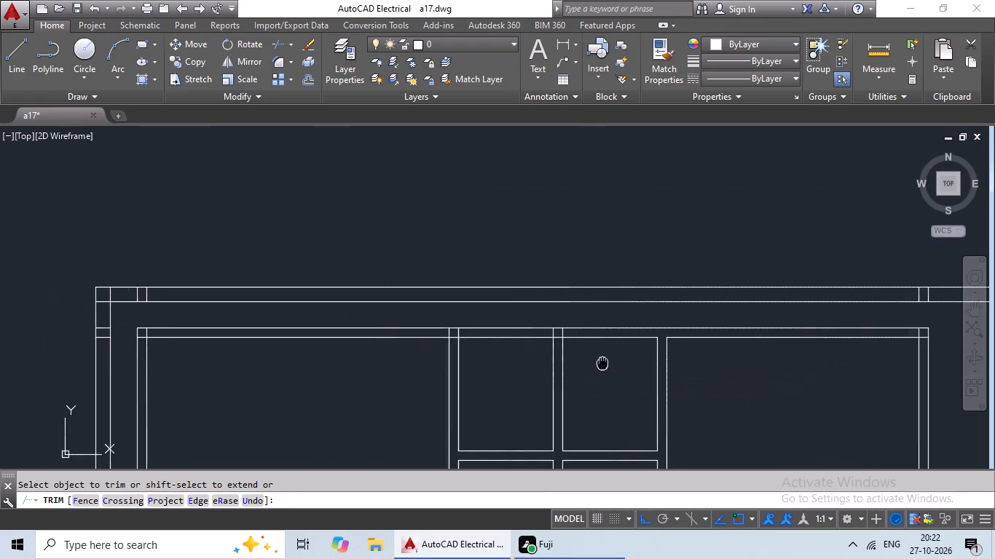
scroll(548, 328, up, 4)
scroll(684, 358, up, 3)
drag(774, 346, 501, 349)
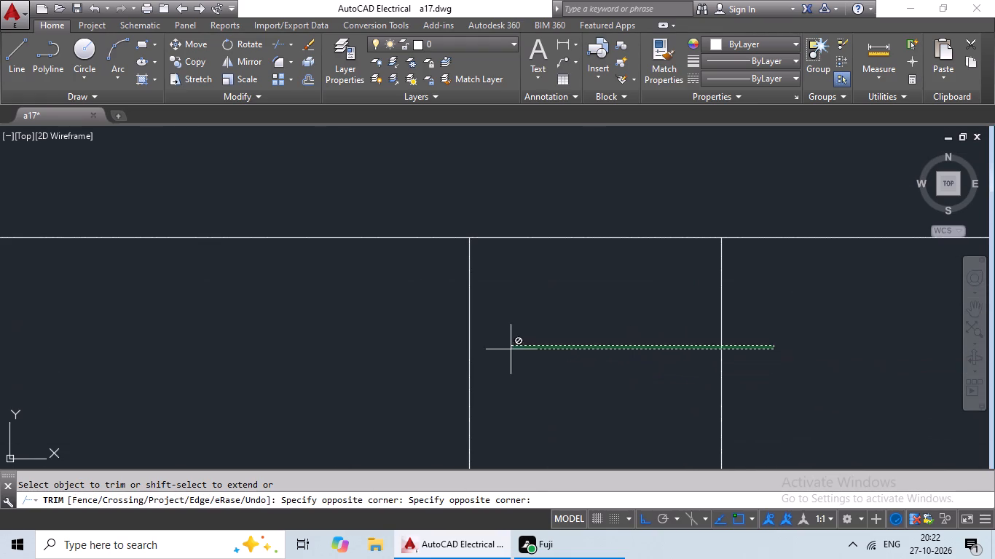
drag(501, 349, 379, 351)
click(443, 403)
scroll(717, 337, down, 2)
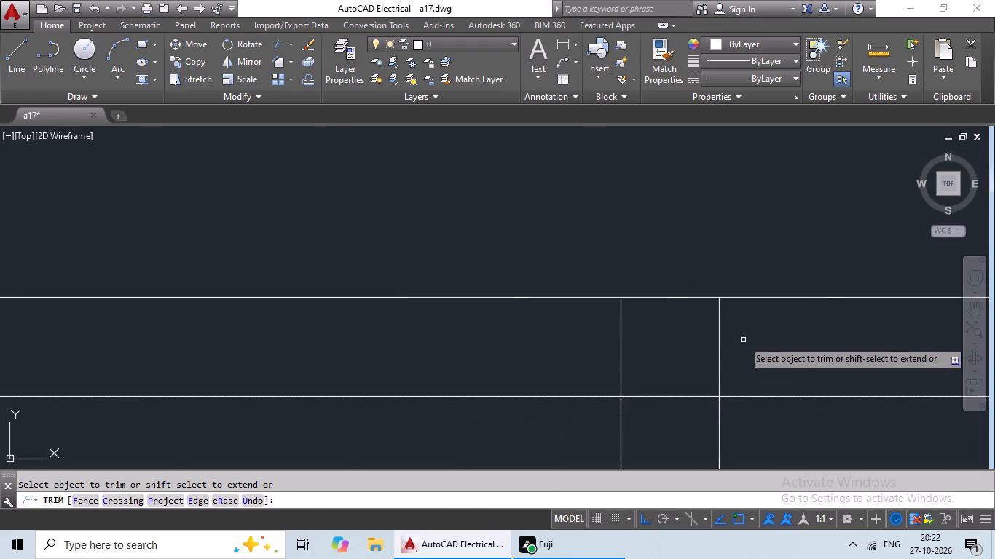
drag(763, 335, 570, 367)
click(570, 367)
drag(662, 354, 648, 433)
click(652, 424)
Trim the overlapping lines where the small-room block's left vertical partition meets the top horizontal partition.
scroll(667, 402, down, 3)
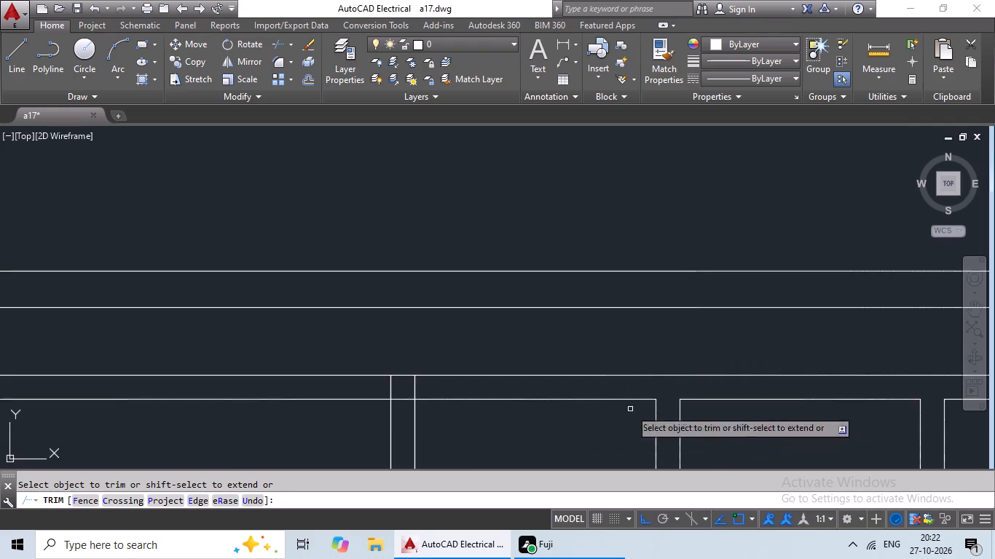
middle_drag(564, 425, 650, 399)
scroll(476, 359, up, 4)
drag(681, 349, 382, 386)
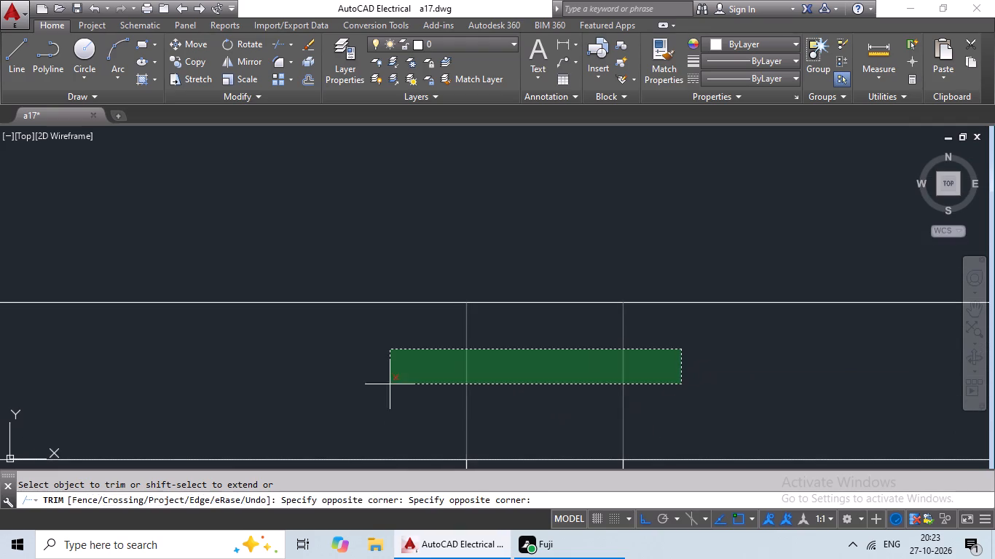
drag(382, 386, 366, 391)
drag(366, 391, 386, 386)
drag(478, 404, 497, 471)
Trim the overlapping inner lines at the top right room's upper right corner, where the vertical and top partitions meet.
scroll(573, 421, down, 4)
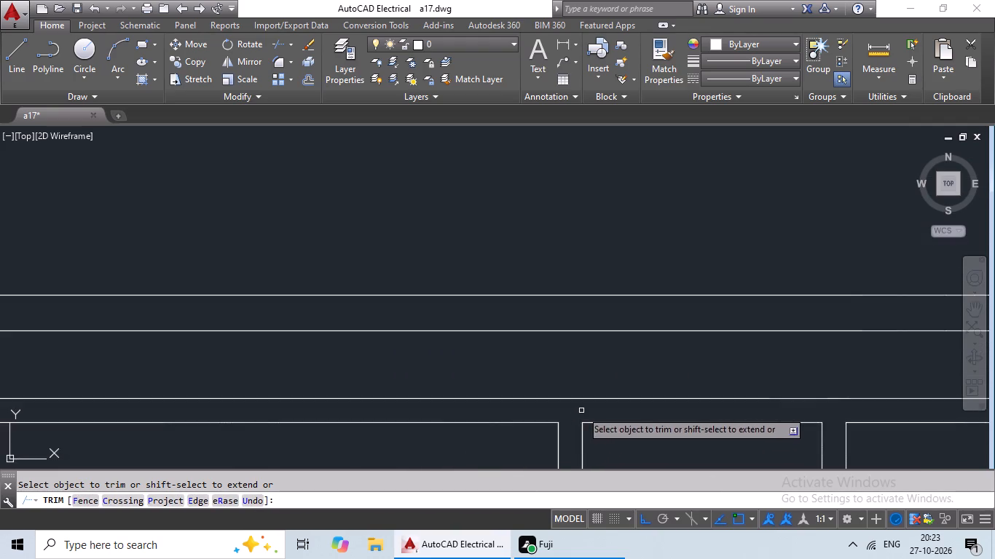
scroll(587, 411, down, 2)
middle_drag(632, 448, 182, 345)
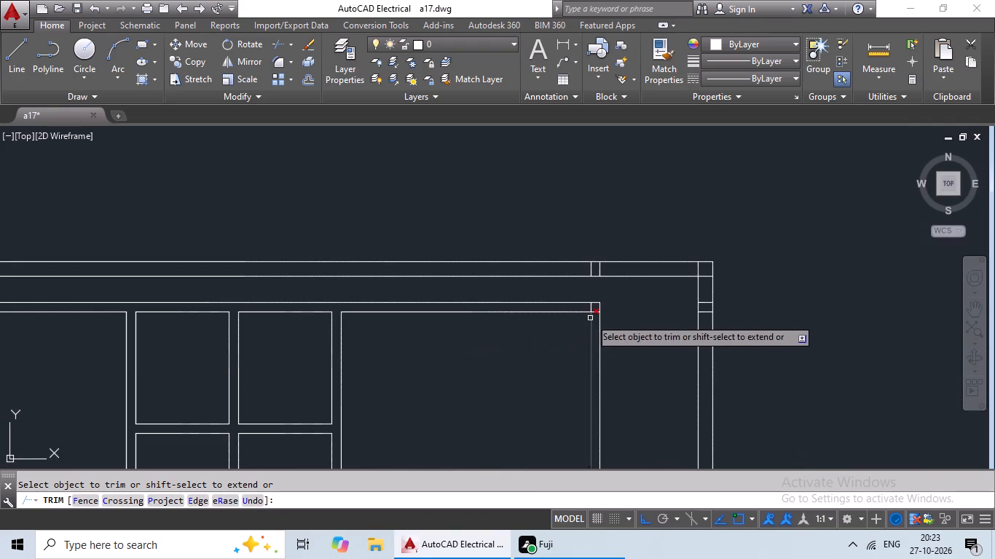
scroll(594, 316, up, 4)
middle_drag(596, 316, 580, 367)
scroll(577, 349, up, 3)
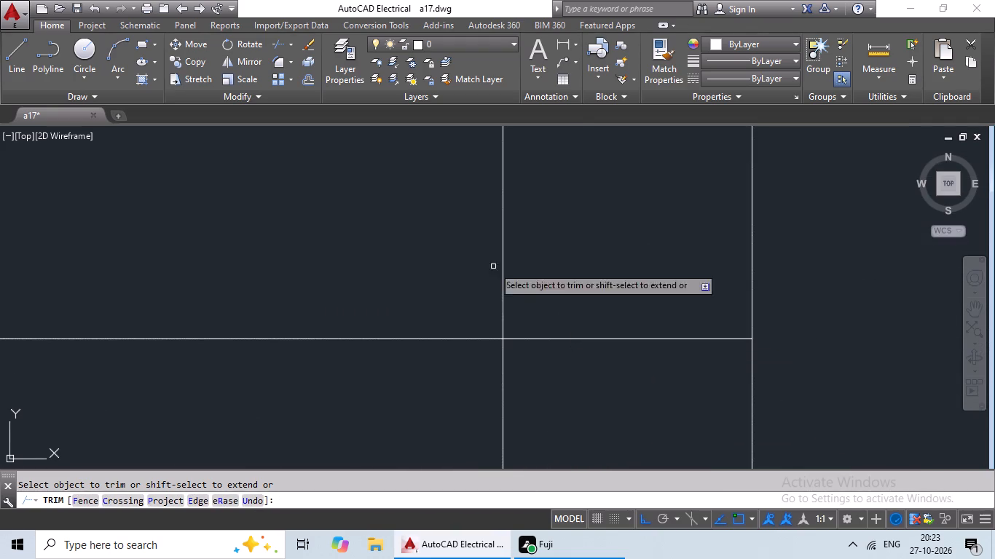
drag(466, 240, 530, 279)
click(531, 279)
drag(594, 291, 586, 371)
click(587, 370)
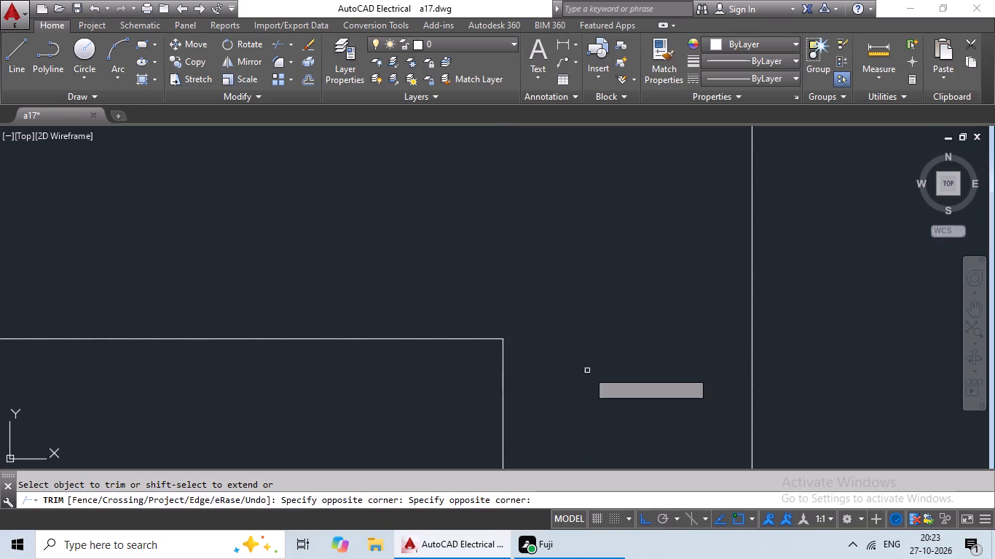
Trim the overlapping inner lines at the top left room's upper left corner, where the vertical and top partitions meet.
scroll(611, 354, down, 5)
scroll(530, 397, down, 2)
middle_drag(488, 402, 767, 396)
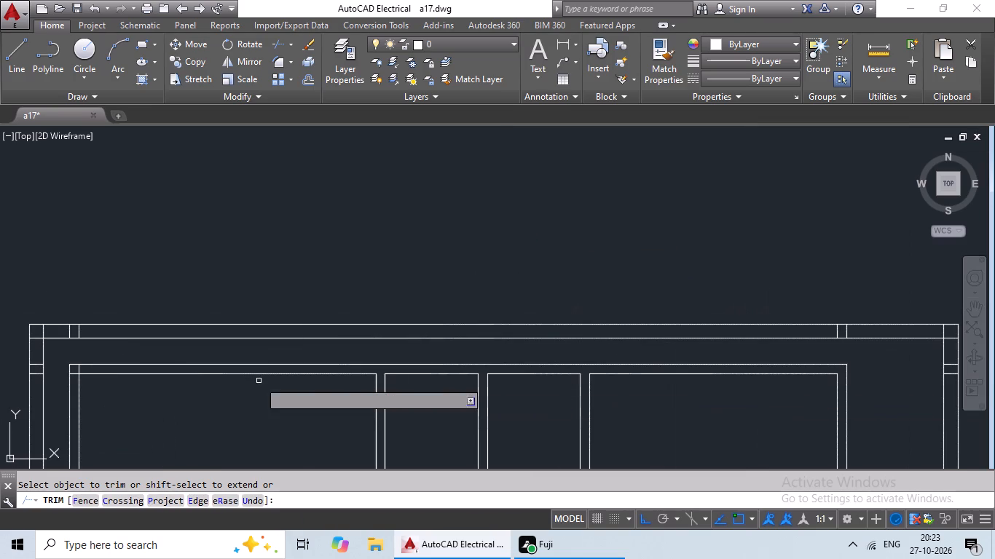
scroll(61, 369, up, 3)
scroll(133, 394, up, 3)
drag(188, 291, 74, 334)
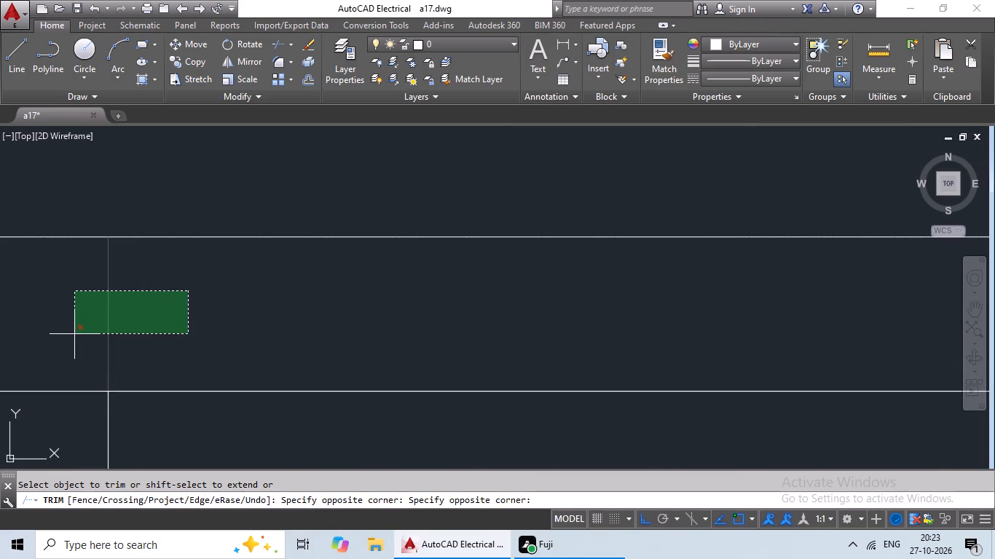
drag(74, 334, 73, 336)
drag(73, 336, 79, 328)
drag(79, 322, 43, 414)
Trim the overlapping inner lines at the outer wall's top right corner.
scroll(221, 358, down, 5)
scroll(291, 391, down, 2)
middle_drag(355, 419, 64, 341)
scroll(473, 311, down, 2)
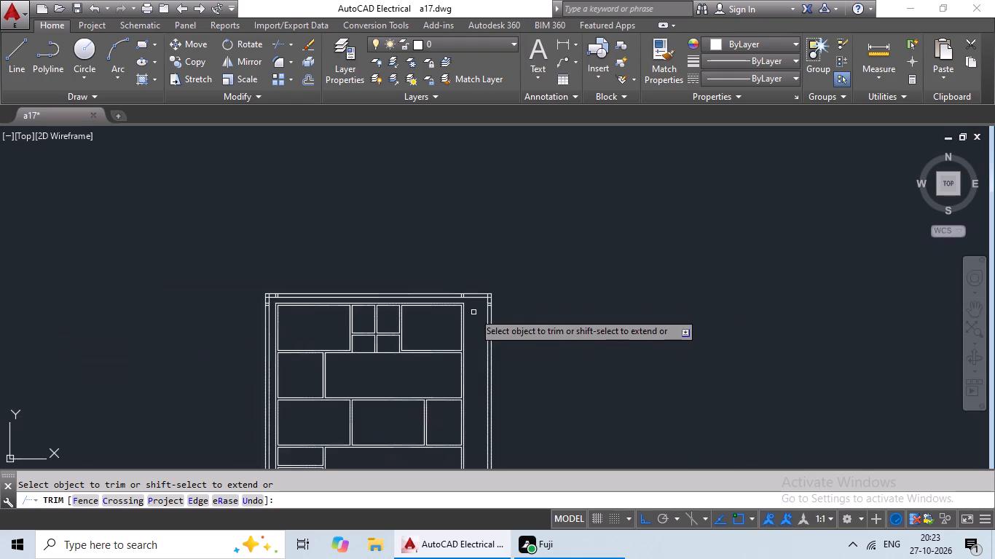
scroll(476, 327, down, 1)
middle_drag(446, 434, 448, 274)
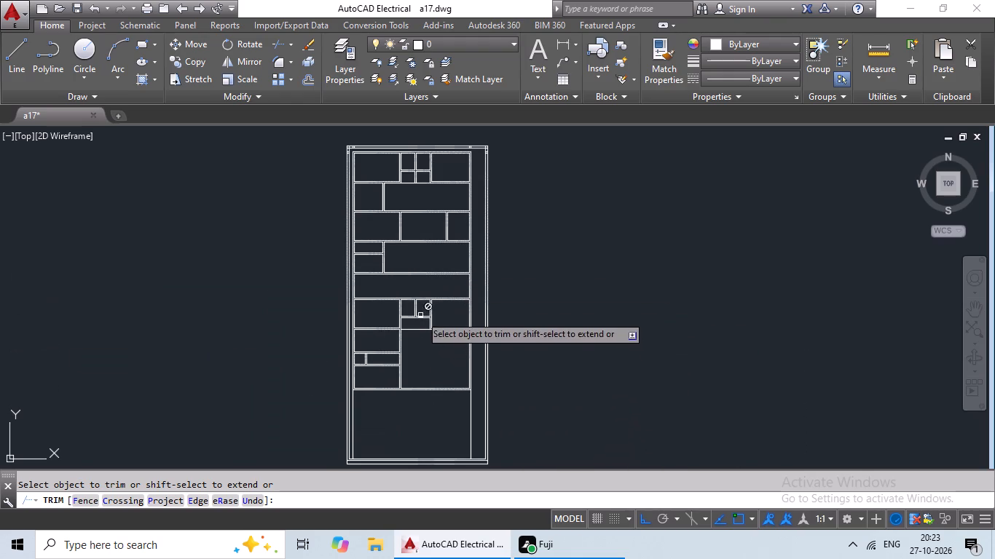
middle_drag(517, 302, 495, 415)
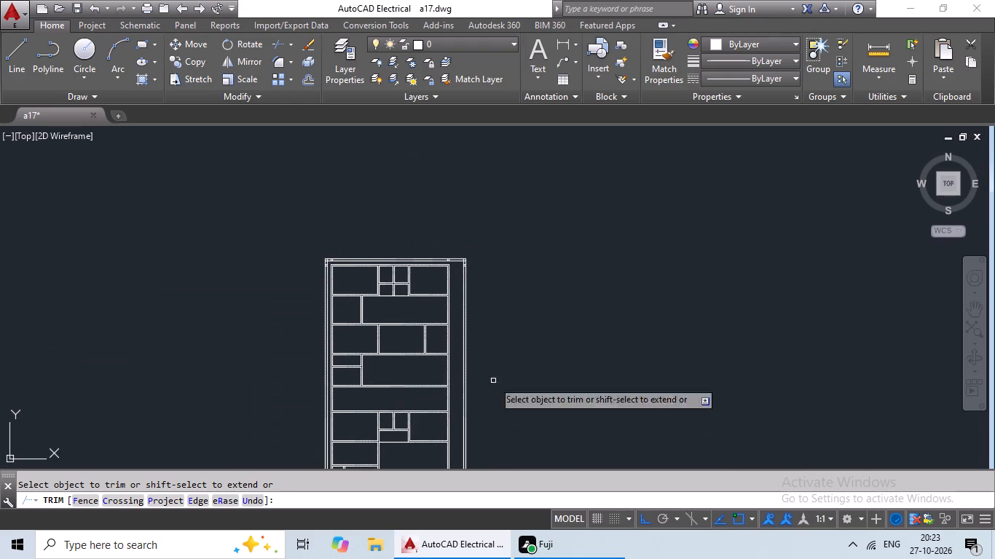
scroll(460, 261, up, 4)
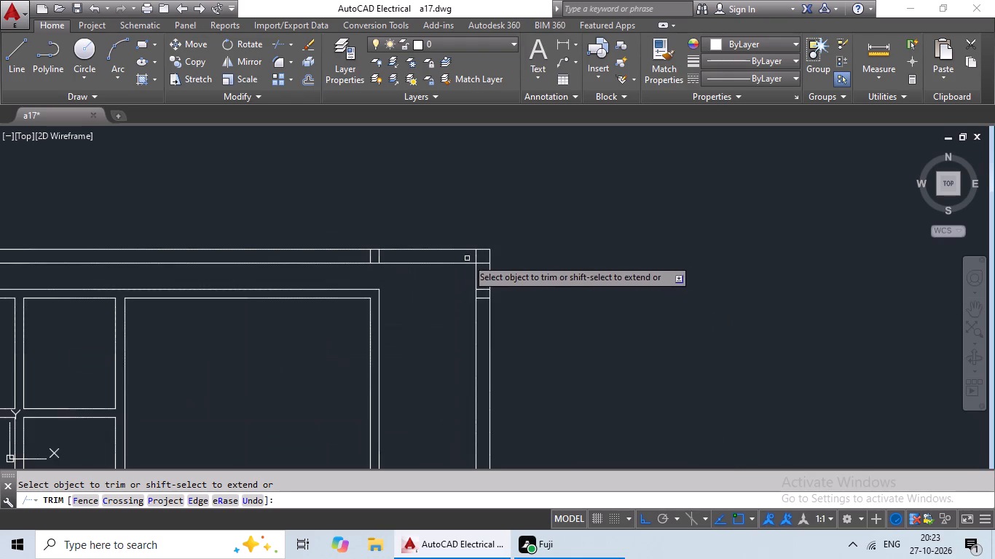
scroll(473, 257, up, 4)
drag(473, 250, 535, 288)
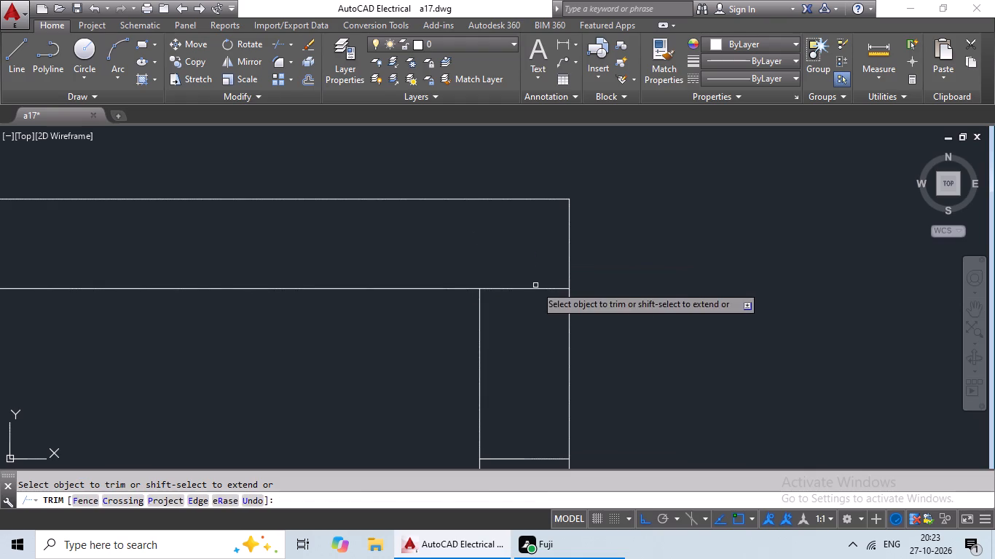
drag(536, 277, 518, 336)
click(519, 333)
Trim the overlapping inner lines at the outer wall's top left corner and finish trimming.
scroll(530, 317, down, 5)
middle_drag(358, 331, 715, 353)
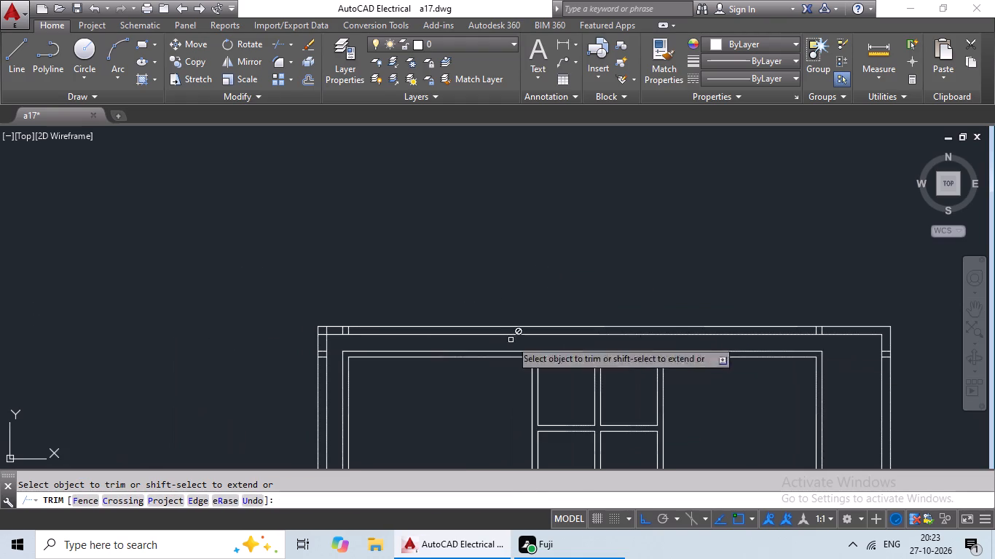
scroll(342, 334, up, 4)
drag(295, 305, 219, 327)
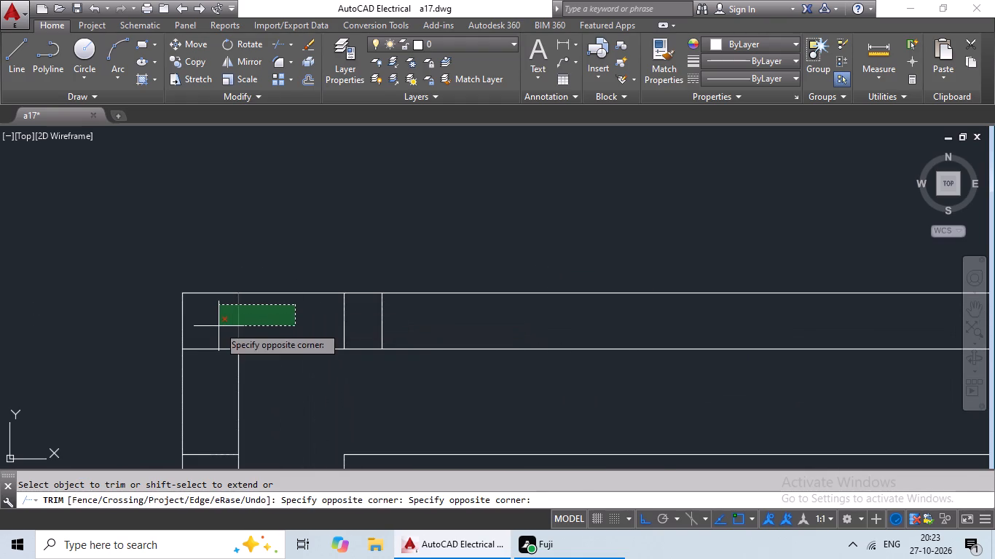
click(219, 326)
drag(227, 310, 200, 357)
drag(200, 357, 206, 352)
scroll(272, 319, down, 3)
key(Escape)
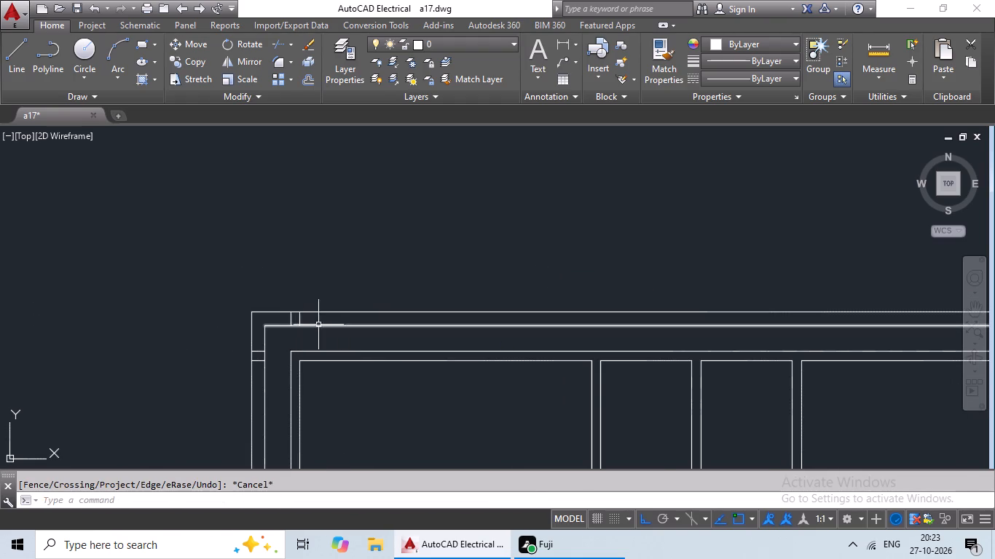
Erase the leftover pairs of short partition lines across the outer walls near the plan's top left and top right corners.
scroll(316, 312, up, 3)
drag(304, 334, 183, 341)
scroll(262, 363, down, 2)
middle_drag(257, 396, 267, 381)
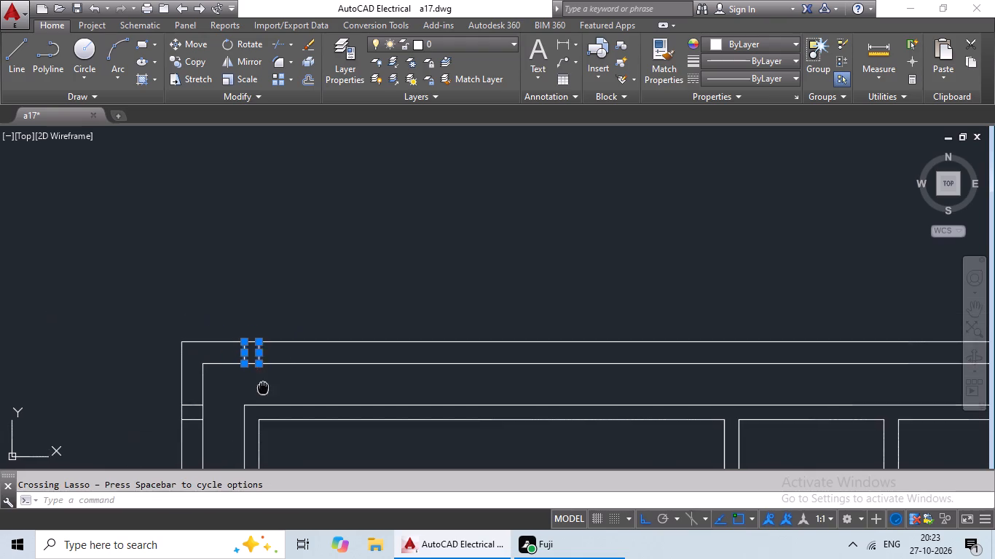
middle_drag(267, 381, 321, 269)
scroll(231, 303, up, 4)
drag(403, 162, 367, 289)
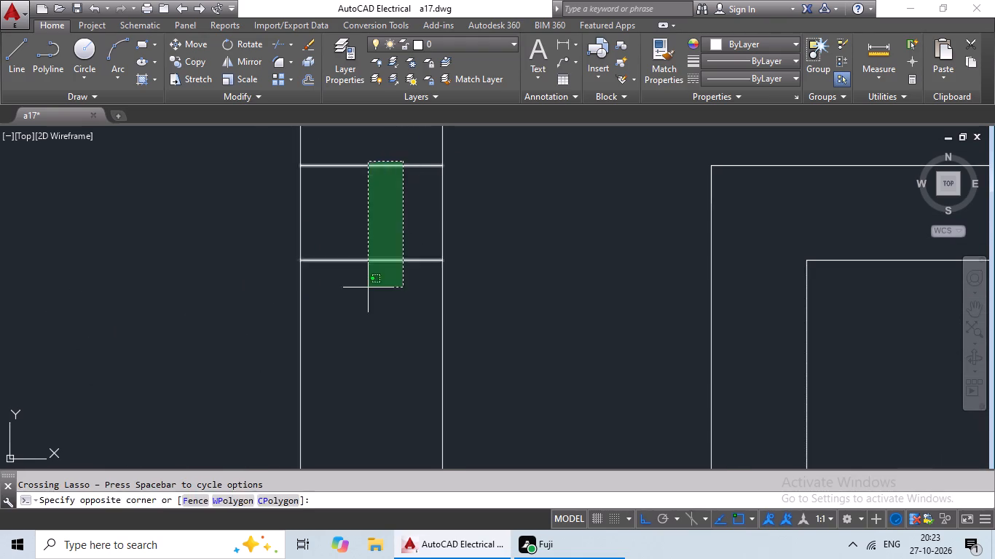
drag(367, 289, 366, 293)
scroll(392, 289, down, 5)
middle_drag(444, 294, 0, 306)
middle_drag(361, 292, 148, 334)
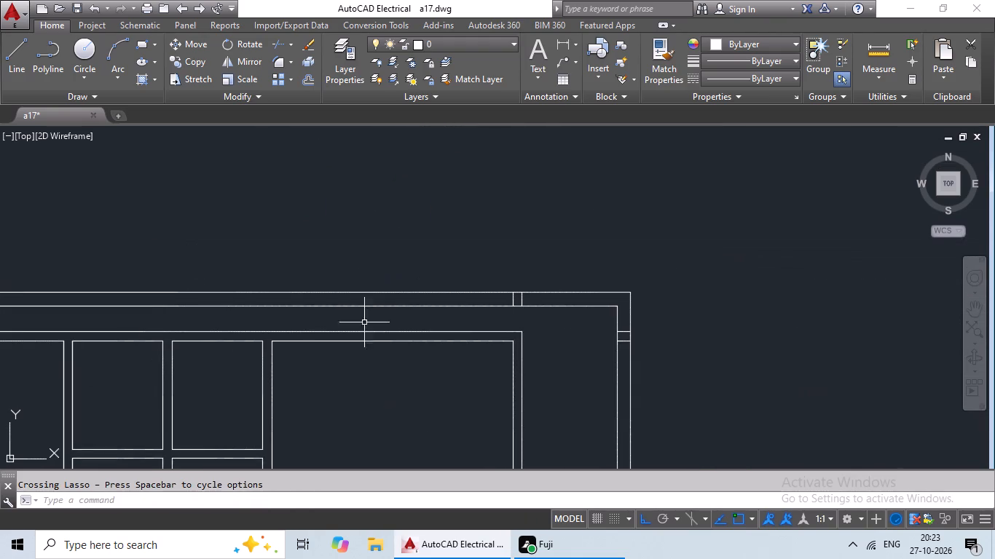
scroll(544, 302, up, 4)
drag(543, 294, 227, 285)
scroll(550, 346, down, 4)
middle_drag(427, 336, 333, 317)
middle_click(333, 317)
scroll(548, 357, up, 5)
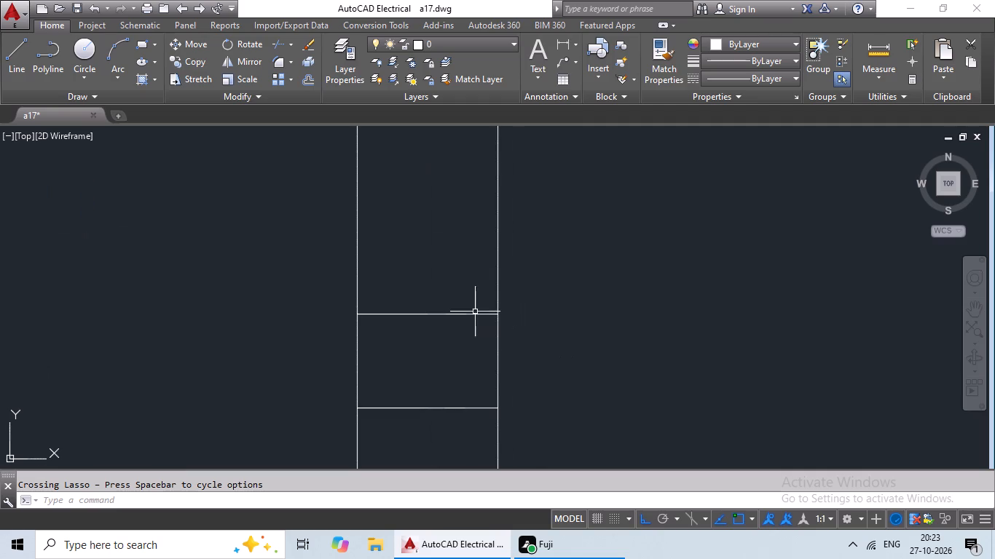
drag(456, 260, 431, 425)
key(Delete)
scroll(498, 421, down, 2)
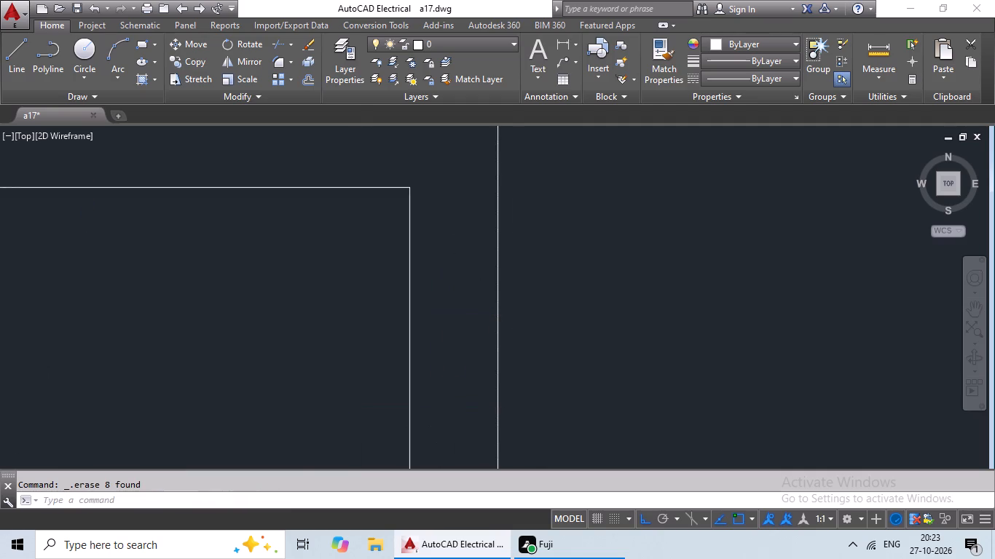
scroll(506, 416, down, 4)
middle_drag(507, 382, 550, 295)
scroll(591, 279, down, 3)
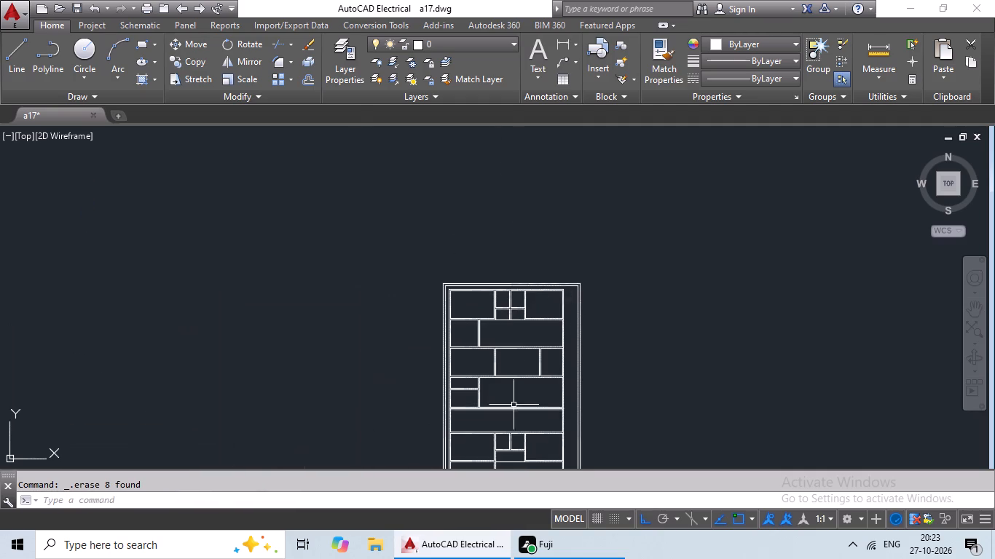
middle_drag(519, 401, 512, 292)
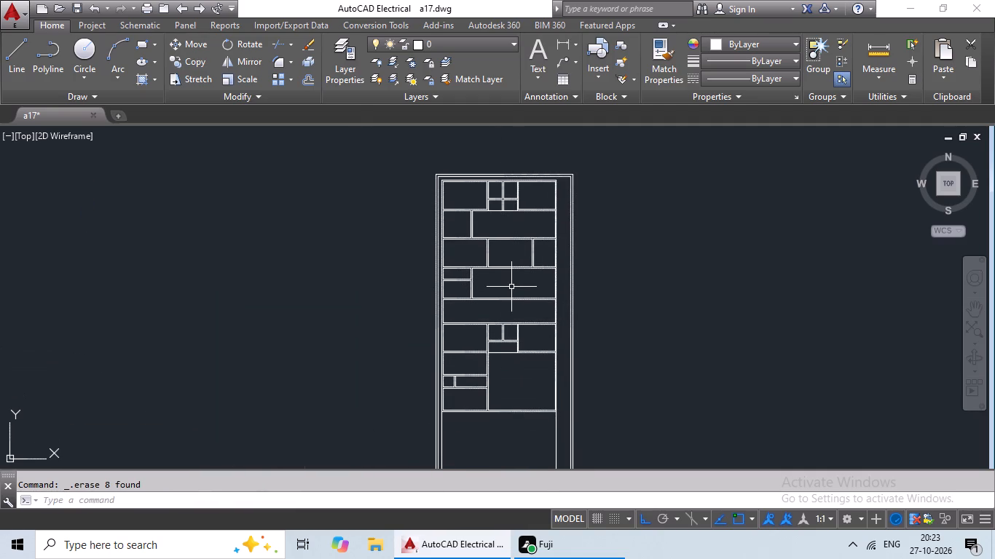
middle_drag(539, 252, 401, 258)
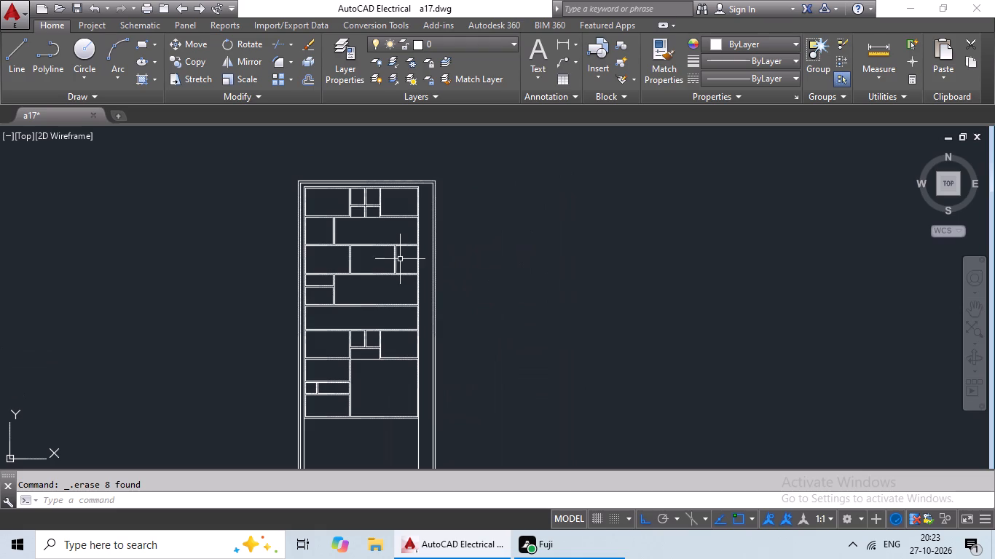
Draw a short line across the top wall of the top left room, from the midpoint of its inner wall line.
click(21, 56)
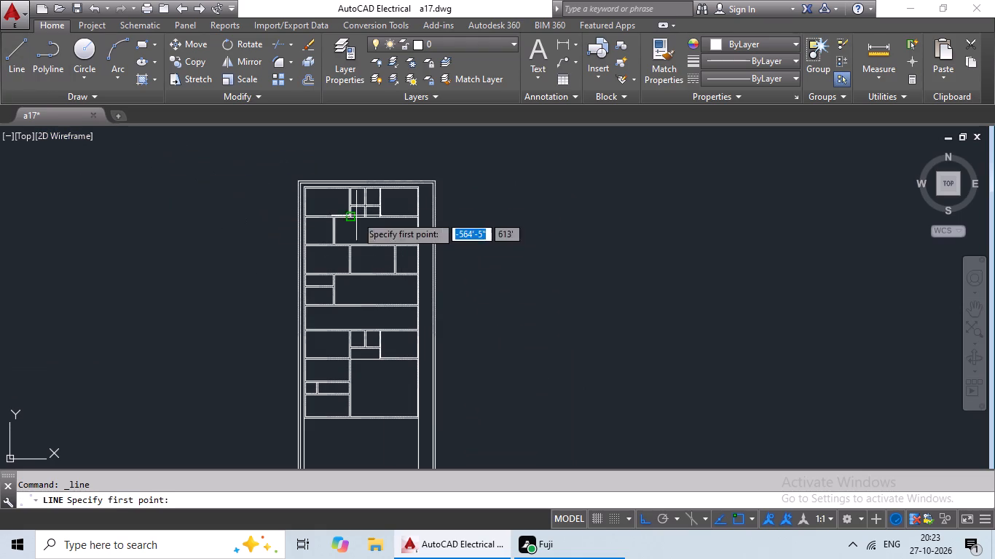
scroll(380, 196, up, 3)
middle_drag(374, 193, 442, 274)
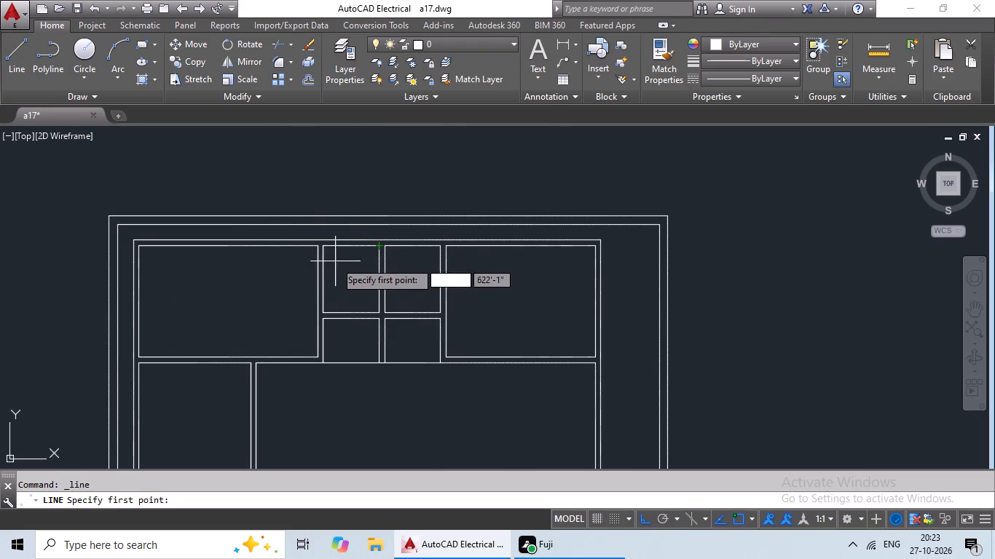
middle_drag(264, 268, 456, 287)
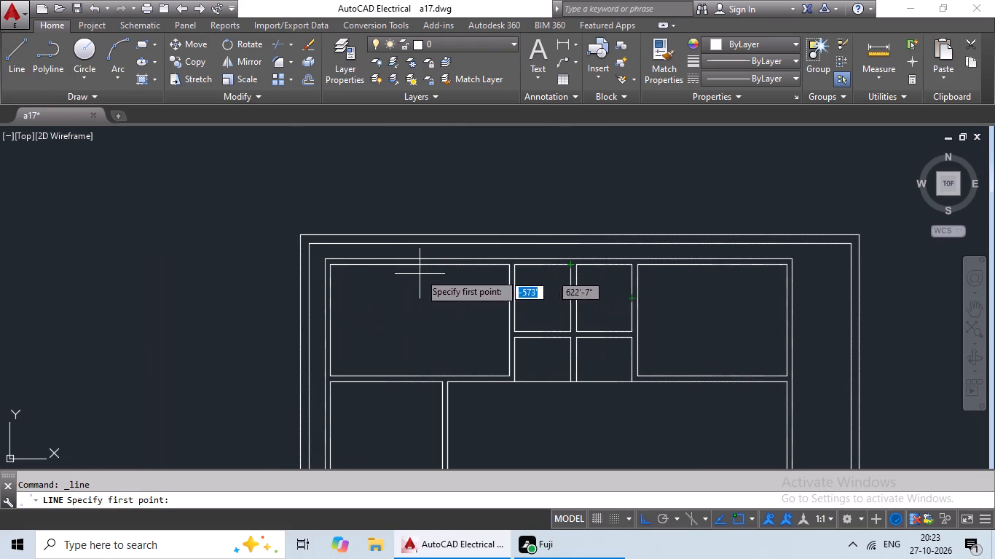
scroll(420, 265, up, 2)
click(414, 263)
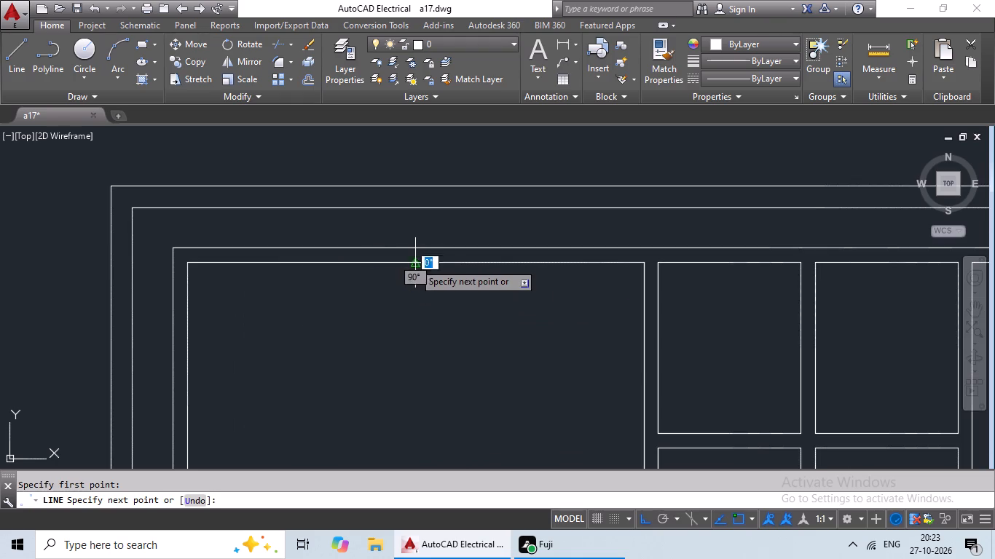
click(416, 249)
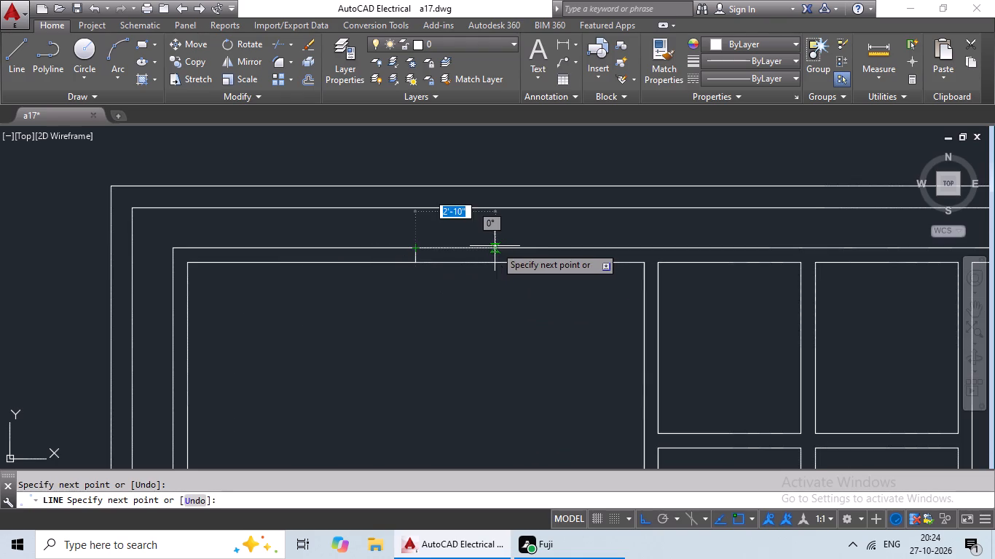
key(Escape)
Draw a short line across the left wall of the top left room, from the midpoint of its inner wall line.
click(16, 82)
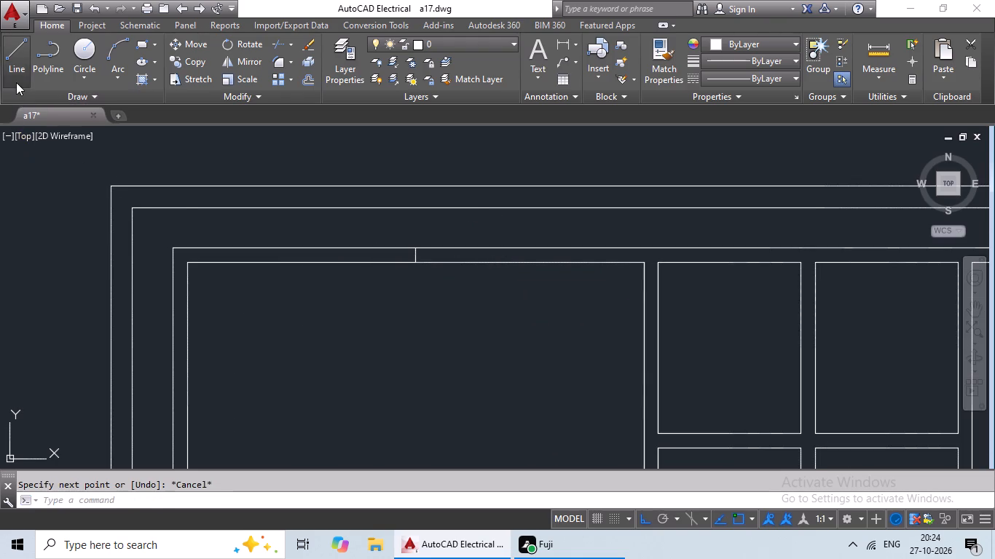
scroll(205, 286, down, 2)
middle_drag(206, 286, 243, 202)
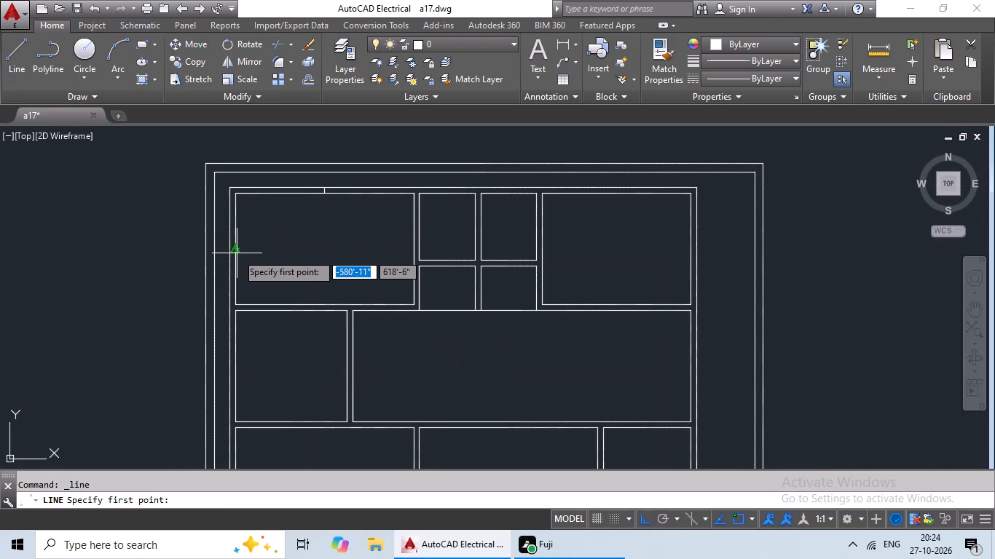
click(235, 250)
scroll(222, 251, up, 4)
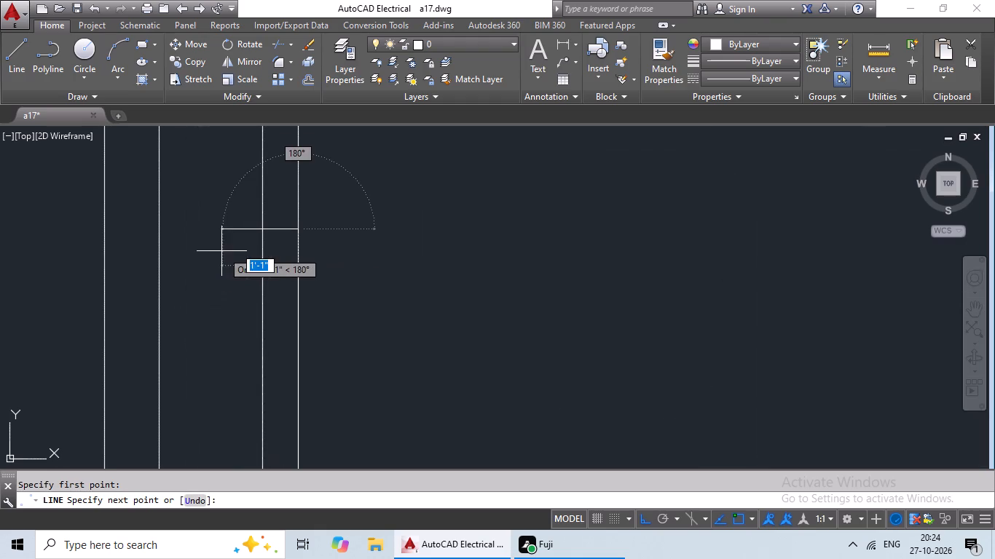
click(265, 229)
key(Escape)
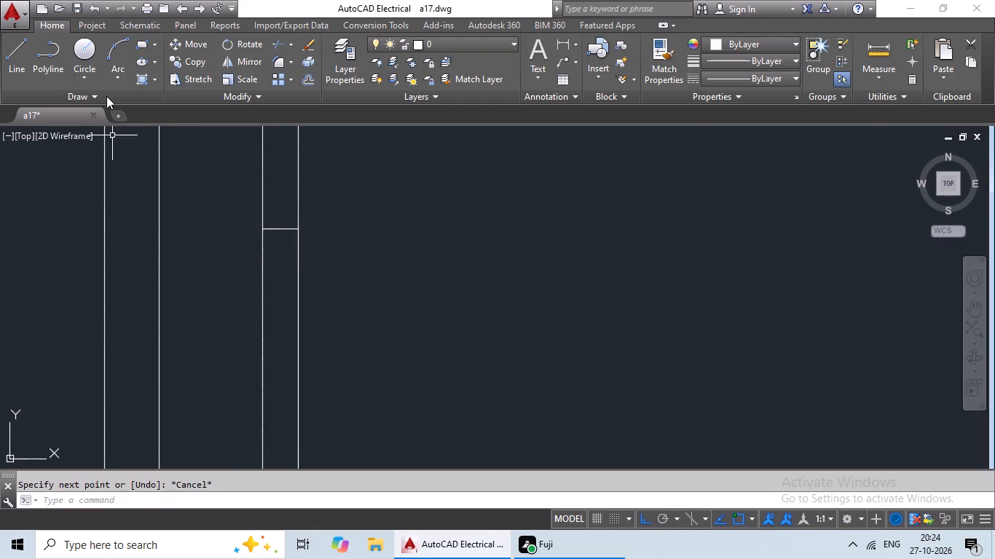
Draw a short line across the top wall at the midpoint of the left small upper room in the top row.
click(17, 59)
scroll(480, 231, down, 3)
middle_drag(527, 242, 403, 270)
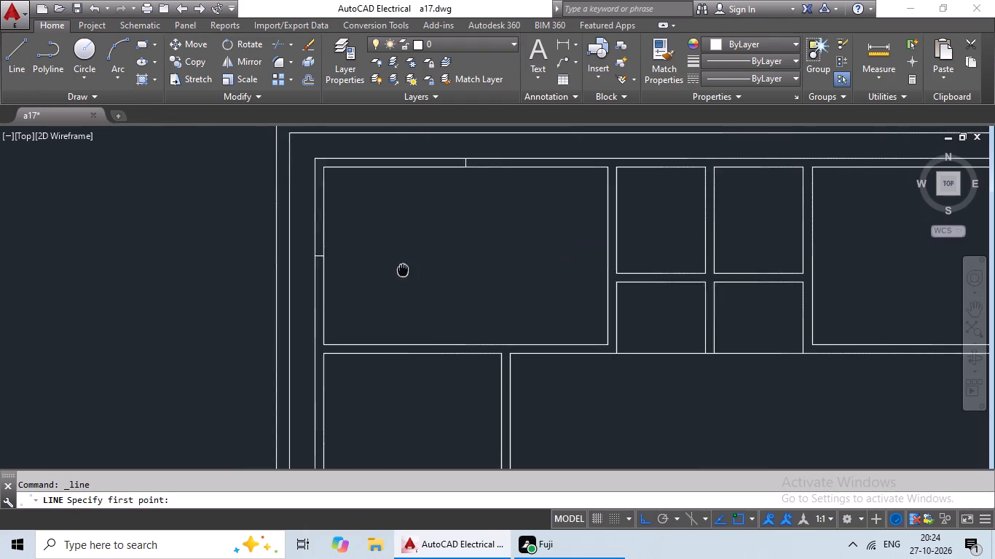
middle_drag(403, 270, 396, 271)
middle_drag(440, 266, 299, 283)
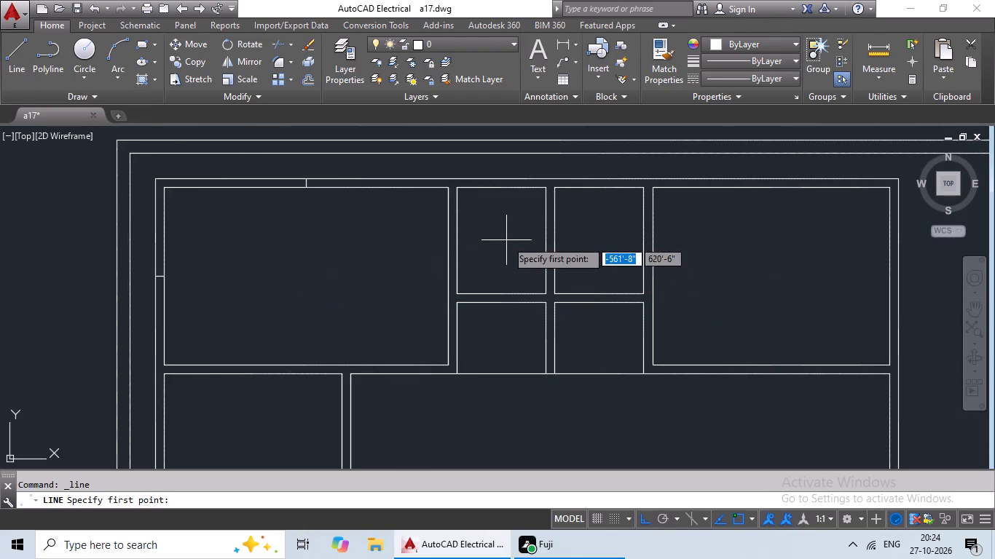
middle_drag(502, 253, 497, 277)
middle_drag(520, 245, 507, 266)
scroll(492, 242, up, 1)
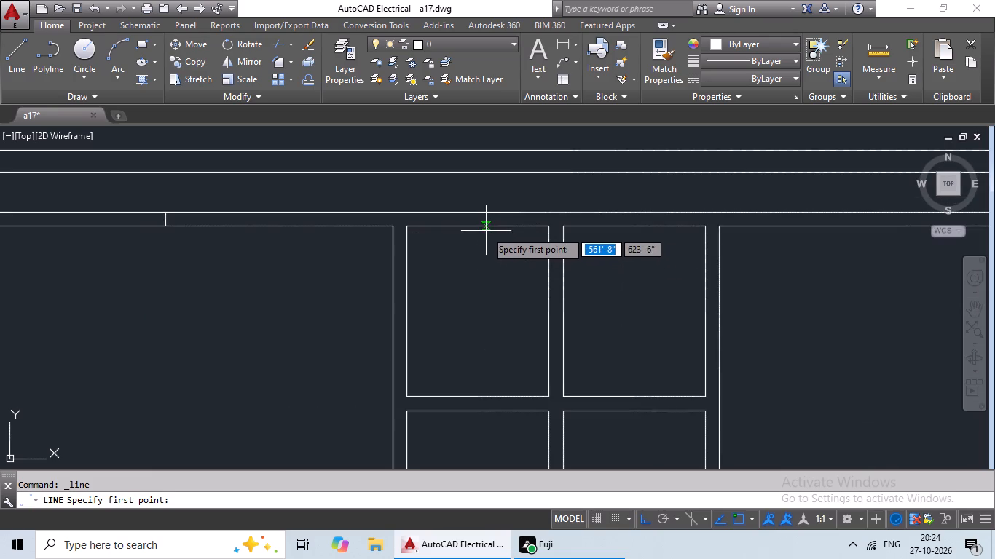
click(478, 226)
click(481, 210)
key(Escape)
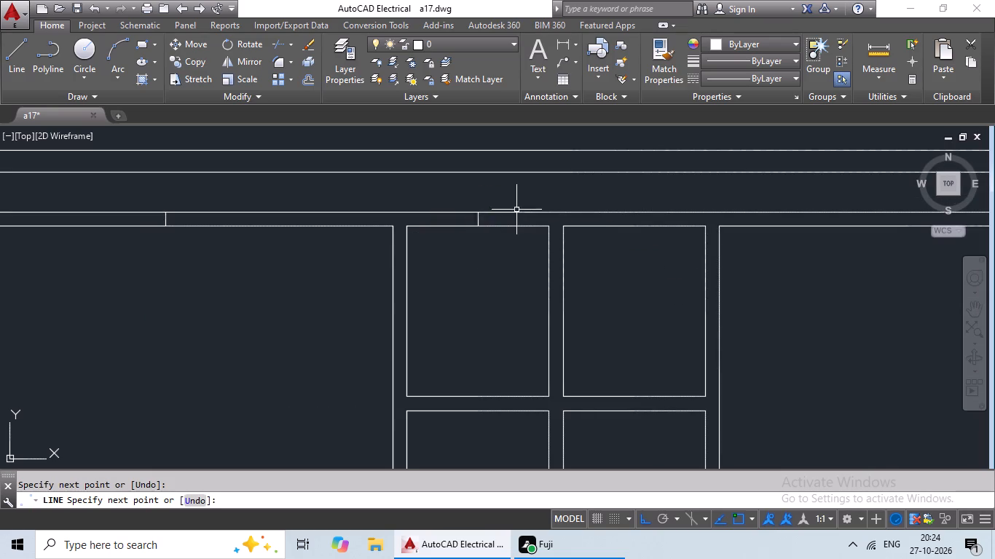
Draw a short line across the top wall at the midpoint of the right small upper room in the top row.
click(15, 55)
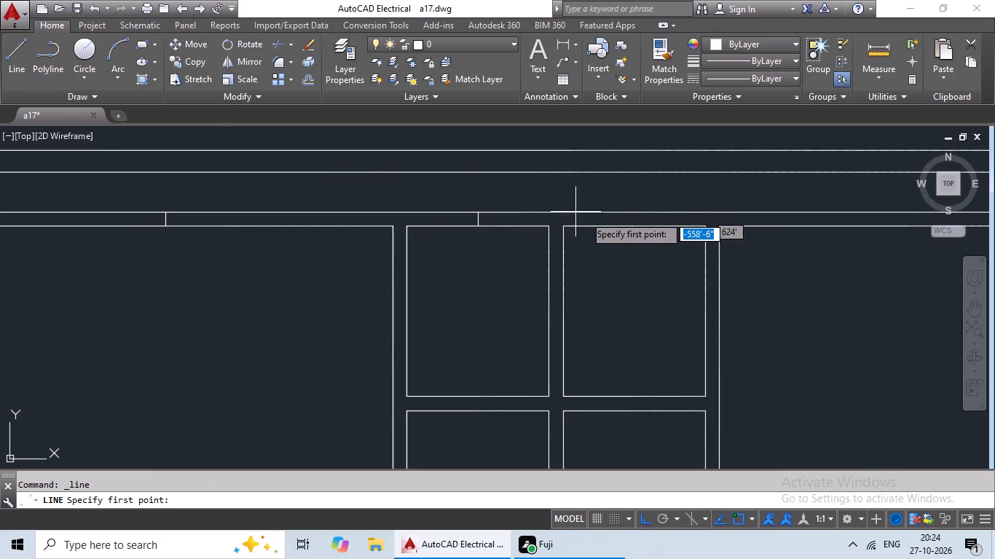
click(630, 225)
scroll(634, 215, up, 4)
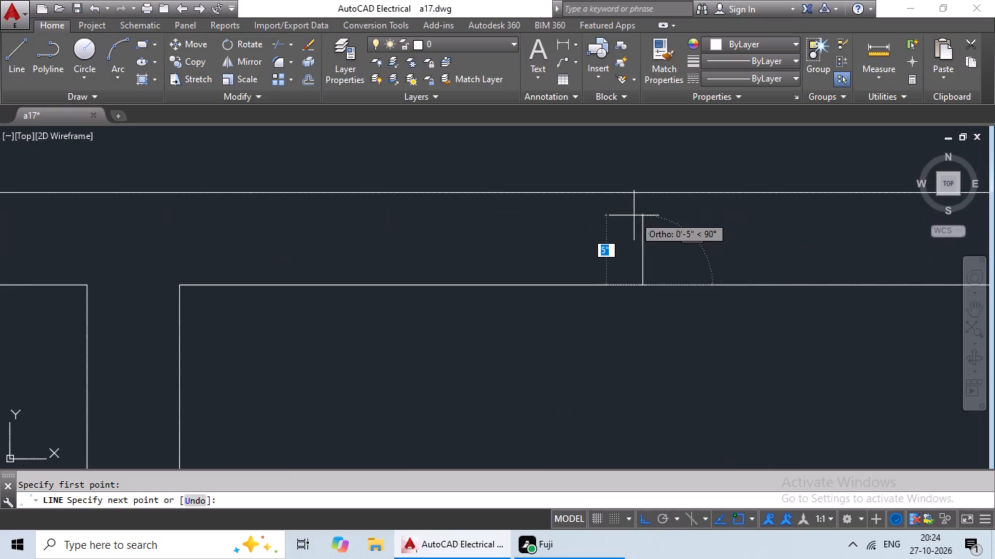
click(646, 197)
scroll(636, 205, down, 1)
key(Escape)
key(Escape)
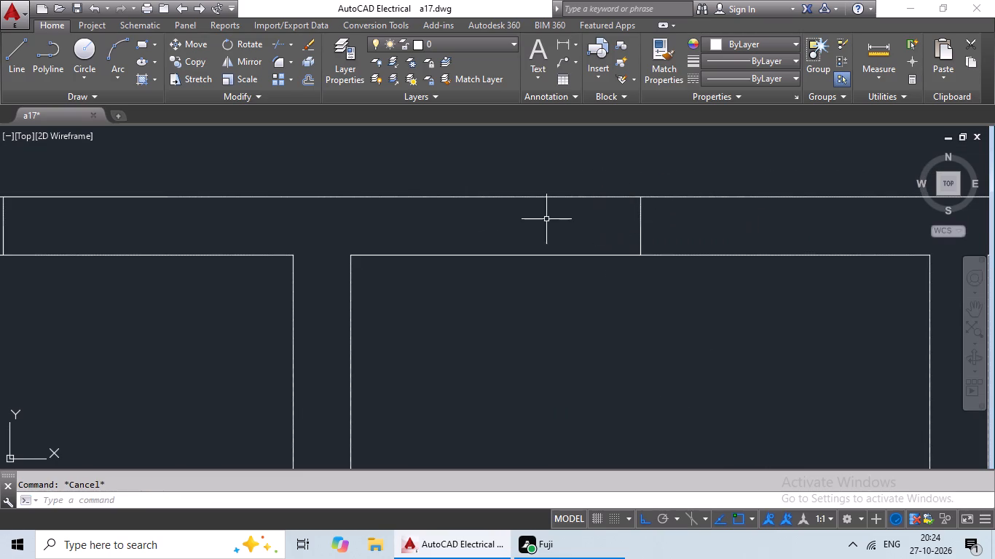
Draw a short line across the top wall of the top right room, from the midpoint of its inner wall line.
click(17, 67)
scroll(488, 254, down, 3)
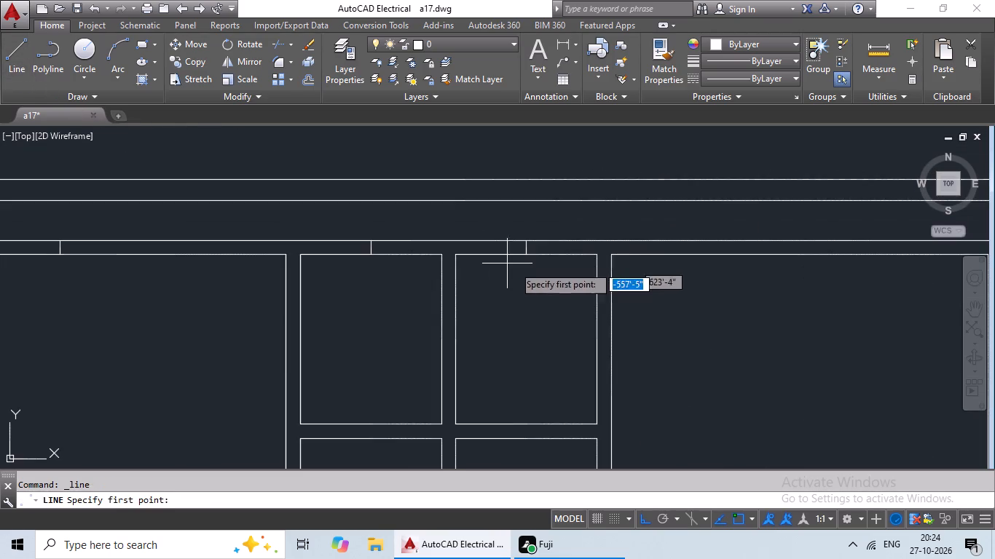
middle_drag(542, 275, 213, 226)
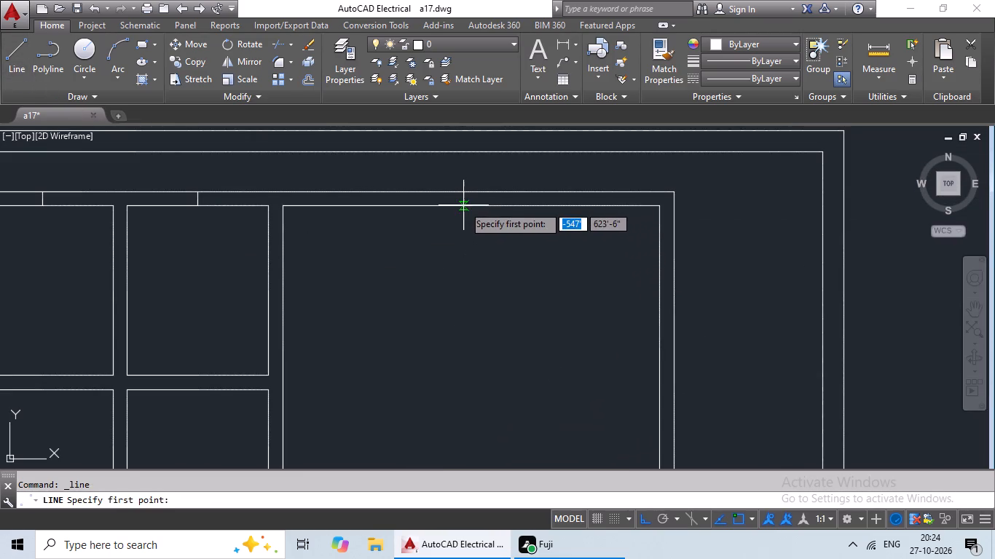
click(471, 205)
scroll(472, 195, up, 4)
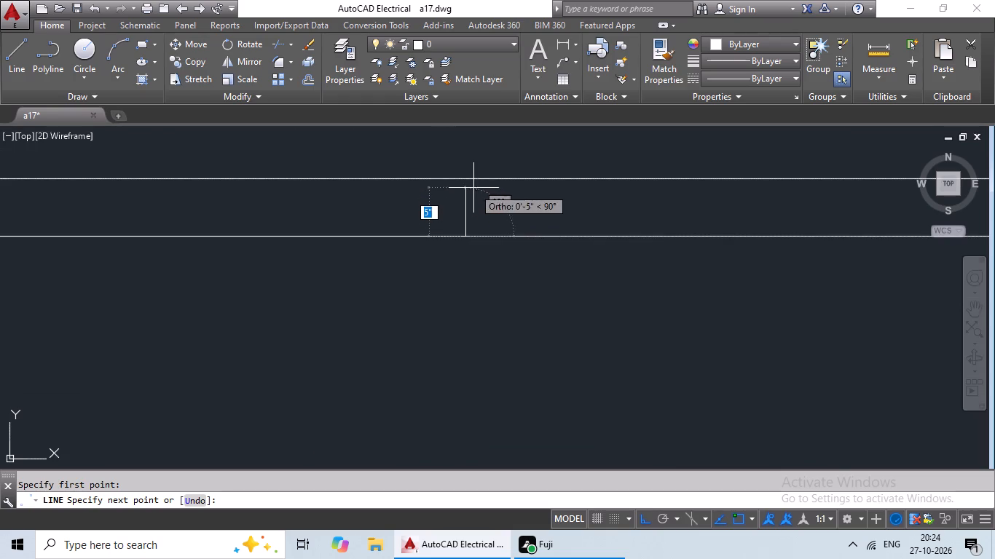
click(465, 178)
key(Escape)
Draw a short line across the right wall of the top right room, from the midpoint of its inner wall line.
click(21, 70)
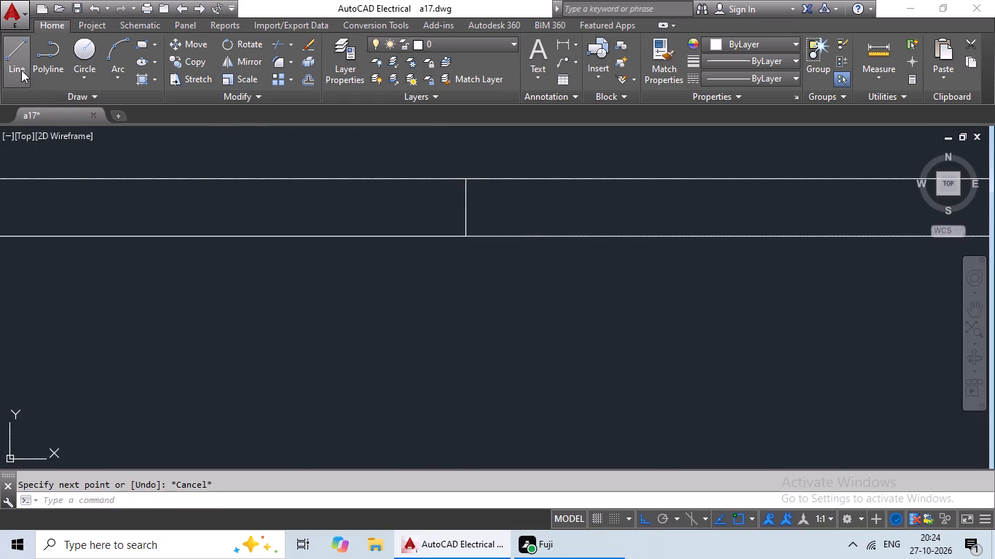
scroll(525, 290, down, 3)
middle_drag(564, 315, 503, 202)
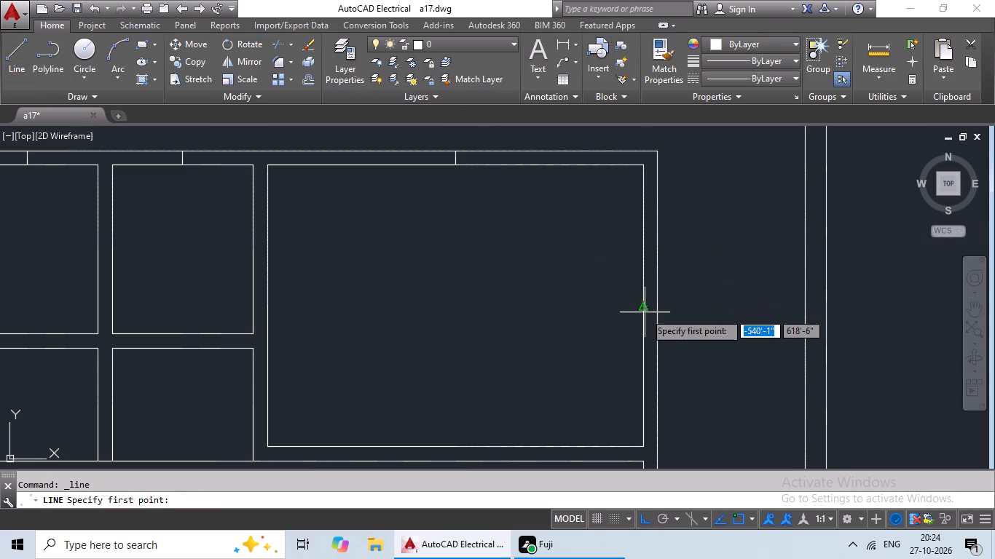
click(646, 304)
click(659, 304)
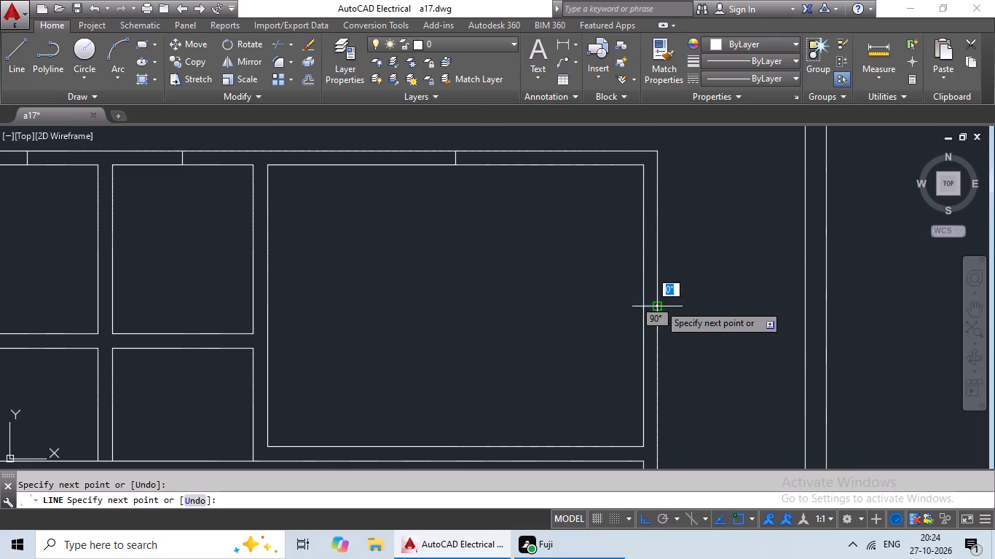
key(Escape)
key(Escape)
Draw a 6" line across the left wall of the second row's left room, from the midpoint of its inner wall line.
click(13, 53)
scroll(518, 292, down, 3)
middle_drag(522, 295, 539, 264)
middle_drag(538, 274, 557, 234)
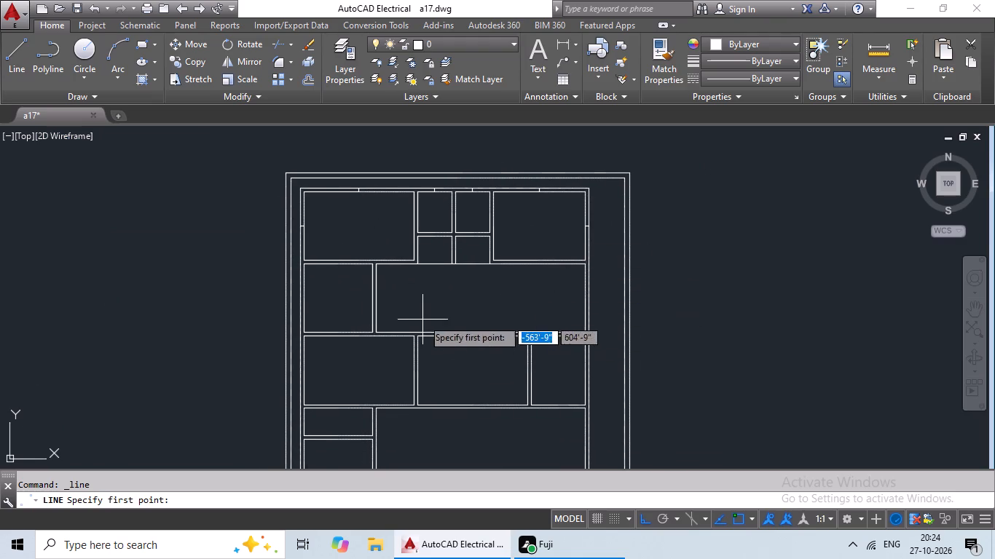
middle_drag(428, 306, 452, 290)
scroll(326, 280, up, 1)
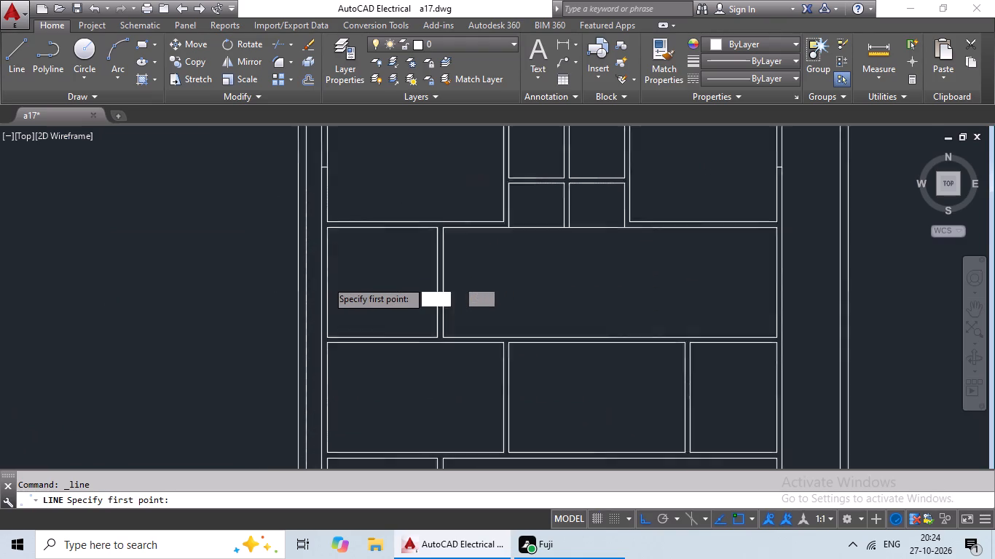
scroll(326, 280, up, 2)
click(328, 280)
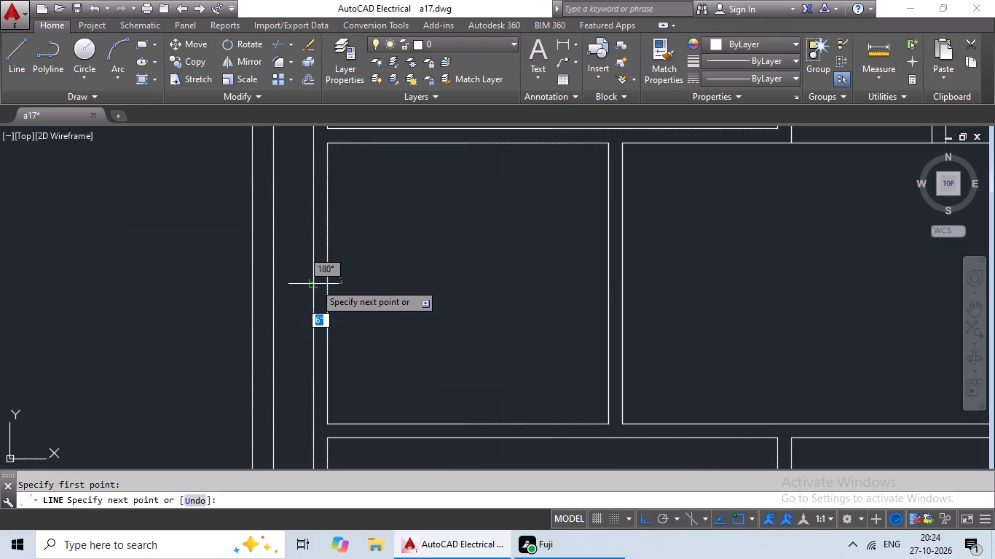
click(315, 283)
key(Escape)
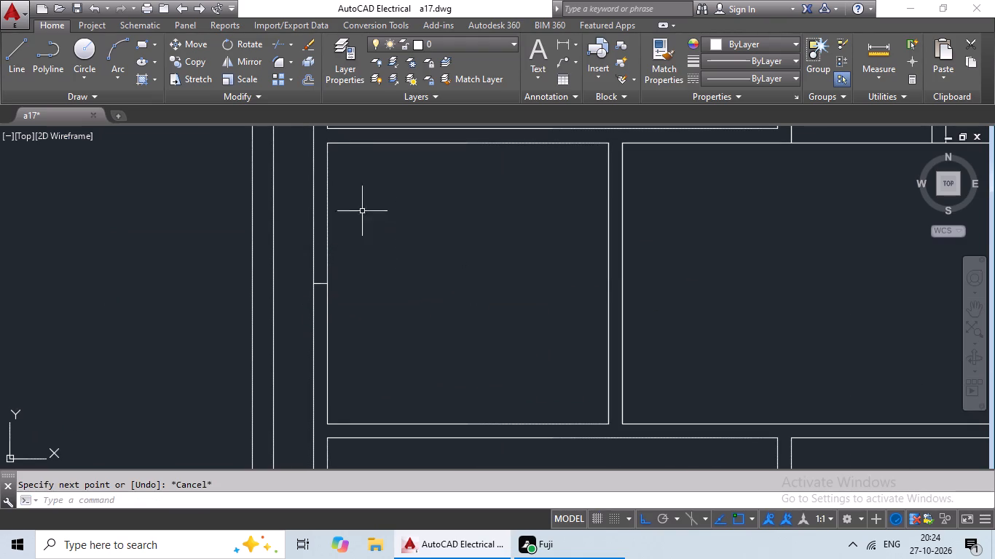
Draw a short line across the partition below the second row's left room, from the midpoint of the room's bottom edge.
click(28, 67)
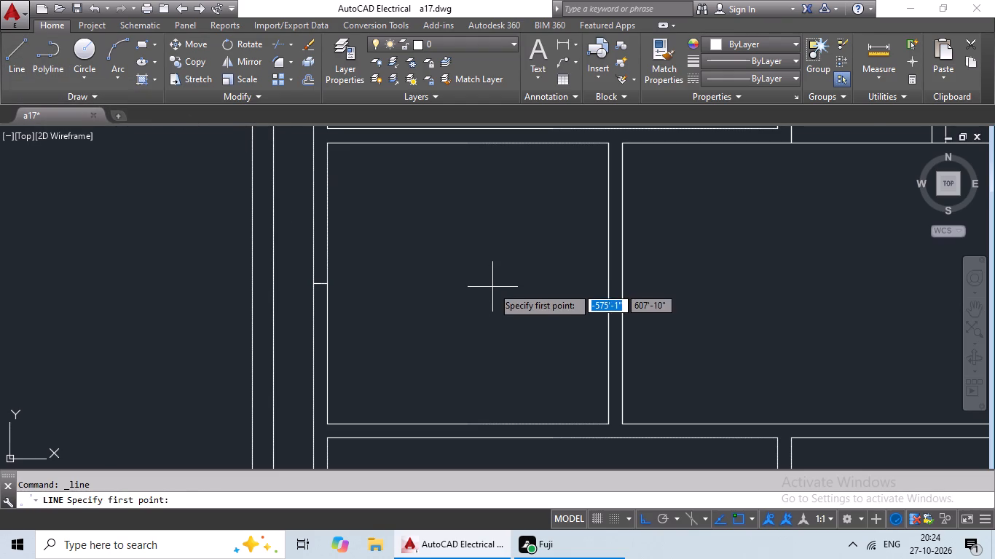
scroll(492, 286, down, 1)
middle_drag(492, 285, 496, 215)
scroll(488, 296, up, 2)
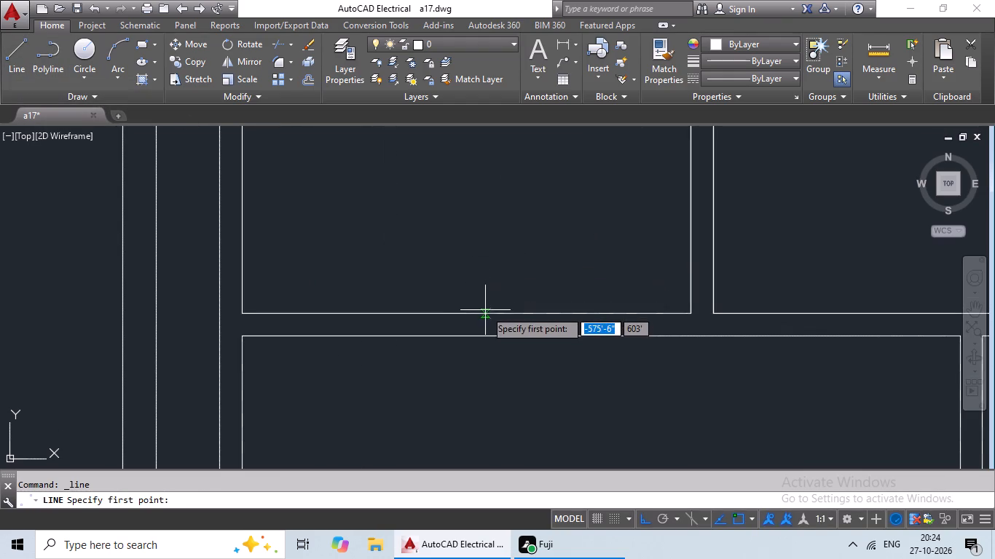
click(468, 314)
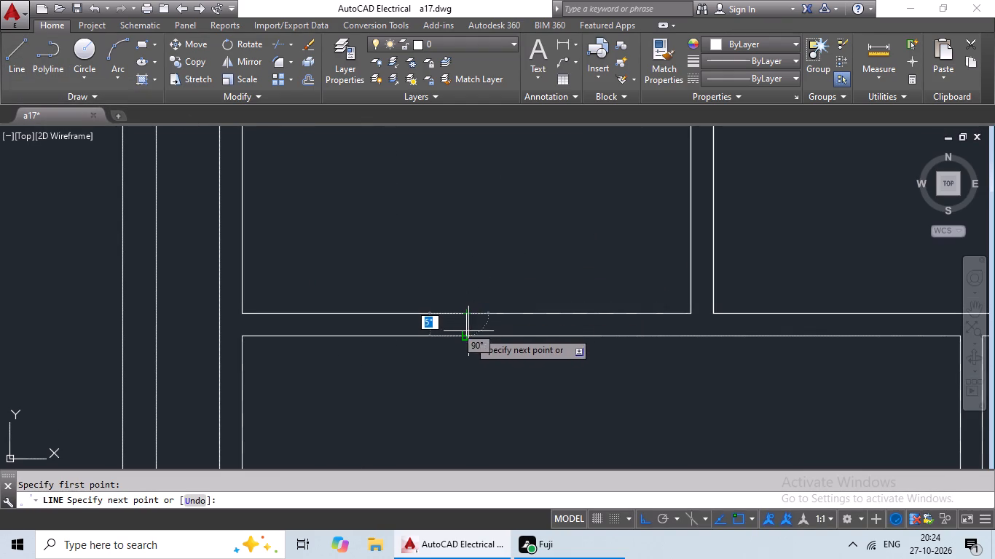
click(466, 333)
key(Escape)
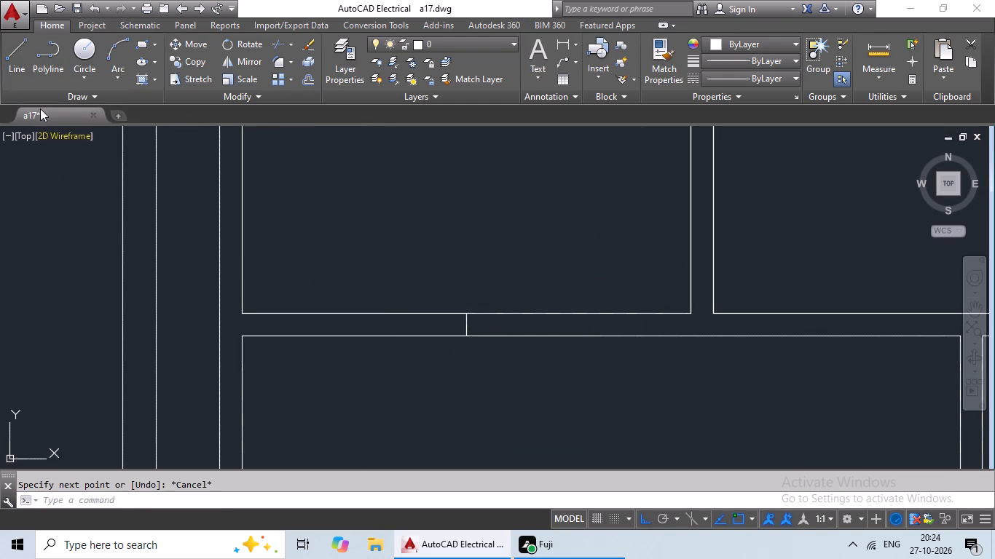
Draw a short line across the right wall of the second row's wide right room, from the midpoint of its inner wall line.
click(20, 66)
scroll(391, 275, down, 2)
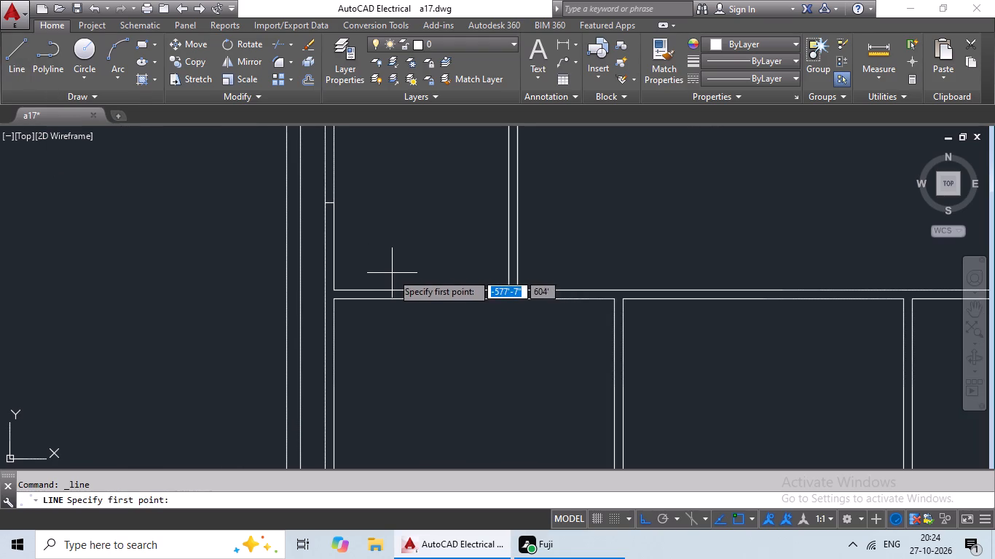
scroll(695, 285, down, 2)
middle_drag(771, 271, 518, 279)
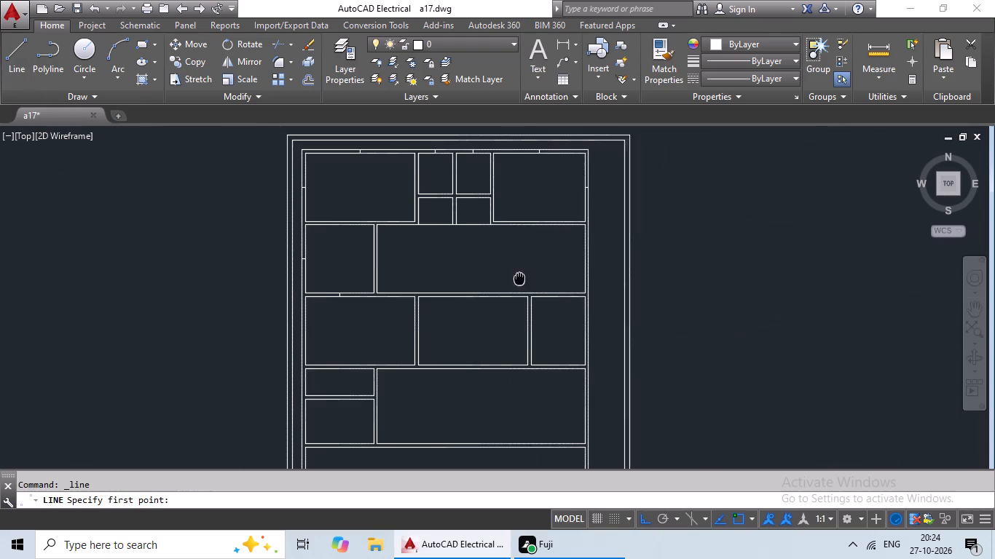
middle_drag(518, 279, 515, 279)
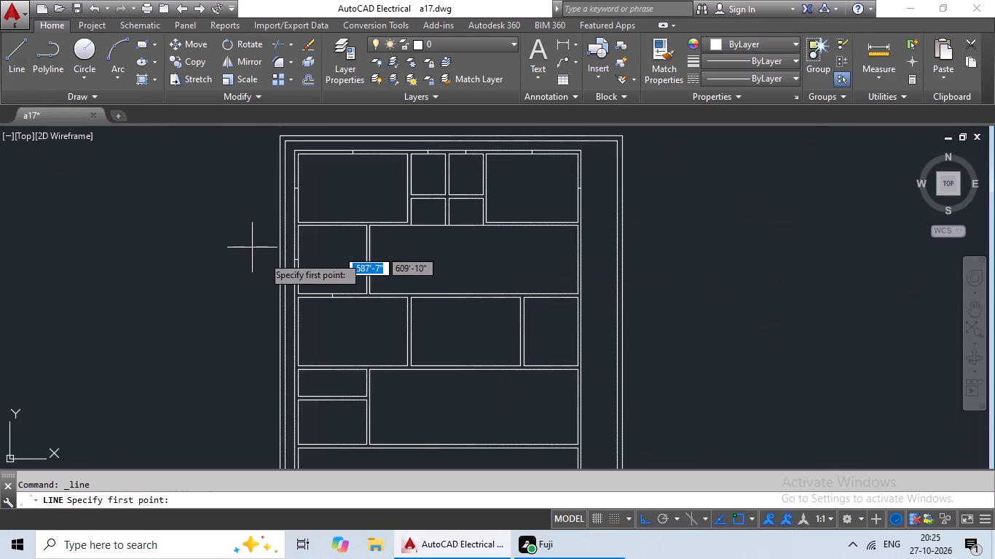
scroll(429, 296, up, 2)
scroll(556, 317, down, 2)
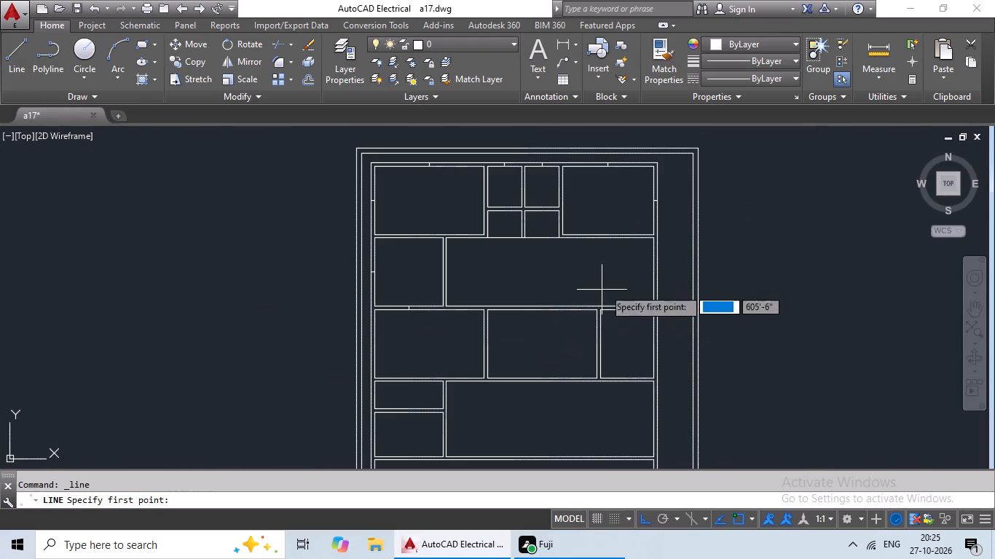
scroll(659, 274, up, 2)
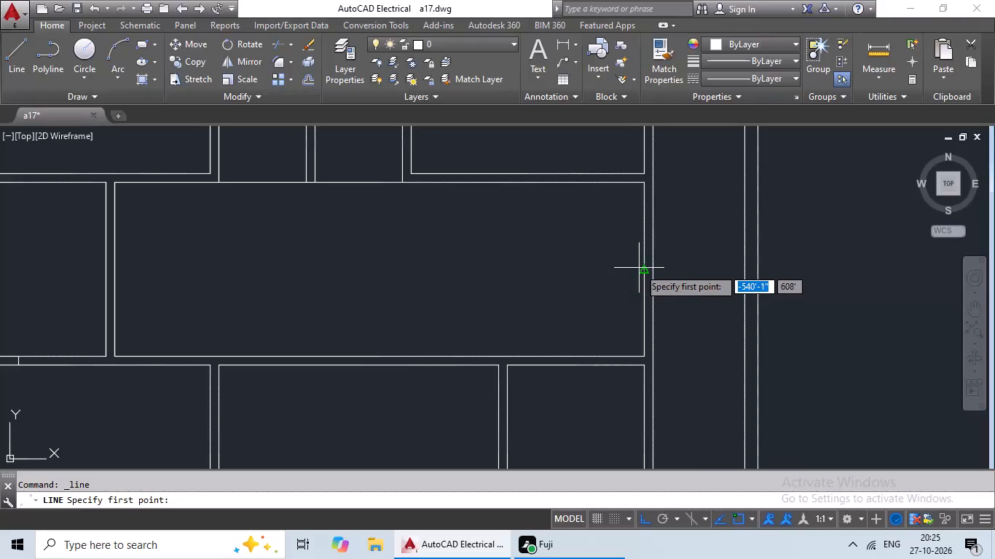
click(642, 269)
scroll(650, 269, up, 3)
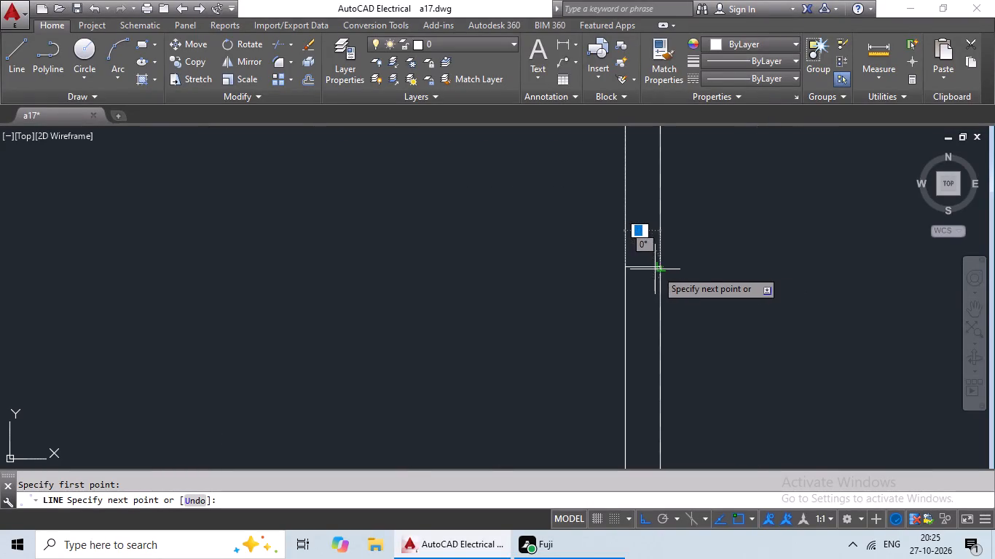
click(663, 271)
key(Escape)
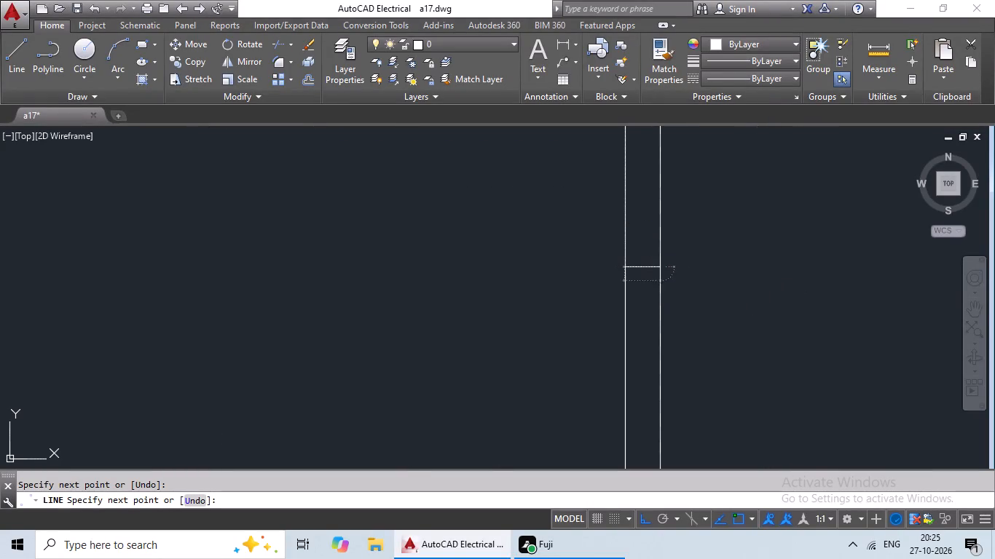
Draw a short line across the left wall of the third row's left room, from the midpoint of its inner wall line.
click(23, 76)
scroll(377, 243, down, 2)
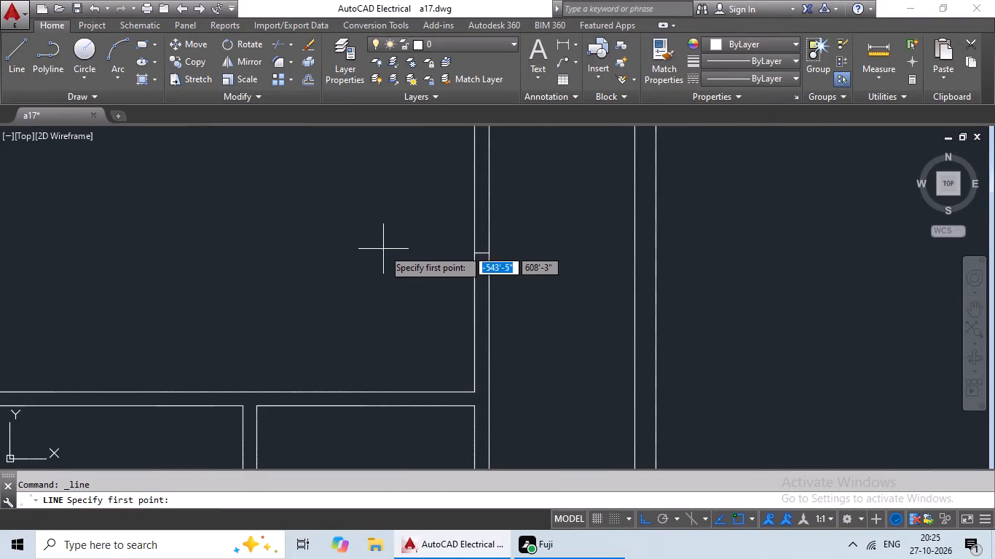
middle_drag(463, 291, 538, 239)
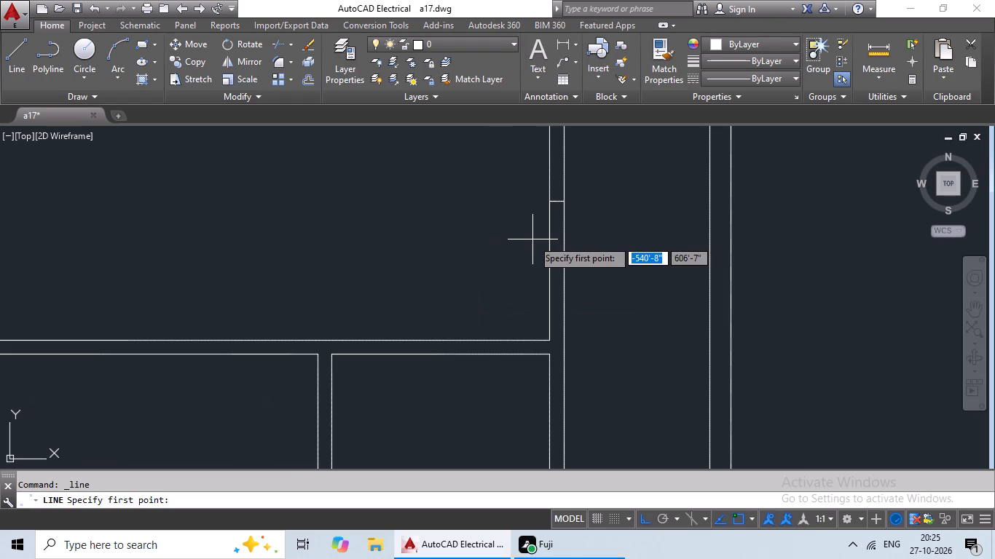
scroll(491, 308, down, 4)
middle_drag(452, 336, 522, 278)
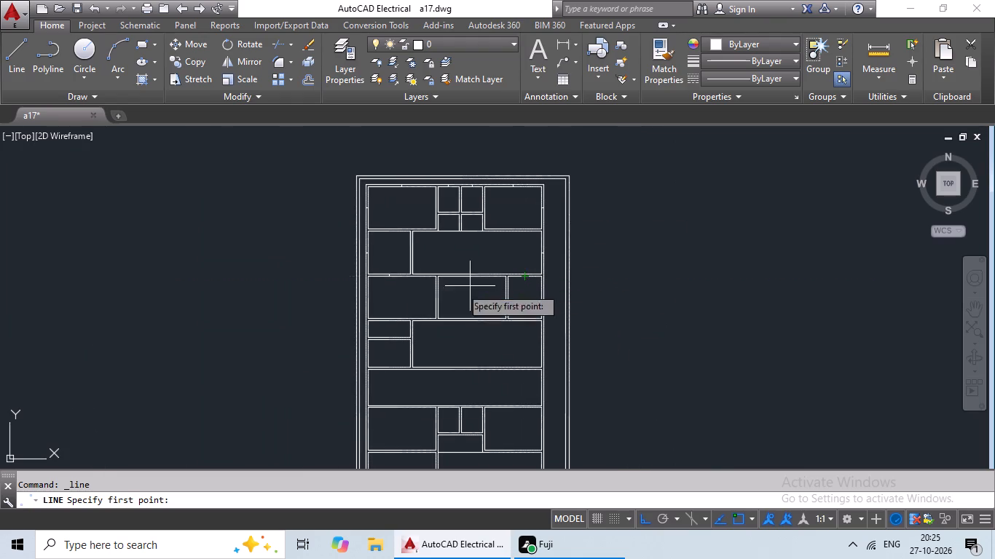
scroll(372, 298, up, 3)
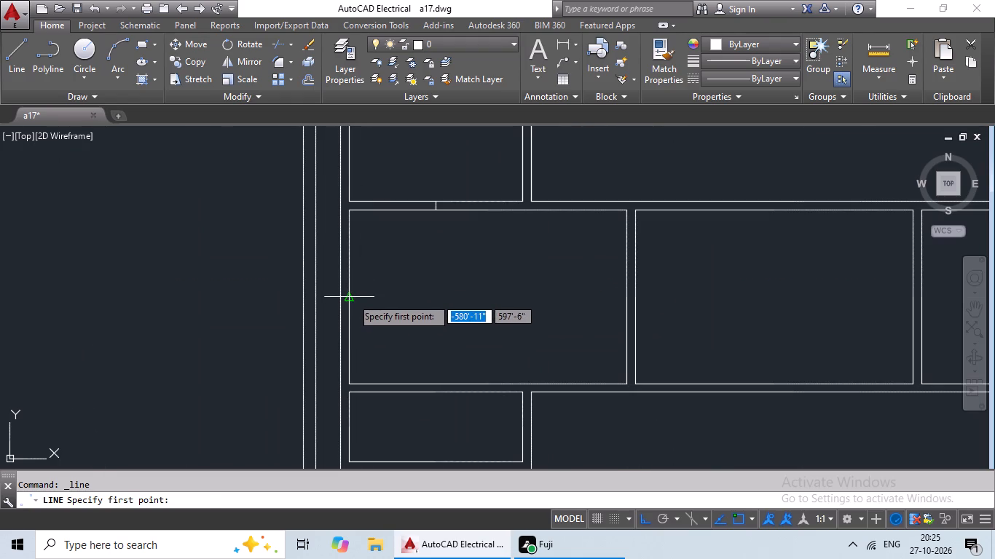
click(353, 297)
click(336, 295)
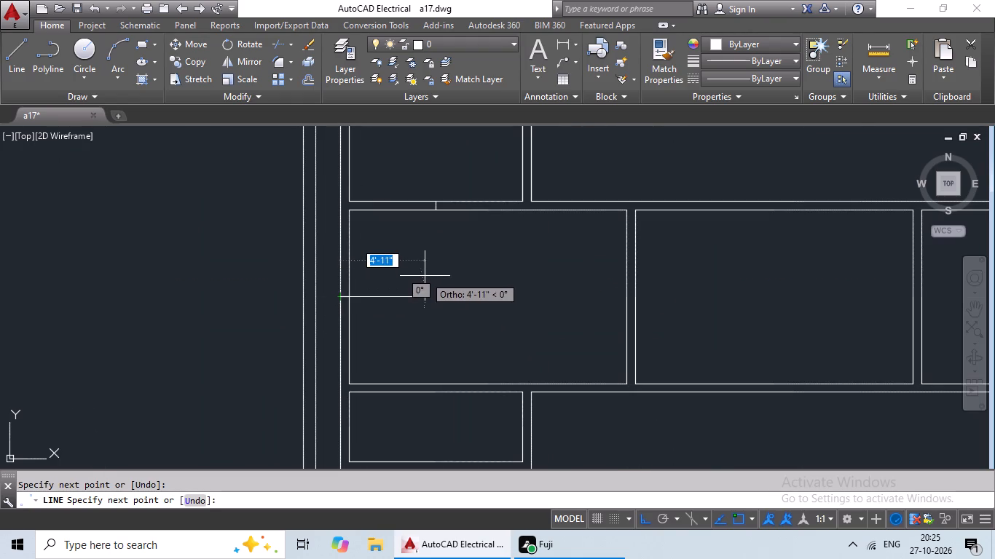
key(Escape)
Draw a short line across the left wall of the fourth row's upper small room, from the midpoint of its inner wall line.
click(17, 47)
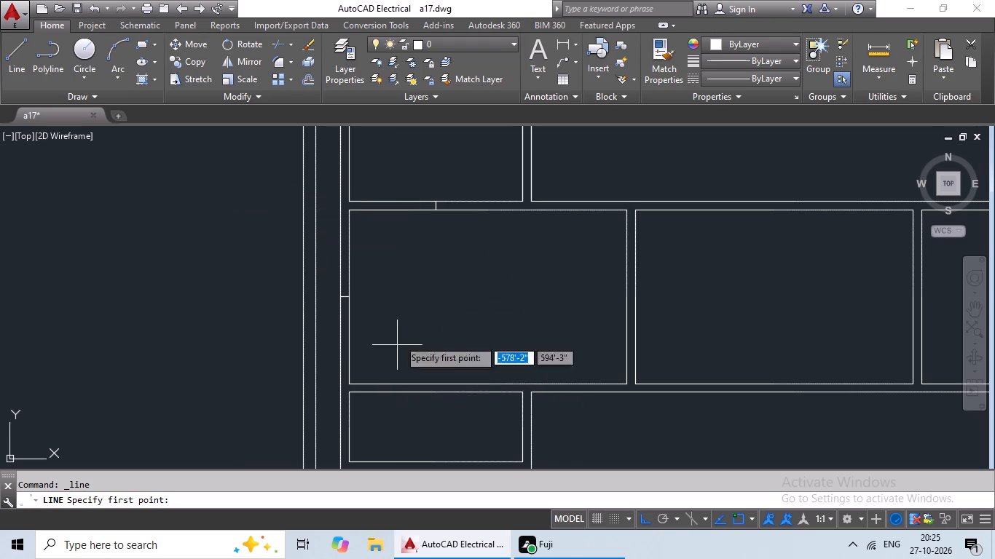
middle_drag(406, 308, 417, 264)
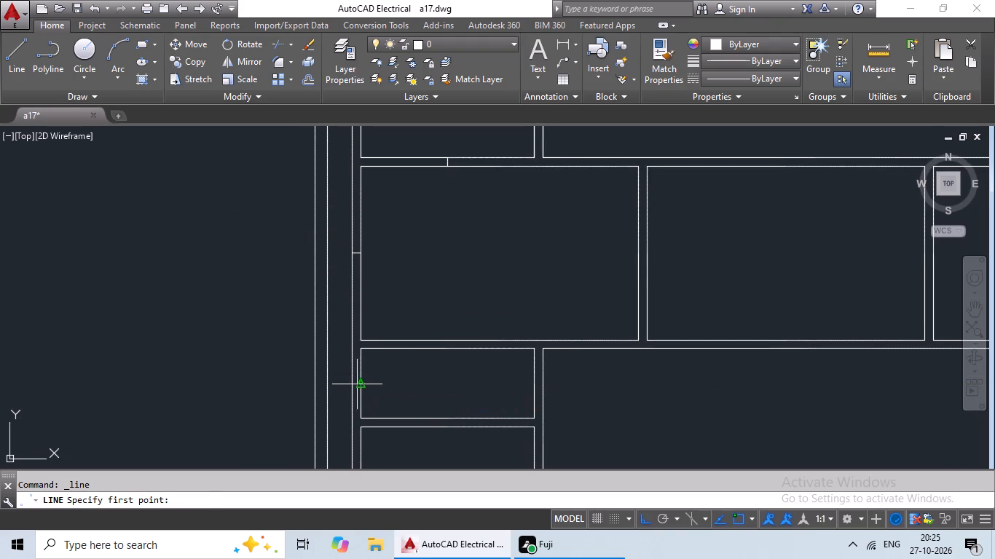
click(356, 384)
click(352, 385)
key(Escape)
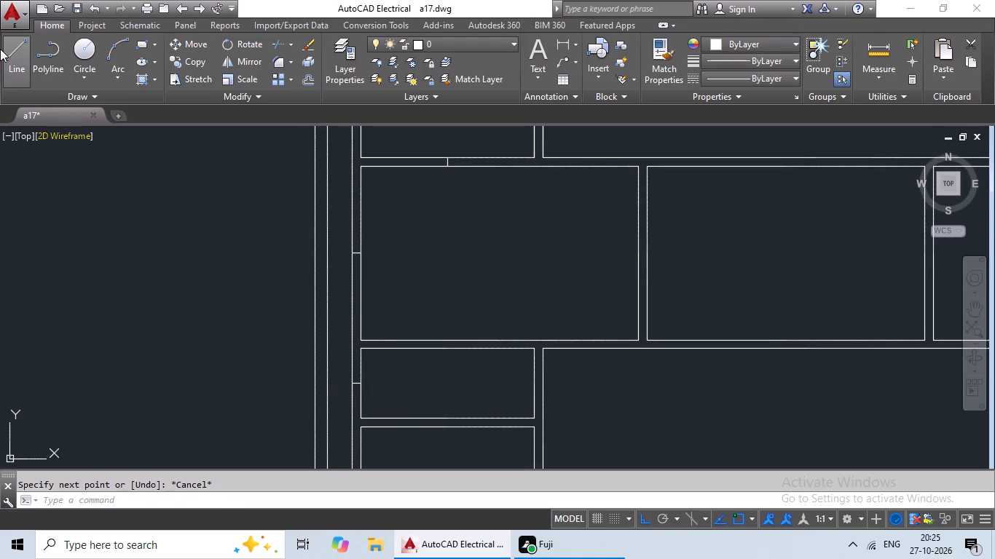
Draw a short line across the left wall of the fourth row's lower small room, from the midpoint of its inner wall line.
click(6, 50)
scroll(382, 203, down, 2)
middle_drag(382, 203, 385, 122)
middle_drag(373, 199, 377, 167)
scroll(371, 191, up, 3)
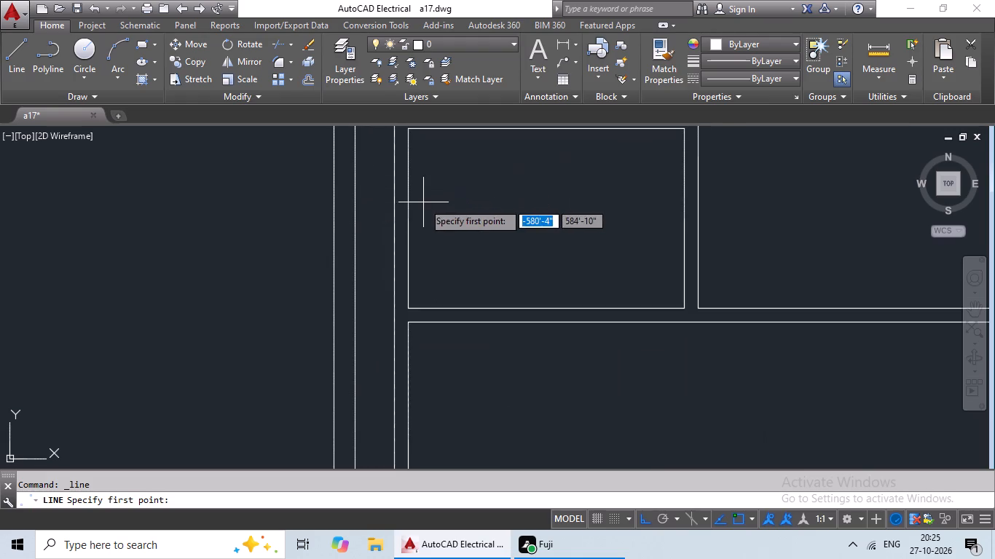
click(409, 215)
click(396, 220)
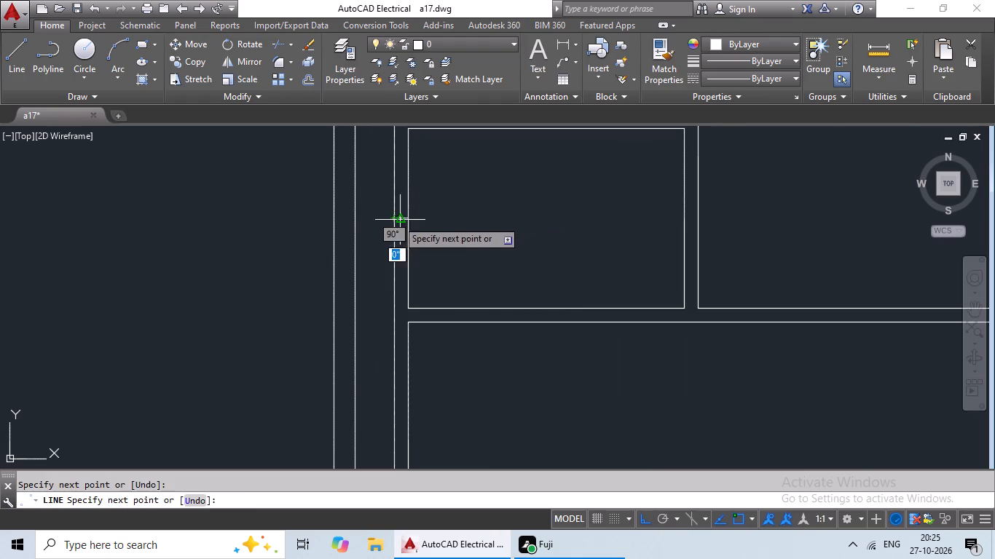
key(Escape)
Draw a 6" line across the partition below the fourth row's lower small room, from the midpoint of the room's bottom edge.
click(13, 63)
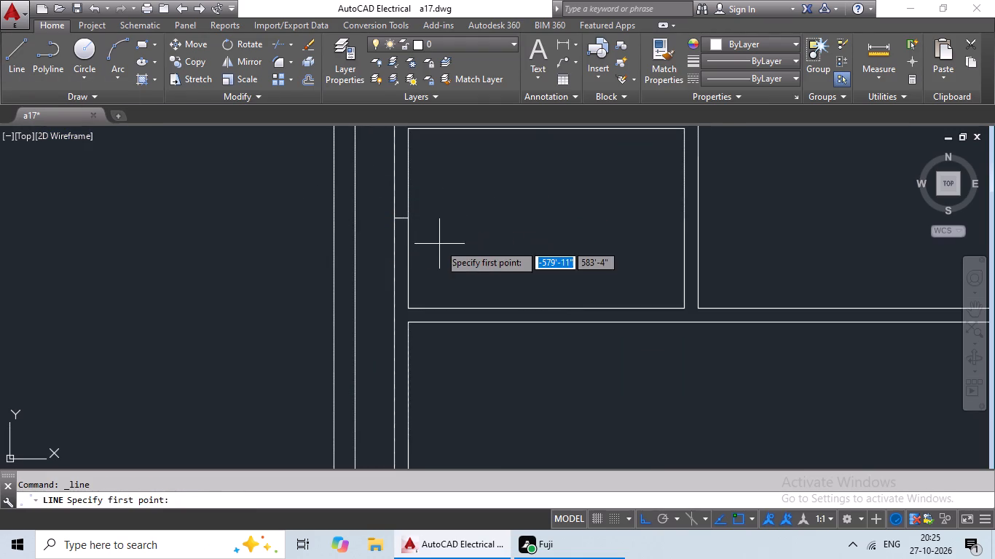
middle_drag(464, 242, 358, 237)
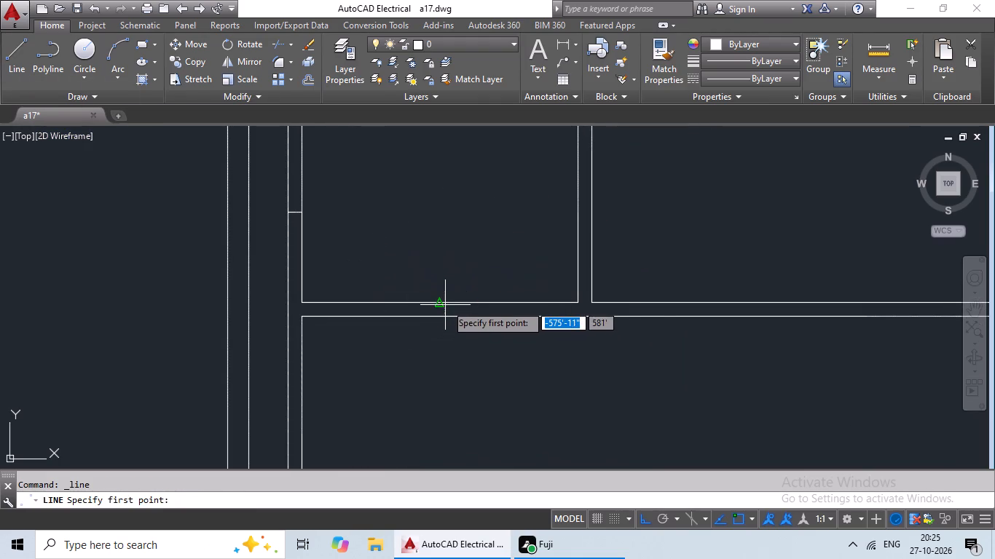
click(436, 304)
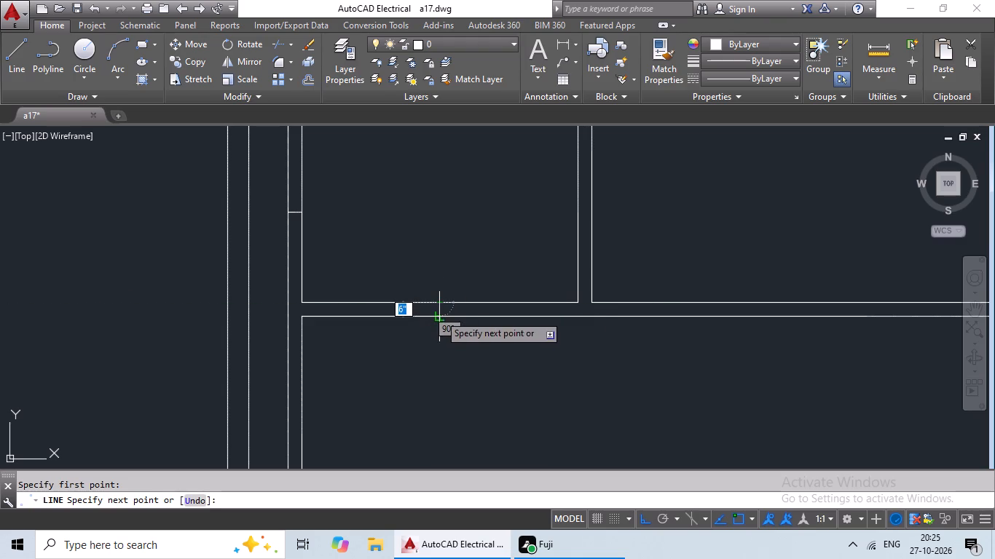
click(439, 315)
key(Escape)
Draw a 6" line across the right wall of the third row's right room, from the midpoint of its inner wall line.
click(23, 61)
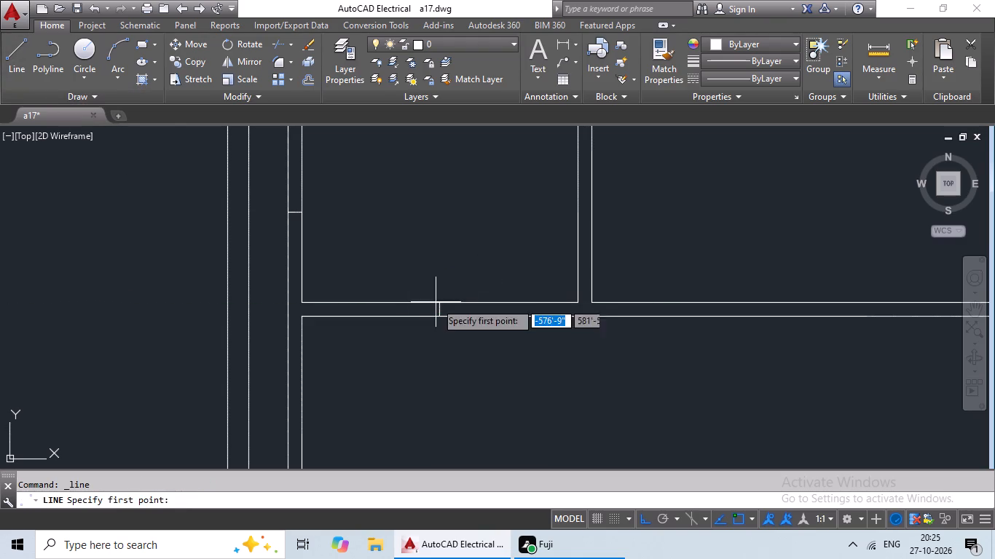
scroll(459, 307, down, 2)
middle_drag(487, 255, 378, 280)
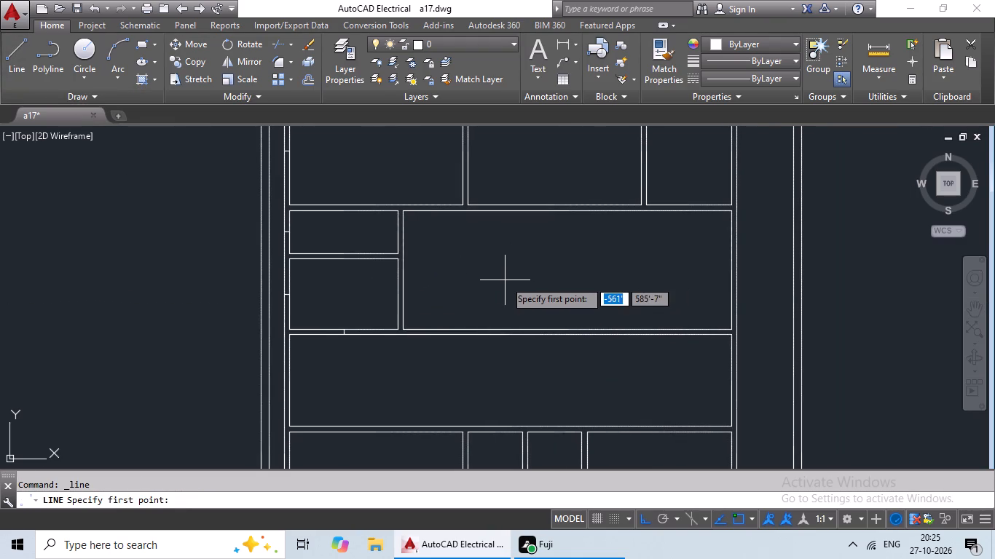
scroll(565, 279, down, 2)
middle_drag(567, 277, 489, 325)
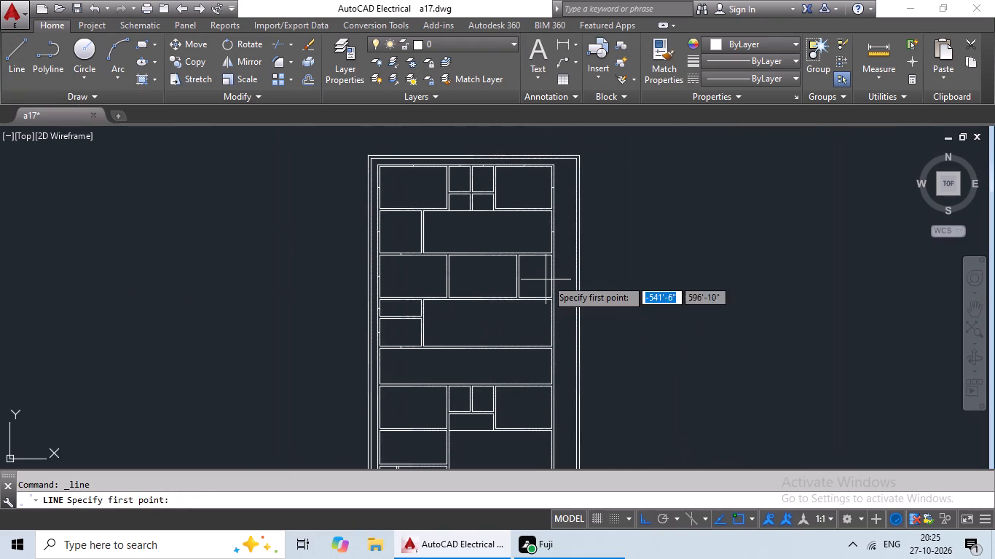
scroll(547, 277, up, 3)
scroll(547, 277, down, 1)
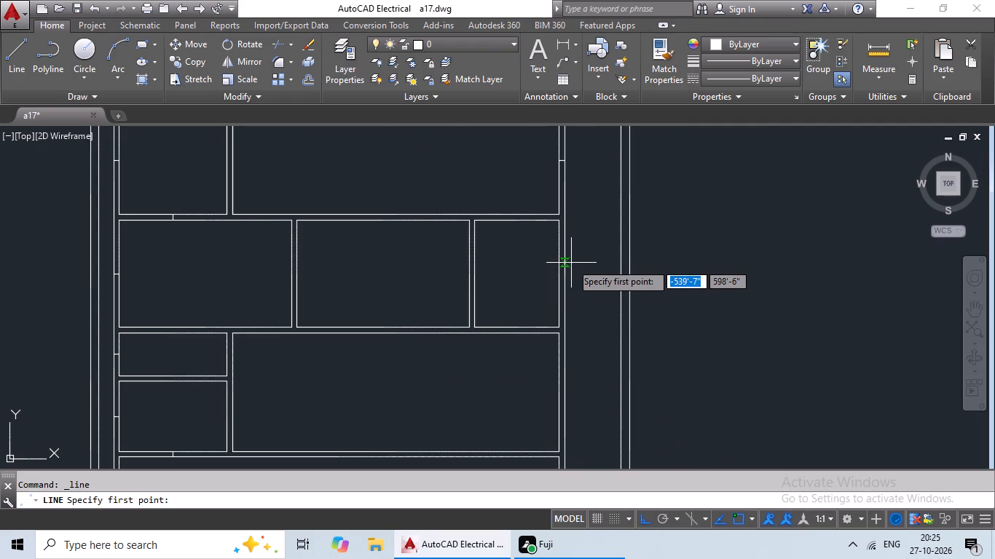
click(558, 277)
scroll(559, 277, up, 1)
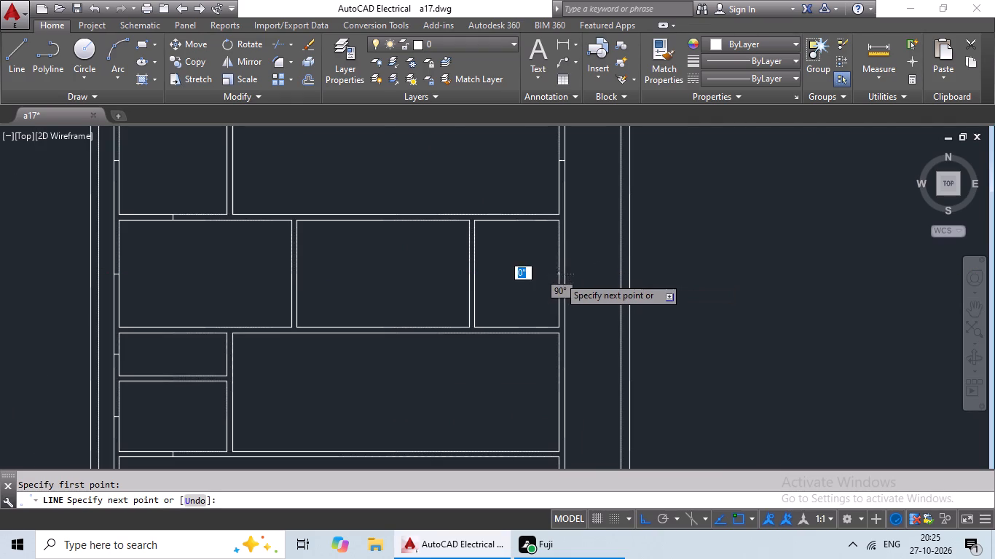
scroll(559, 277, up, 2)
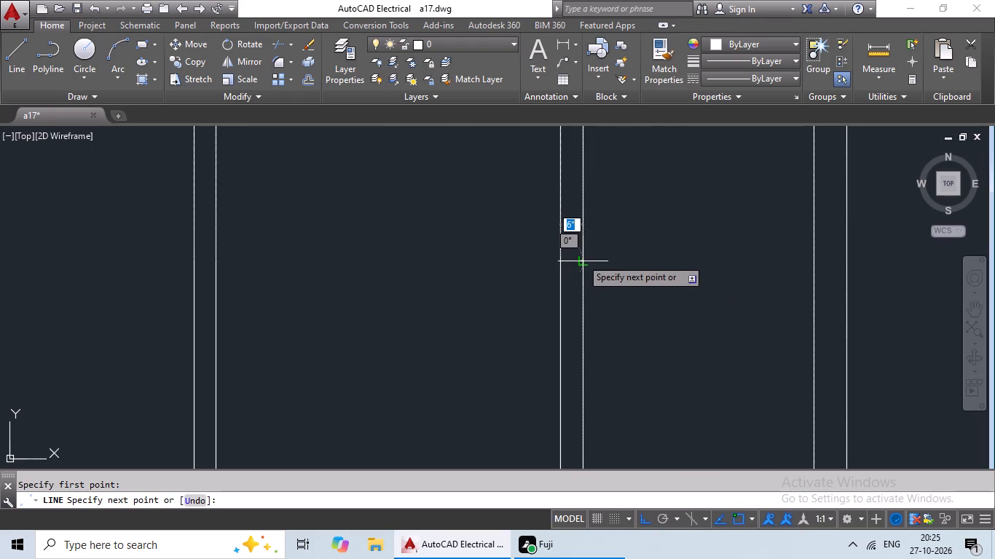
click(581, 258)
key(Escape)
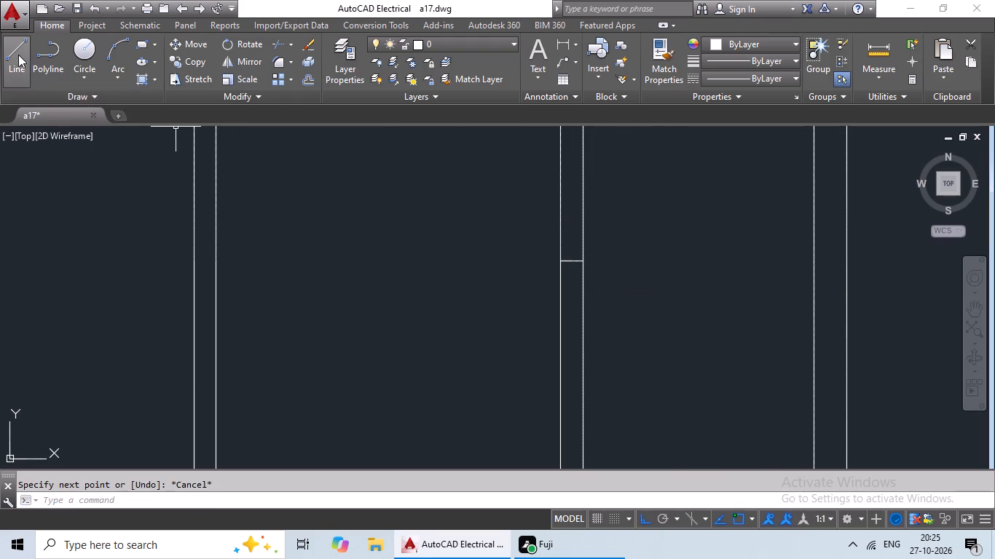
Draw a short line across the right wall of the fourth row's wide right room, from the midpoint of its inner wall line.
click(18, 55)
scroll(253, 214, down, 1)
scroll(424, 279, down, 1)
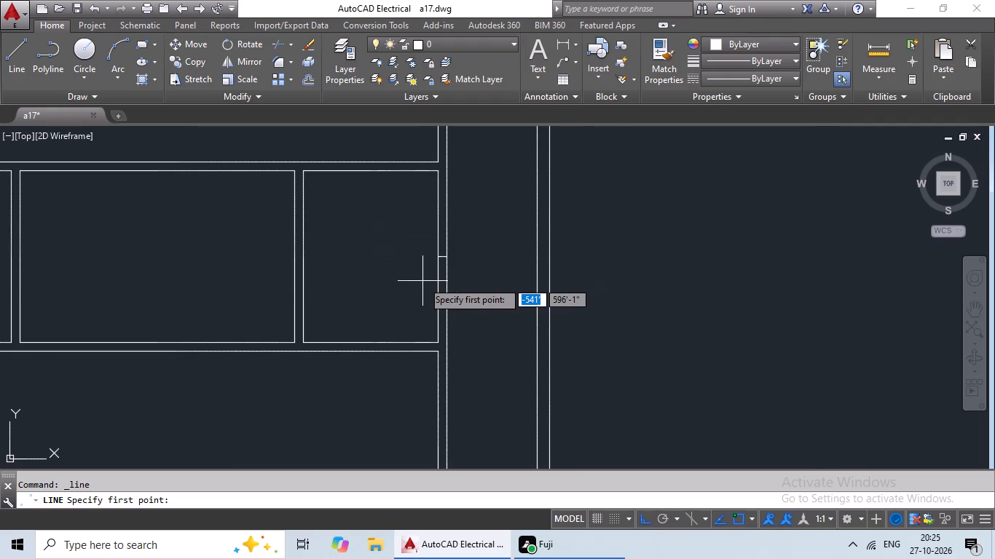
middle_drag(420, 276, 438, 234)
middle_drag(438, 274, 448, 162)
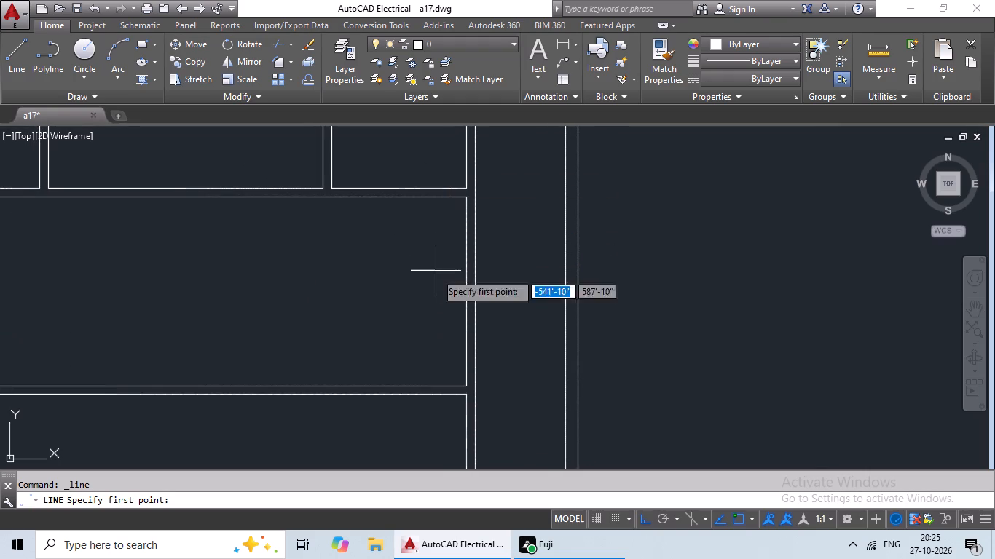
click(468, 294)
scroll(477, 293, up, 2)
click(468, 289)
key(Escape)
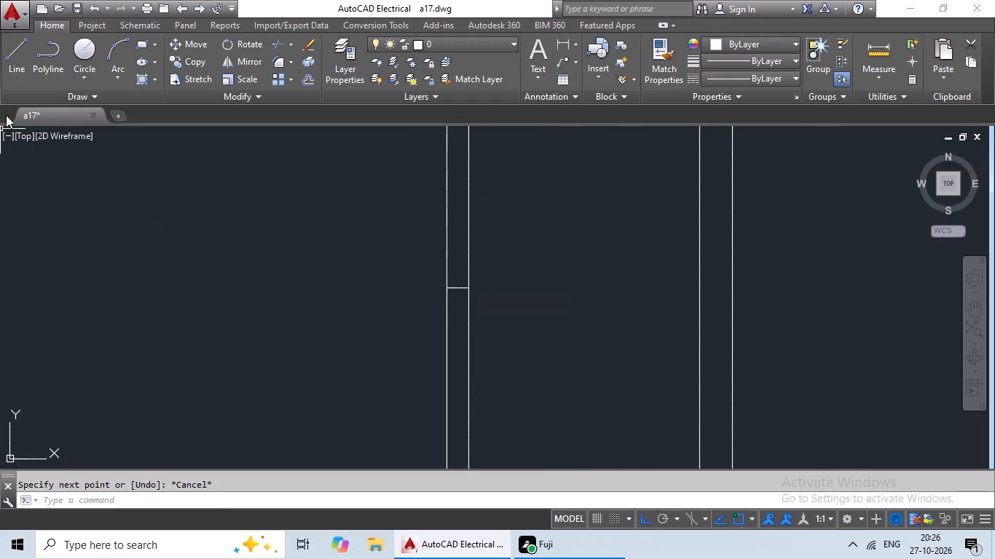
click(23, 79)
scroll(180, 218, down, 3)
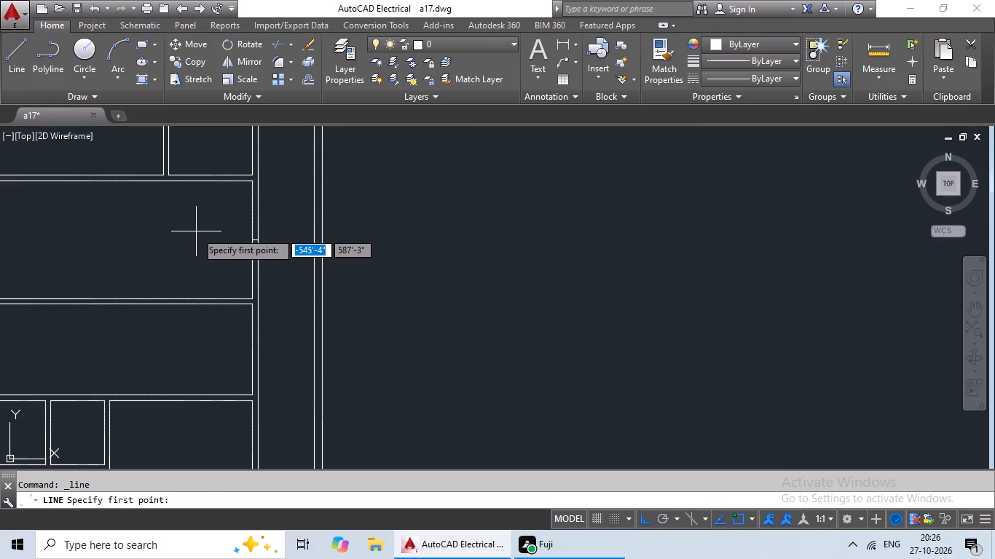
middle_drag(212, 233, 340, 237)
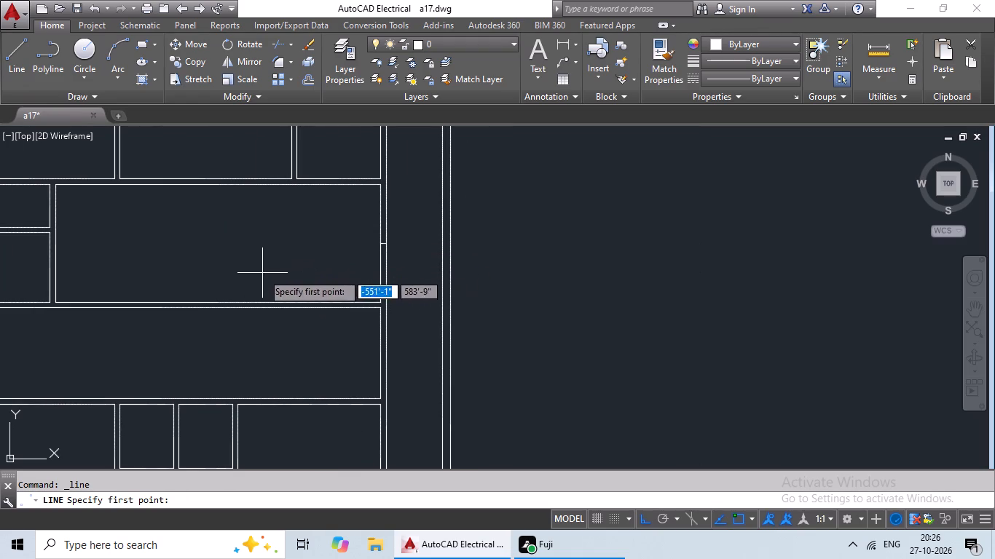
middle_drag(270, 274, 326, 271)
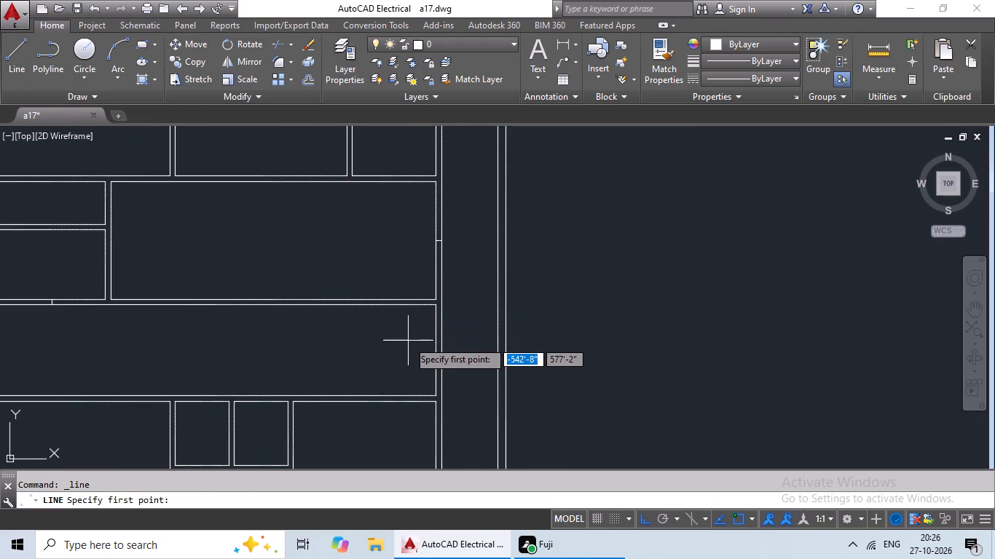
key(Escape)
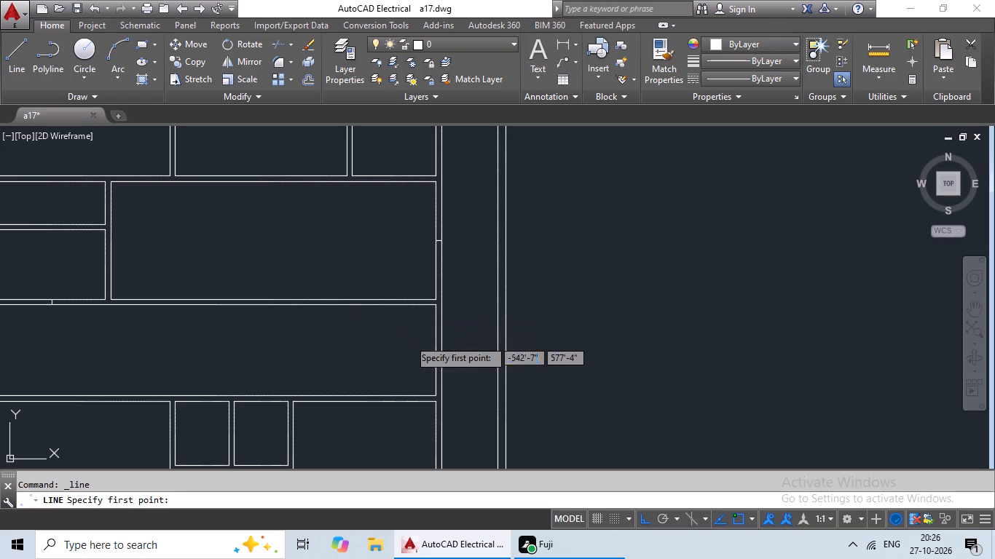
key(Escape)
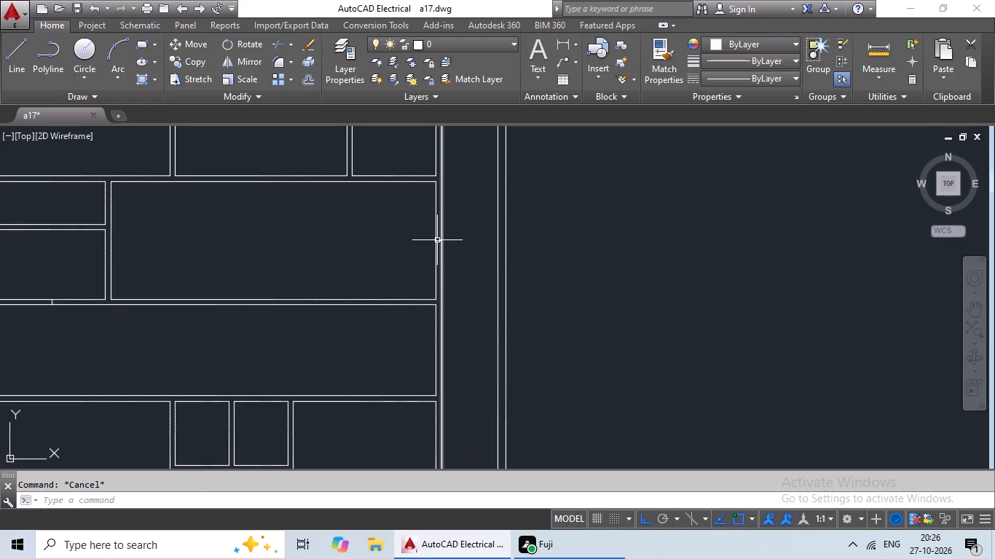
Erase the short line across the right wall of the fourth row's wide right room.
click(437, 239)
key(Delete)
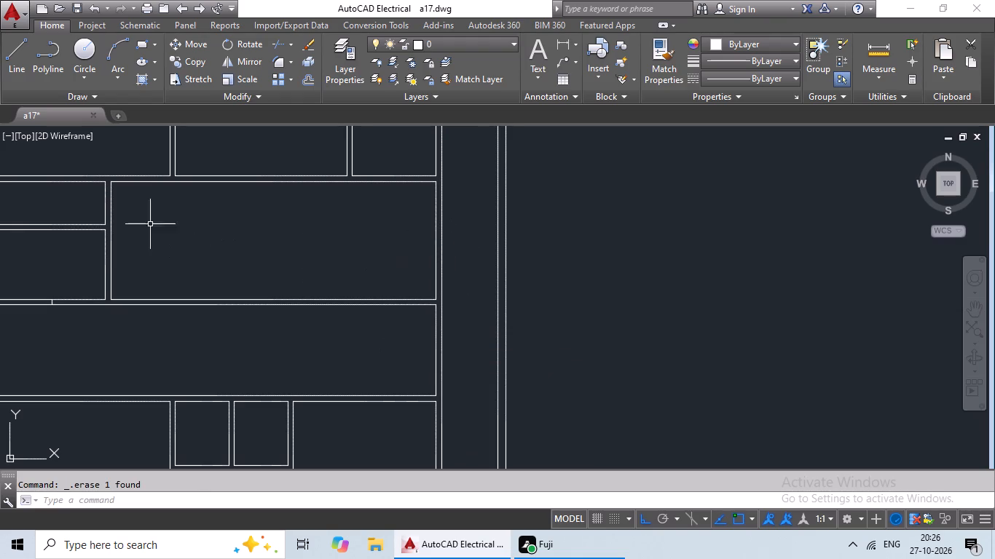
Draw a 6" line across the partition below the fourth row's wide right room, somewhat left of the room's centre.
click(11, 49)
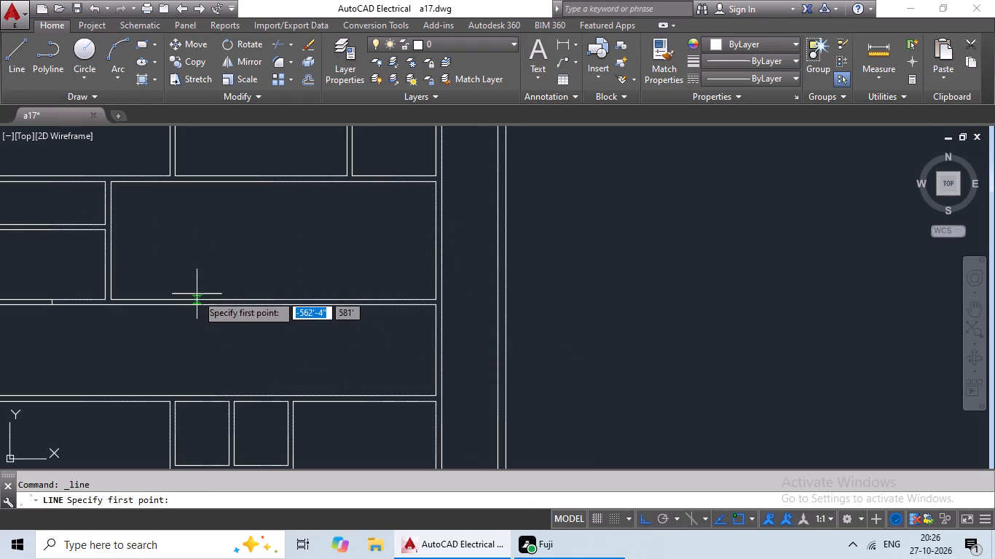
scroll(204, 296, up, 2)
click(216, 304)
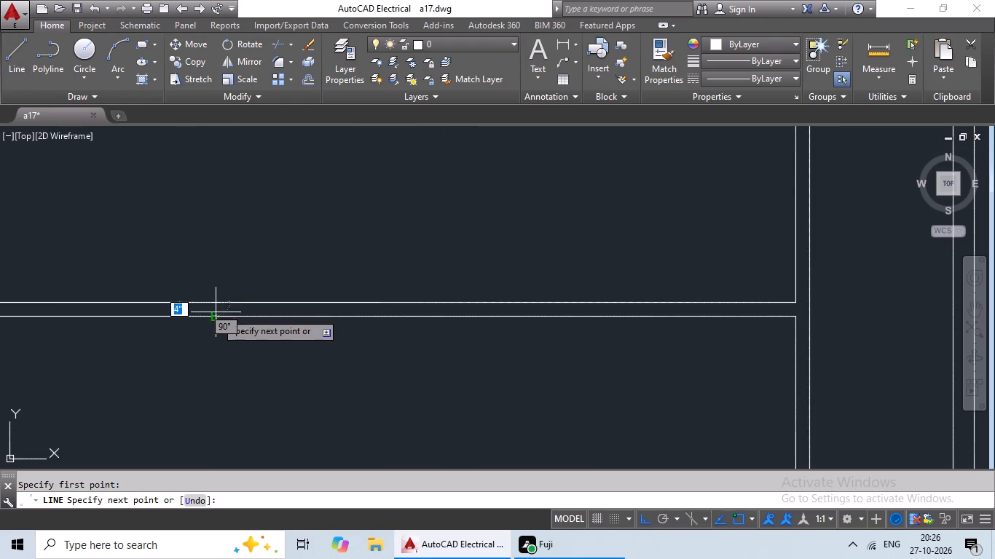
click(216, 316)
key(Escape)
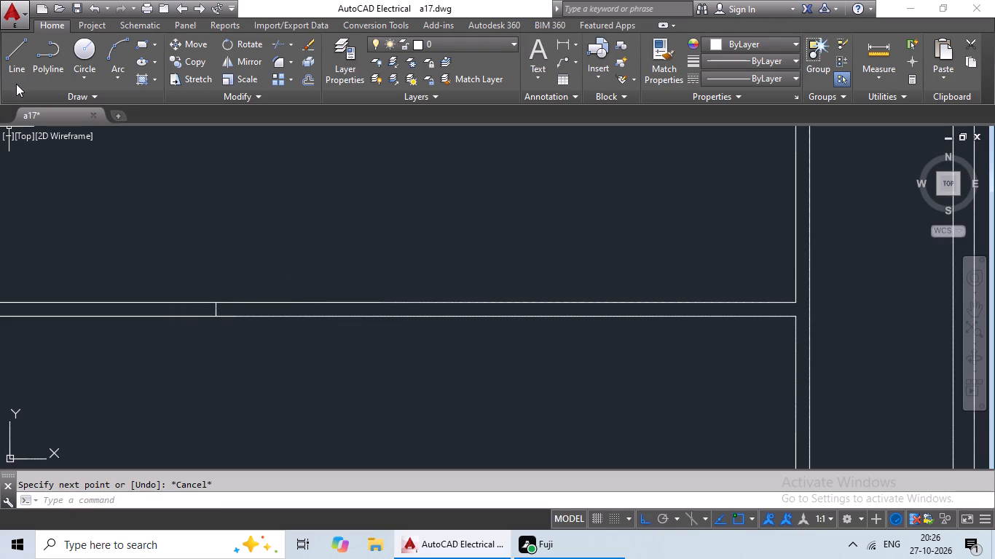
Draw a second 6" line across the partition below the fourth row's wide right room, slightly right of the room's centre.
click(17, 79)
scroll(248, 324, down, 1)
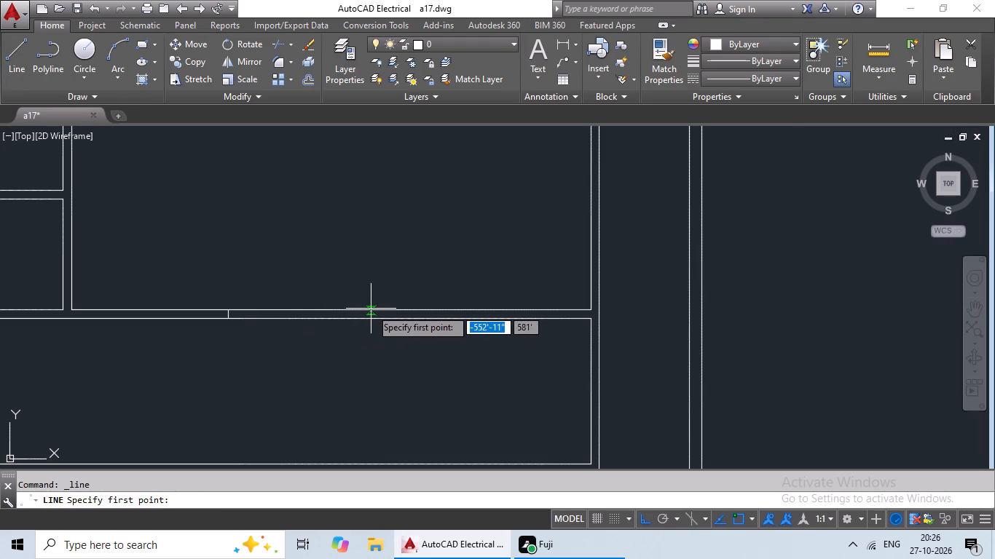
click(371, 309)
click(371, 317)
key(Escape)
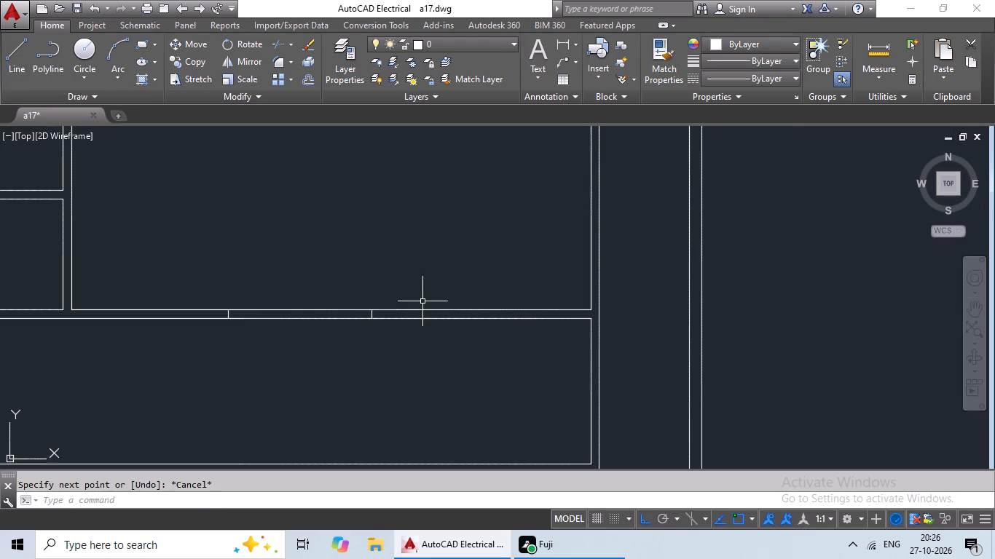
Draw a 6" line across the partition above the sixth row's left room, from the midpoint of the room's top edge.
drag(21, 62, 22, 69)
scroll(278, 294, down, 4)
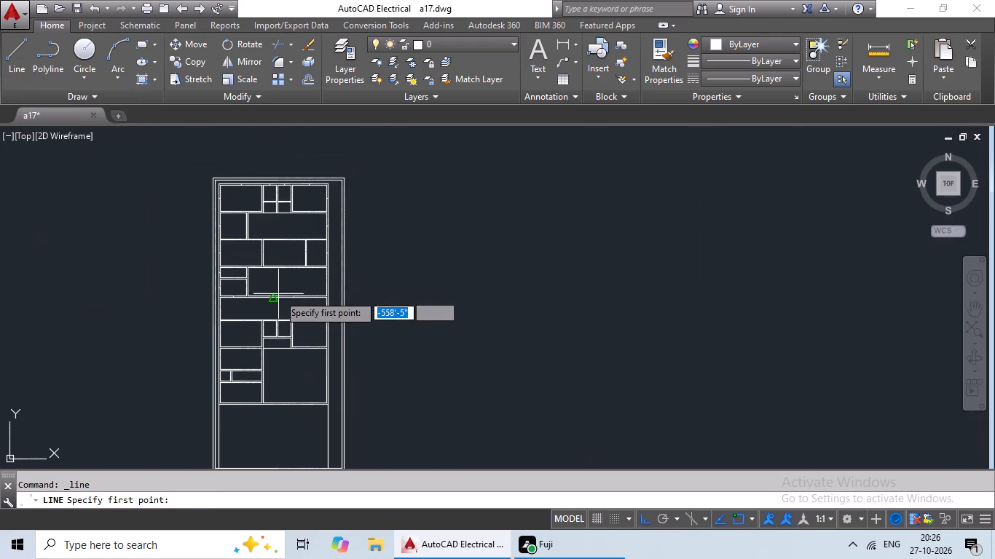
middle_drag(294, 317, 334, 291)
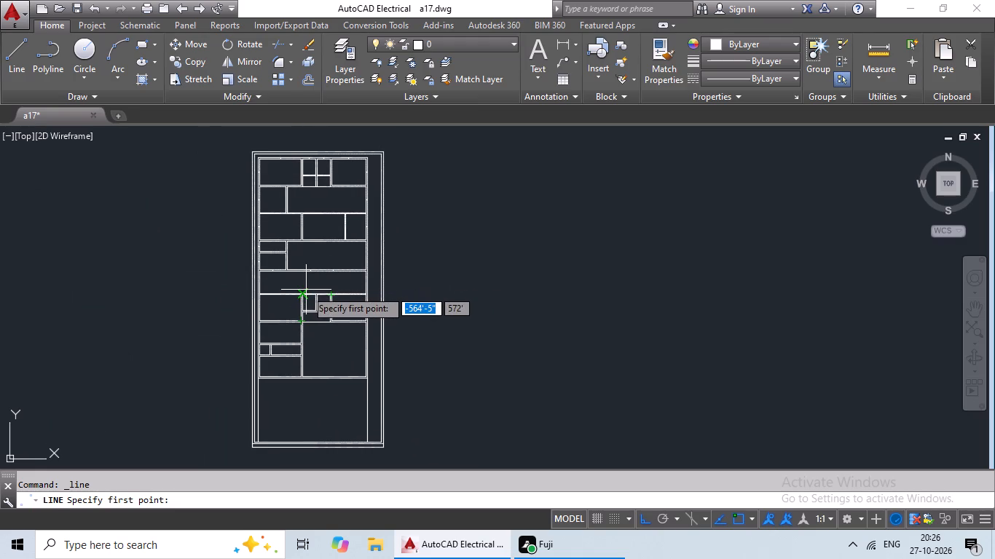
scroll(311, 288, up, 3)
middle_drag(302, 289, 337, 285)
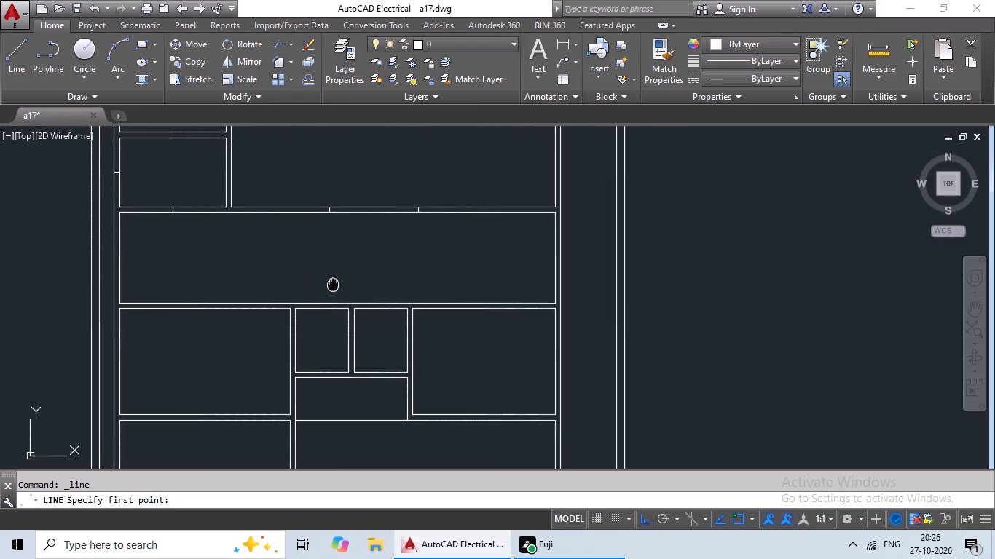
middle_drag(337, 285, 363, 285)
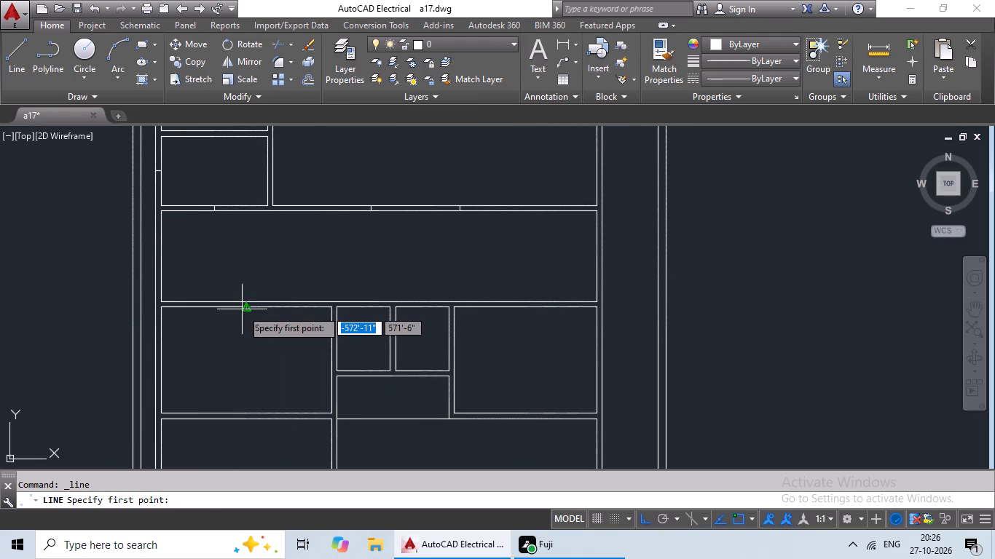
click(249, 308)
scroll(248, 297, up, 4)
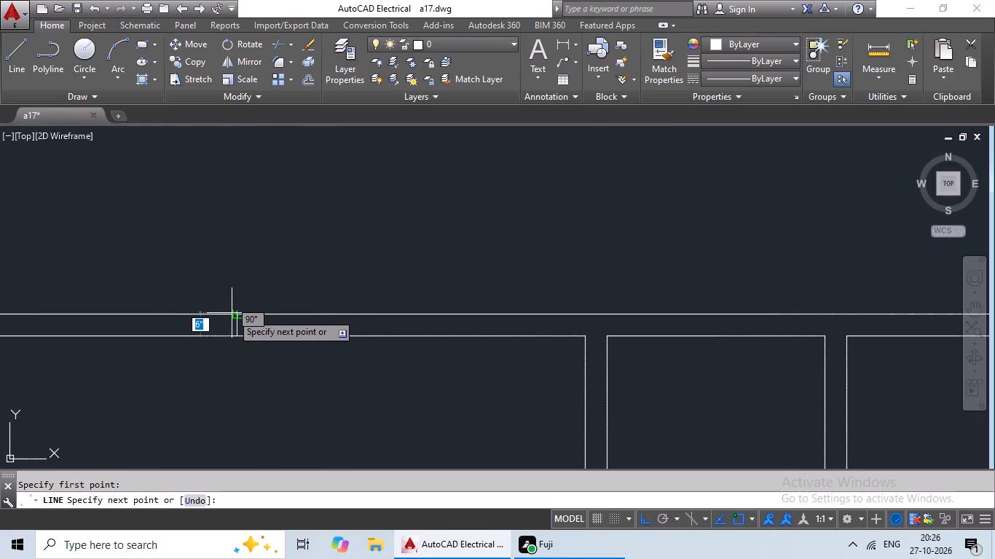
click(236, 314)
key(Escape)
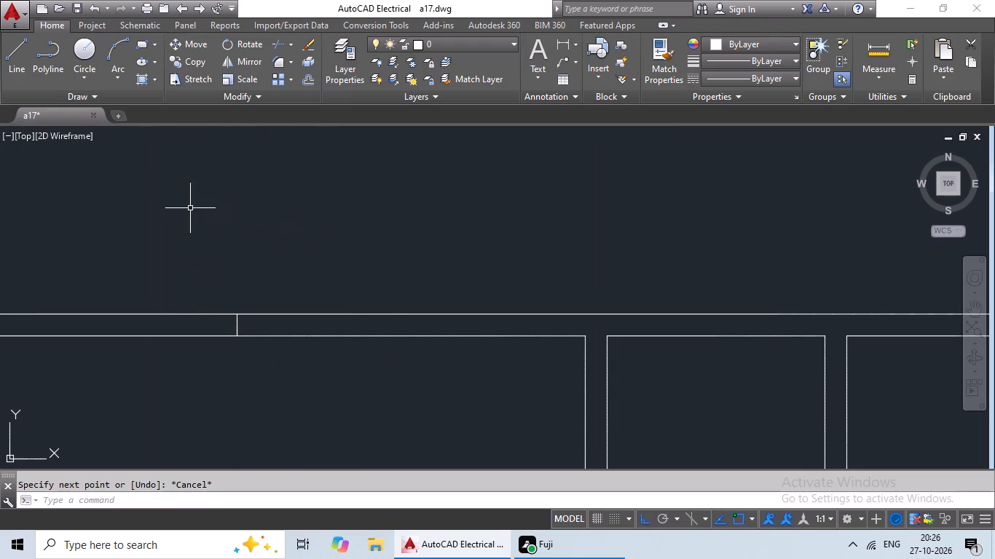
Draw a 6" line across the partition above the sixth row's first small room, from the midpoint of its top edge.
click(10, 51)
middle_drag(508, 264, 287, 204)
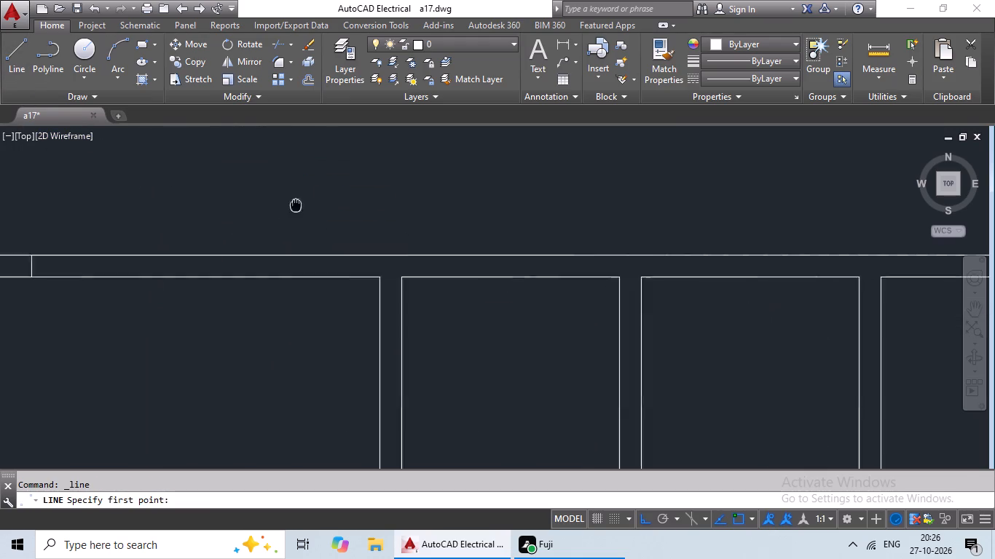
click(497, 276)
scroll(499, 254, up, 3)
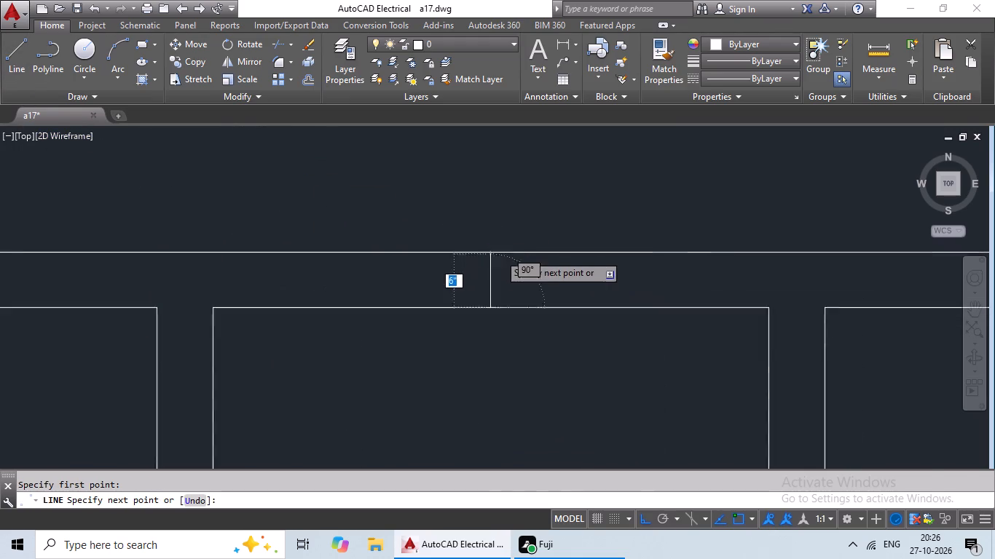
click(488, 250)
key(Escape)
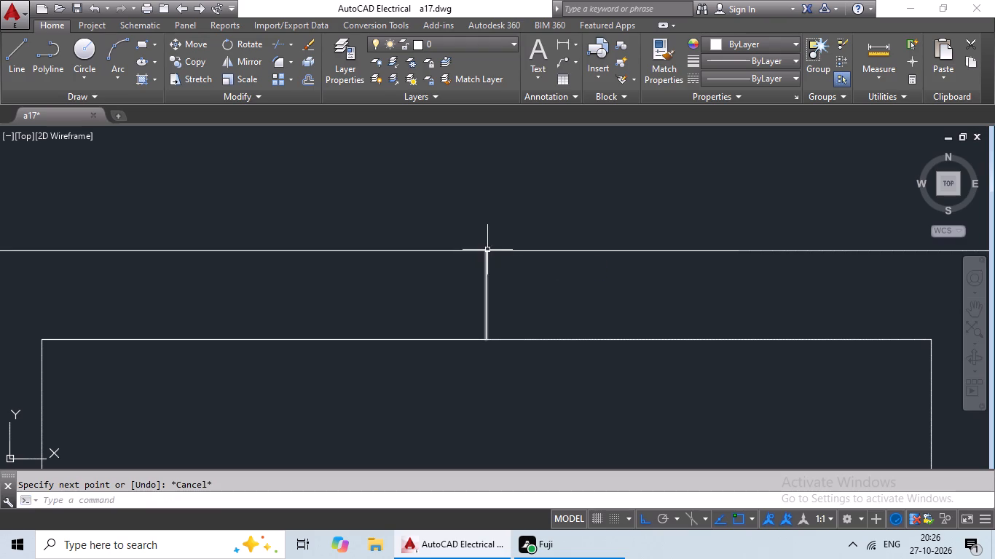
Draw a 6" line across the partition above the sixth row's second small room, from the midpoint of its top edge.
click(13, 50)
scroll(390, 223, down, 3)
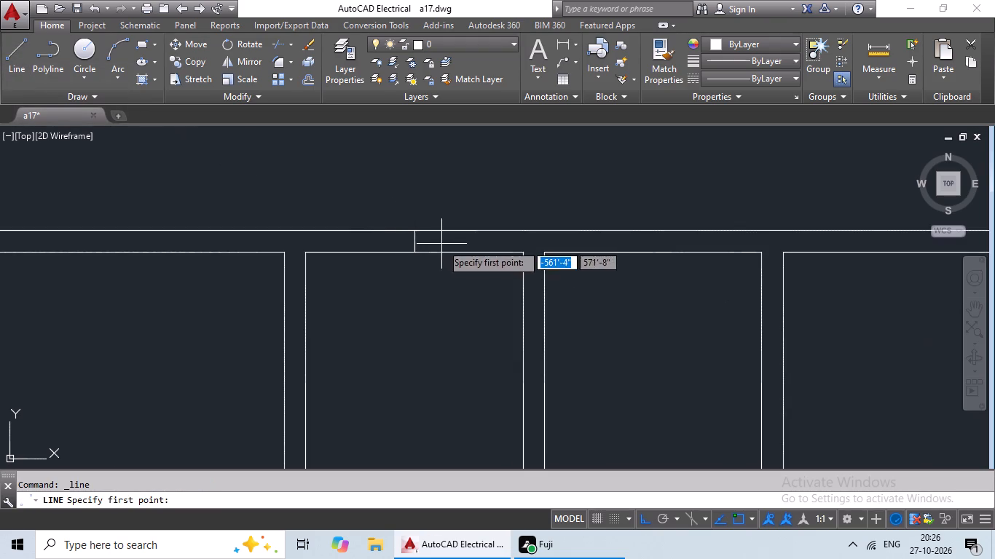
middle_drag(442, 244, 281, 238)
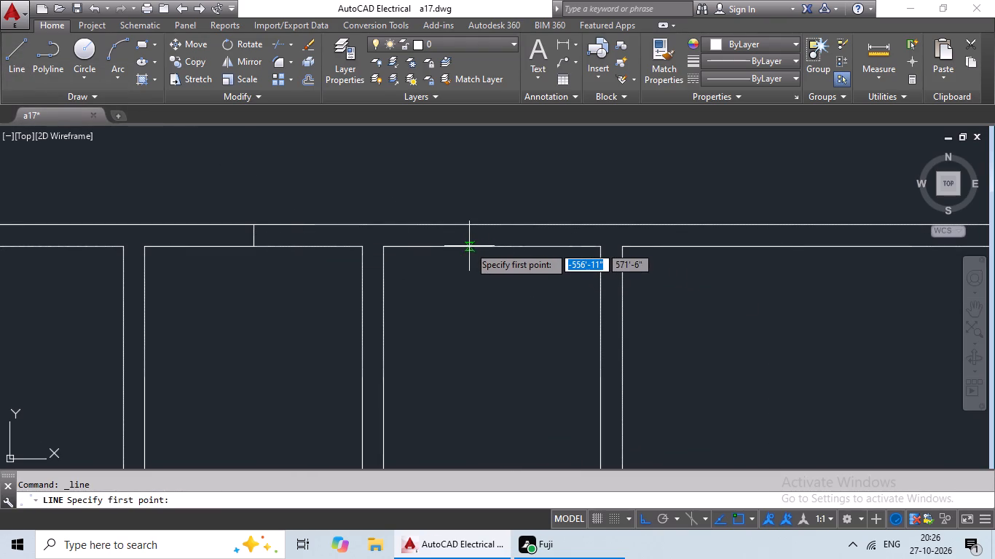
click(492, 245)
scroll(493, 244, up, 4)
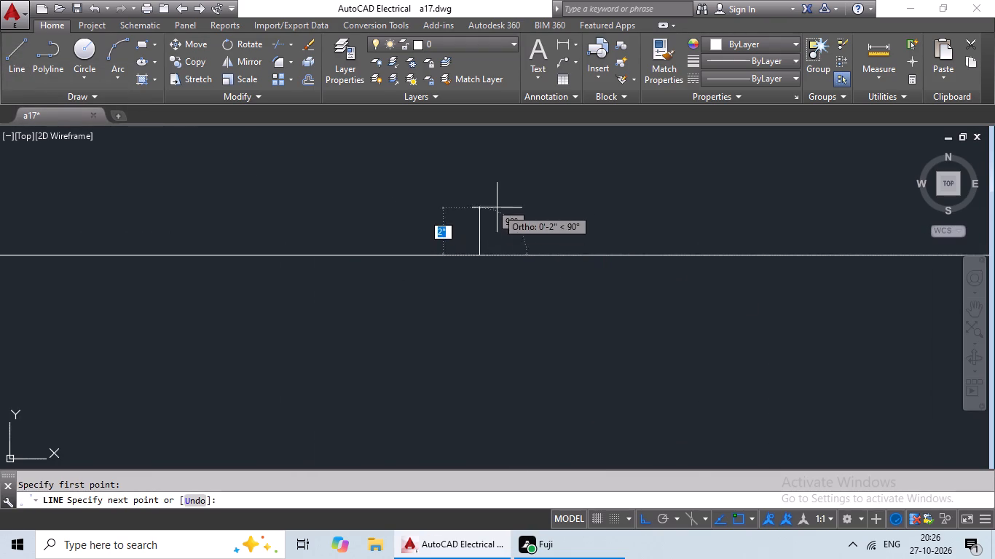
middle_drag(495, 216, 472, 329)
click(460, 228)
key(Escape)
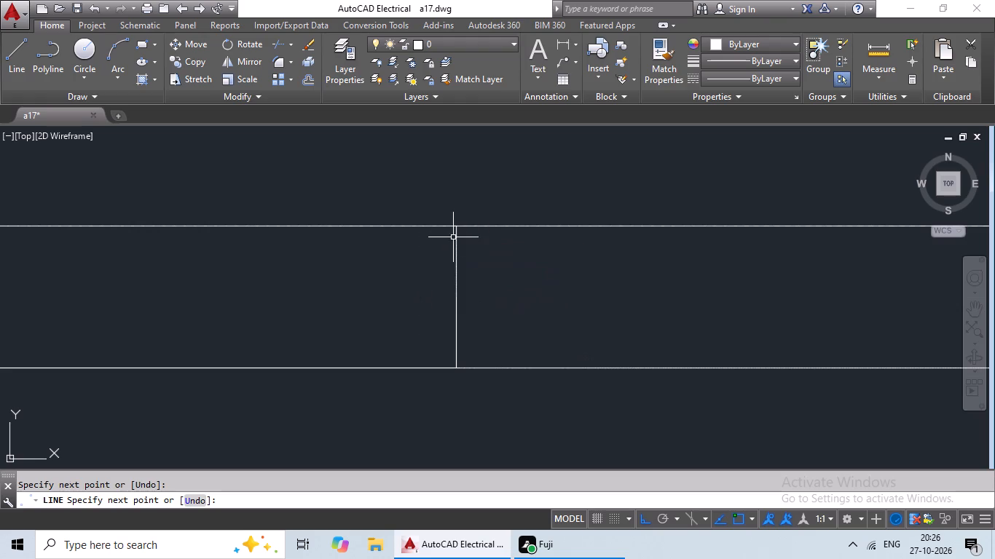
Draw a 6" line across the partition above the sixth row's right room, from the midpoint of its top edge.
click(23, 66)
scroll(353, 178, down, 3)
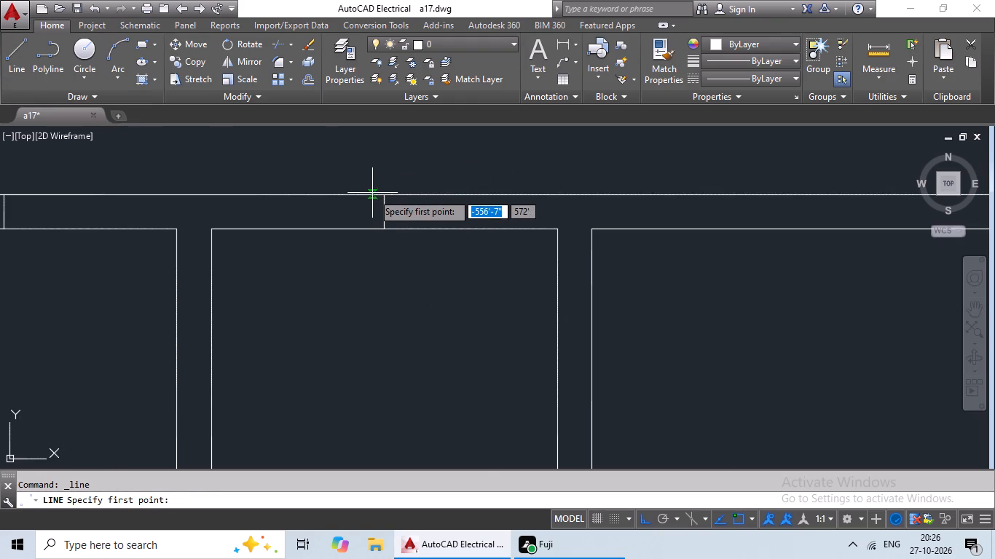
scroll(372, 193, down, 1)
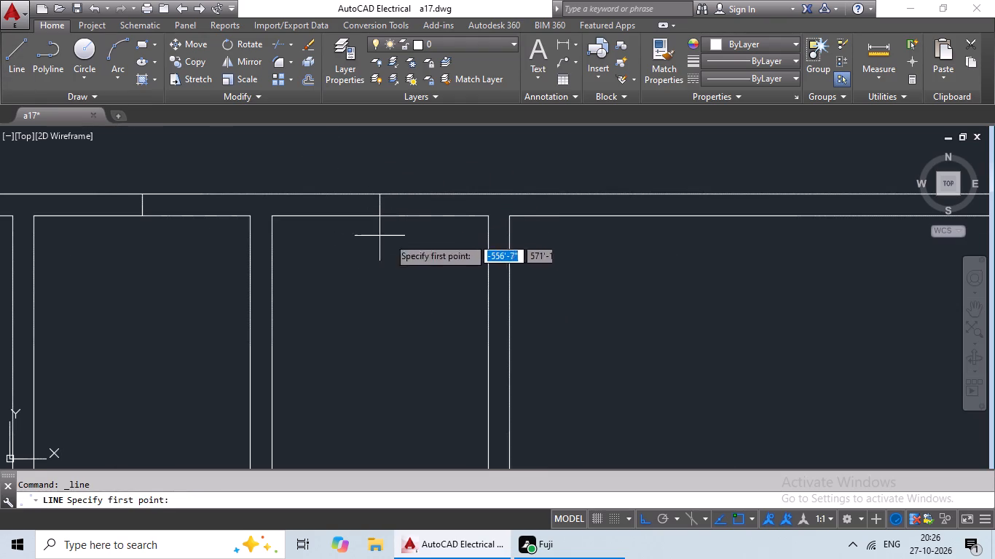
middle_drag(532, 265, 157, 269)
scroll(310, 269, down, 1)
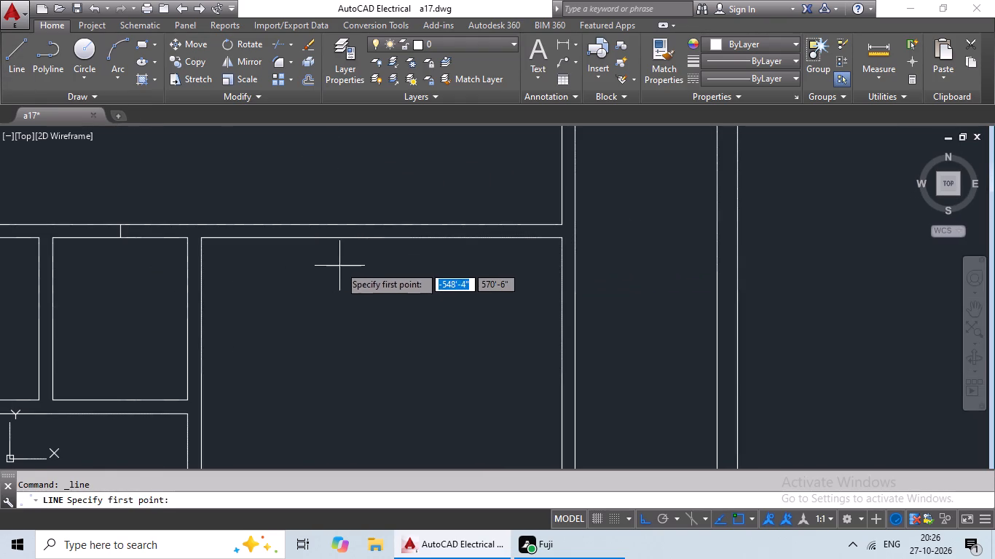
click(382, 236)
click(383, 226)
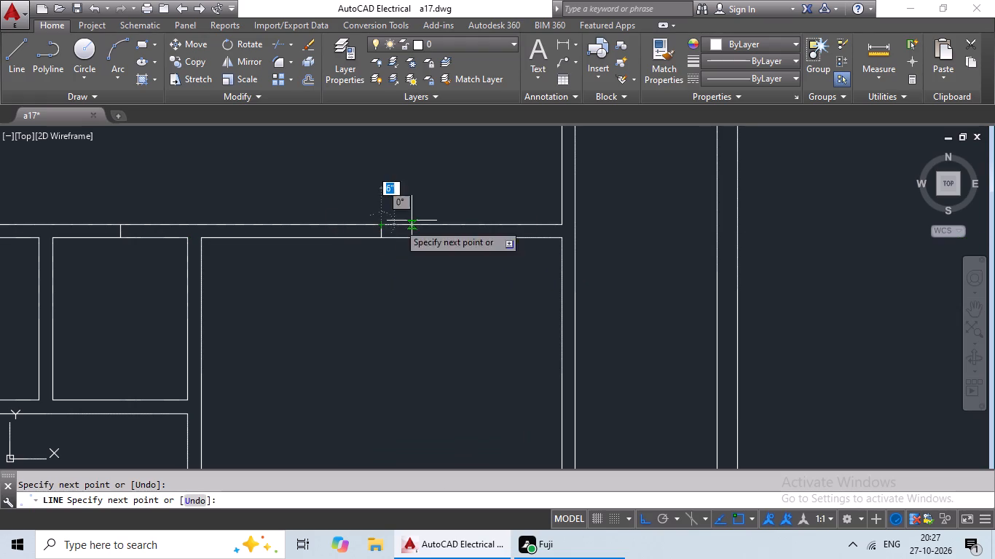
key(Escape)
key(Escape)
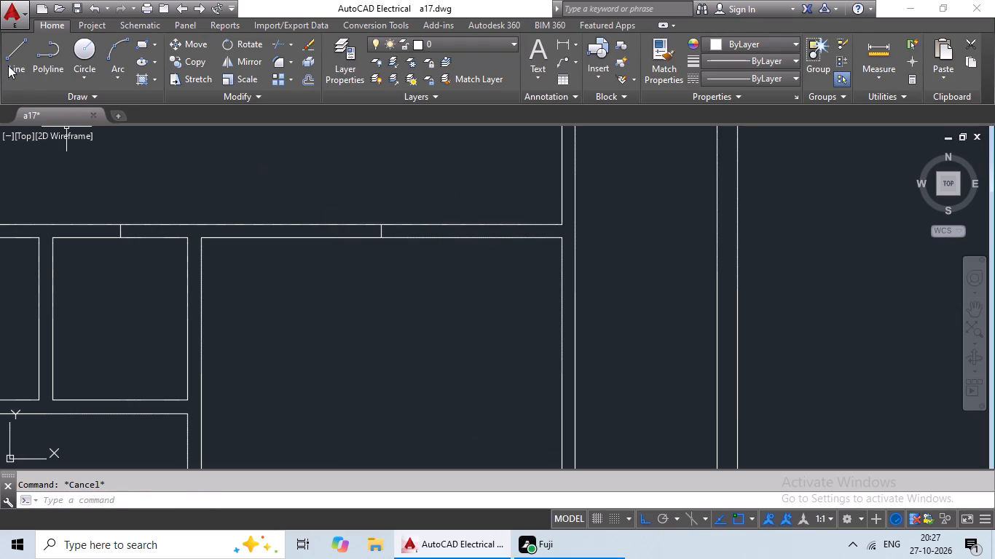
Draw a short line across the right wall of the sixth row's right room, from the midpoint of its inner wall line.
click(8, 66)
scroll(227, 242, down, 2)
middle_drag(259, 269, 270, 230)
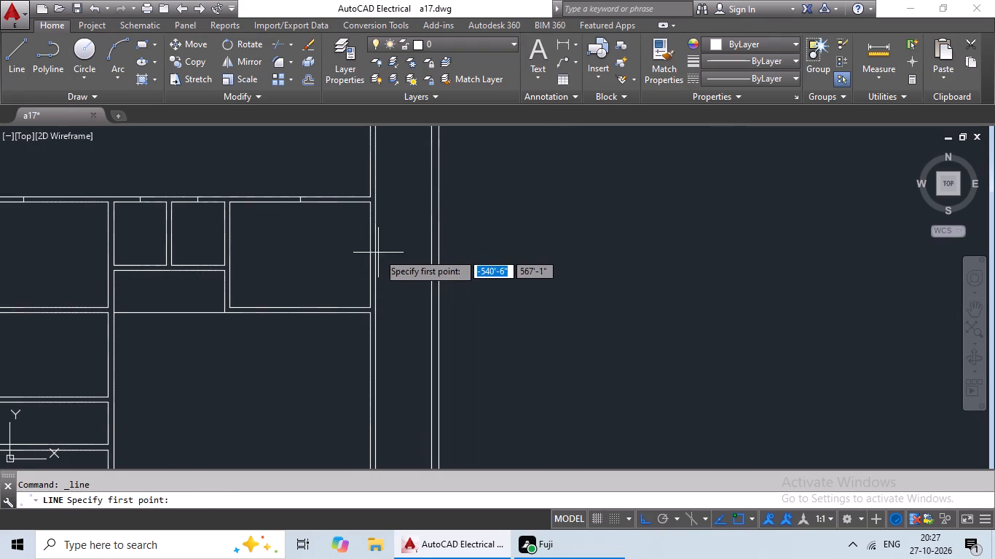
scroll(382, 255, up, 2)
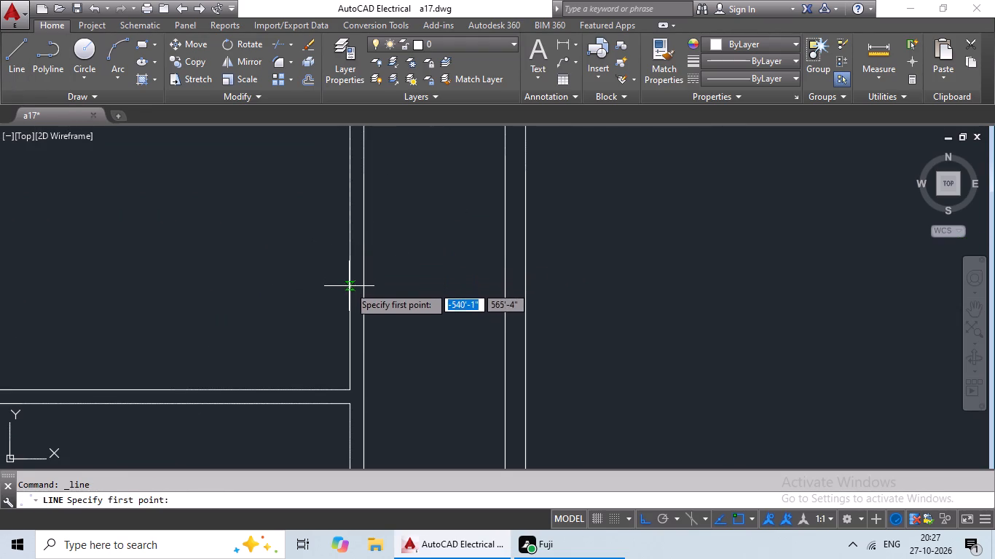
click(347, 255)
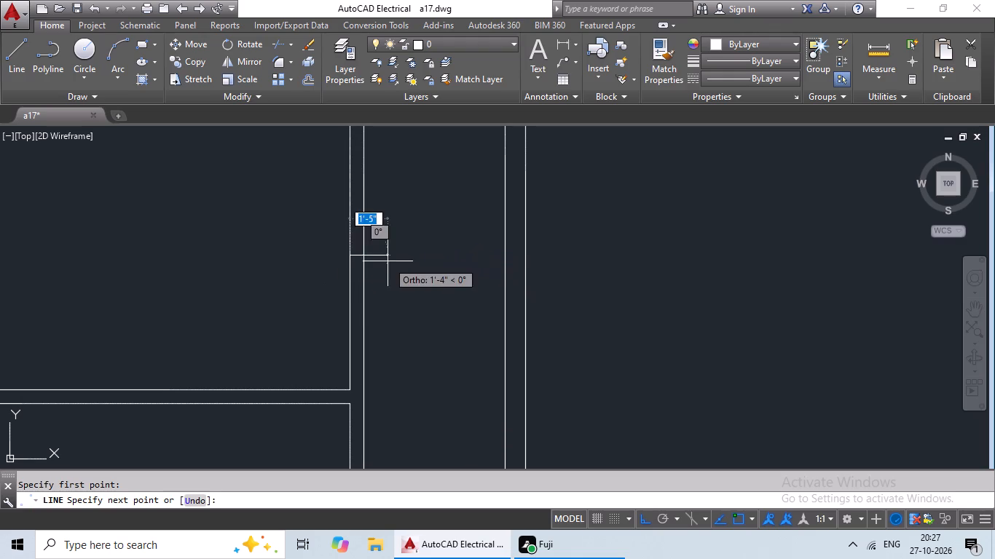
click(366, 258)
key(Escape)
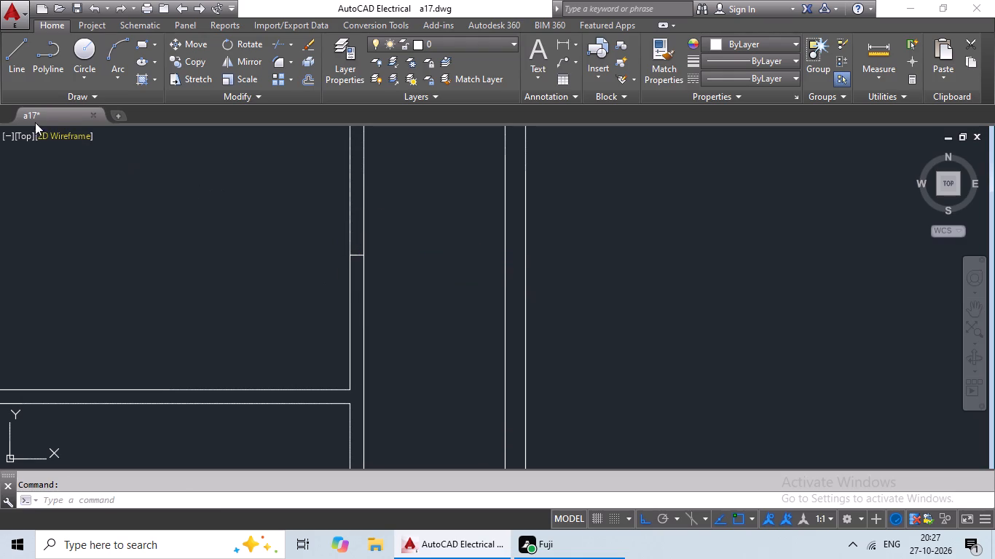
Draw a 6" line across the partition below the sixth row's right room, from the midpoint of the room's bottom edge.
click(8, 58)
scroll(332, 283, down, 2)
middle_drag(318, 294, 353, 293)
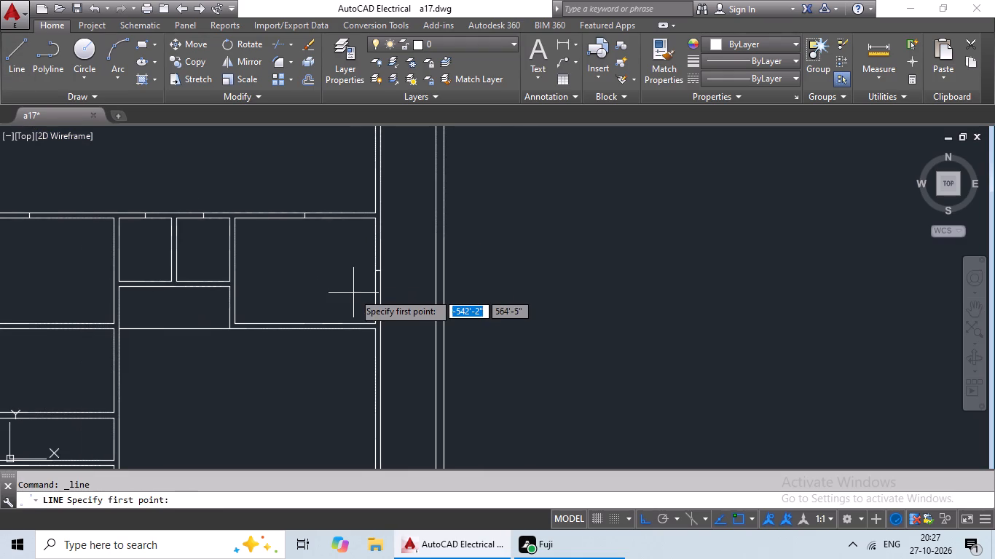
scroll(341, 301, down, 2)
middle_drag(339, 289, 334, 310)
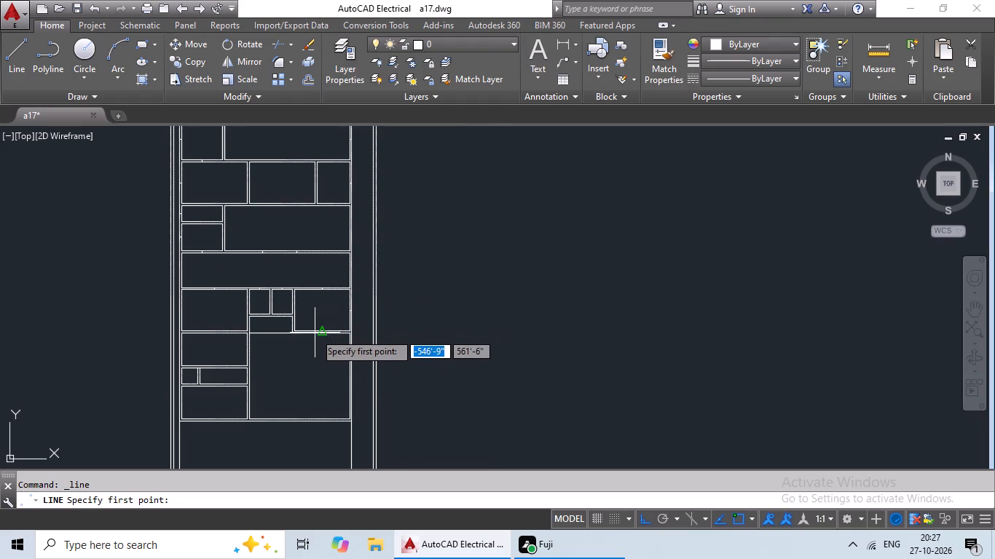
scroll(325, 325, up, 2)
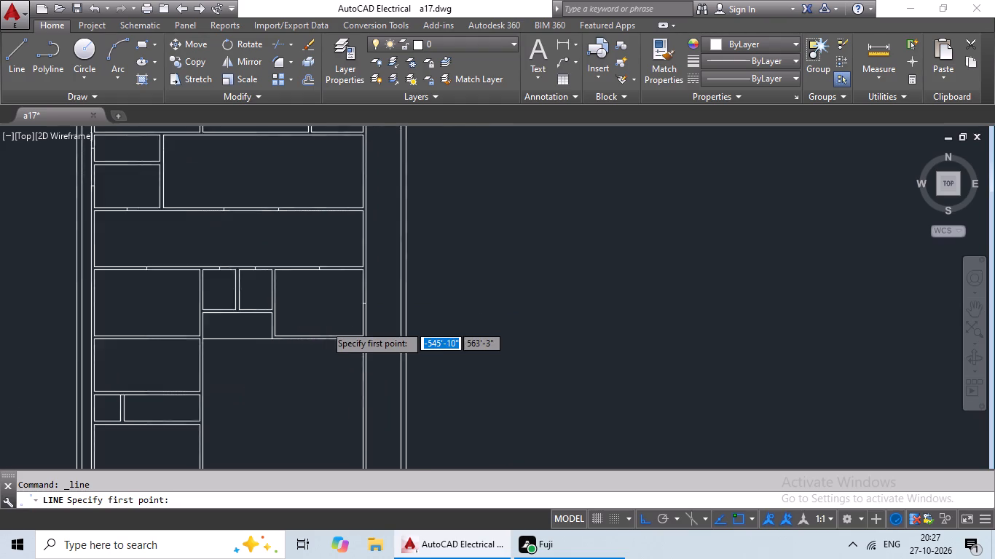
scroll(325, 325, up, 1)
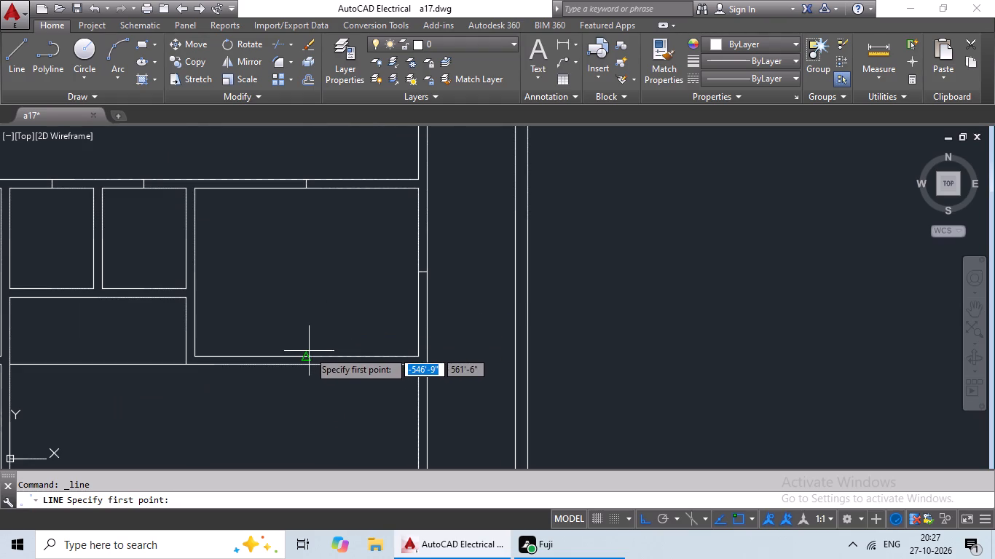
click(305, 356)
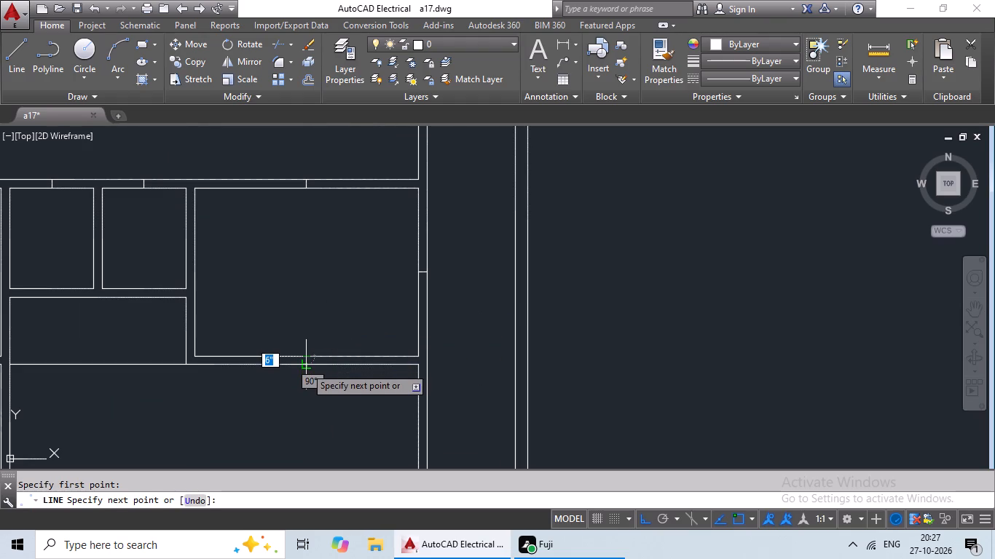
scroll(307, 366, up, 3)
click(306, 360)
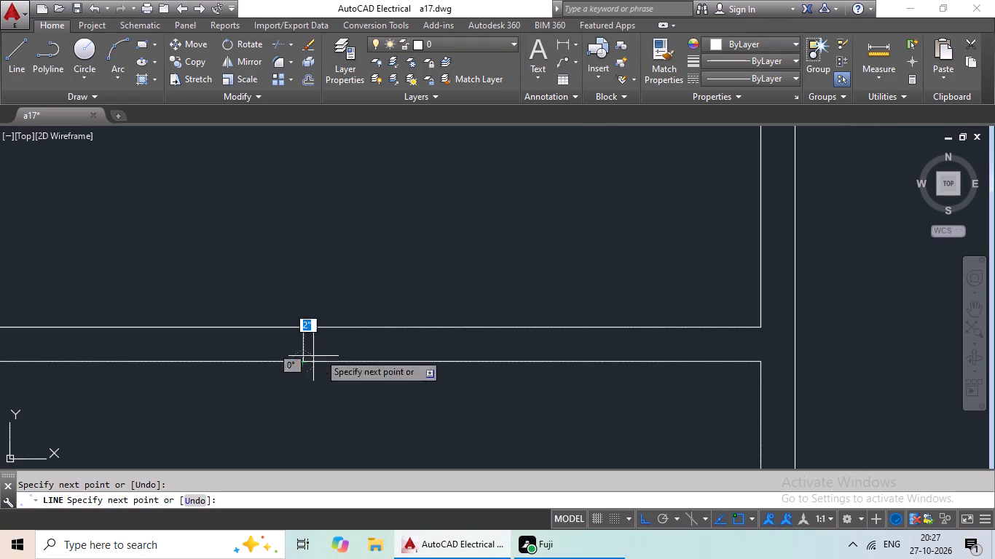
key(Escape)
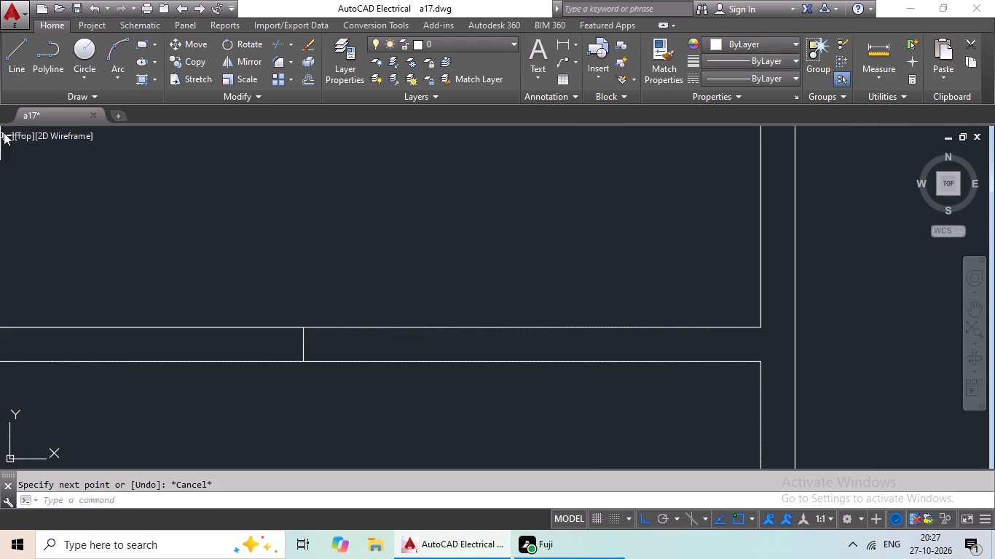
Draw a short line across the left wall of the sixth row's left room, from the midpoint of its inner wall line.
click(12, 74)
scroll(176, 162, down, 3)
middle_drag(202, 185, 315, 230)
scroll(313, 247, down, 1)
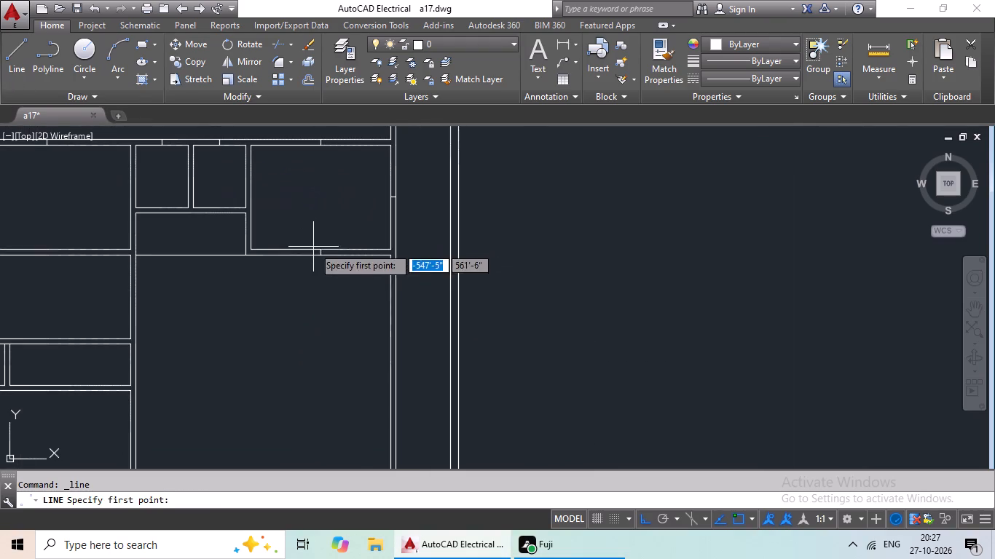
middle_drag(287, 295, 379, 254)
scroll(378, 254, down, 2)
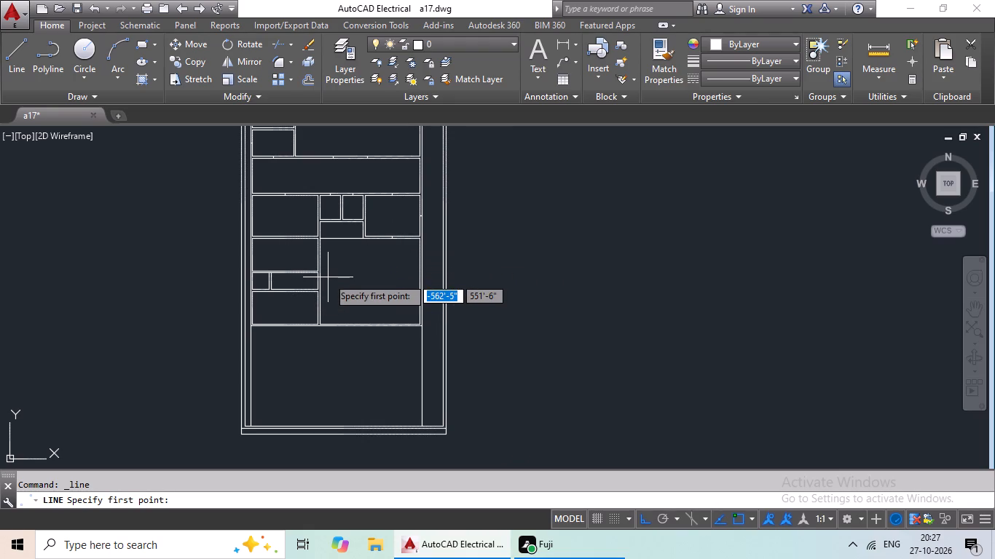
scroll(252, 214, up, 1)
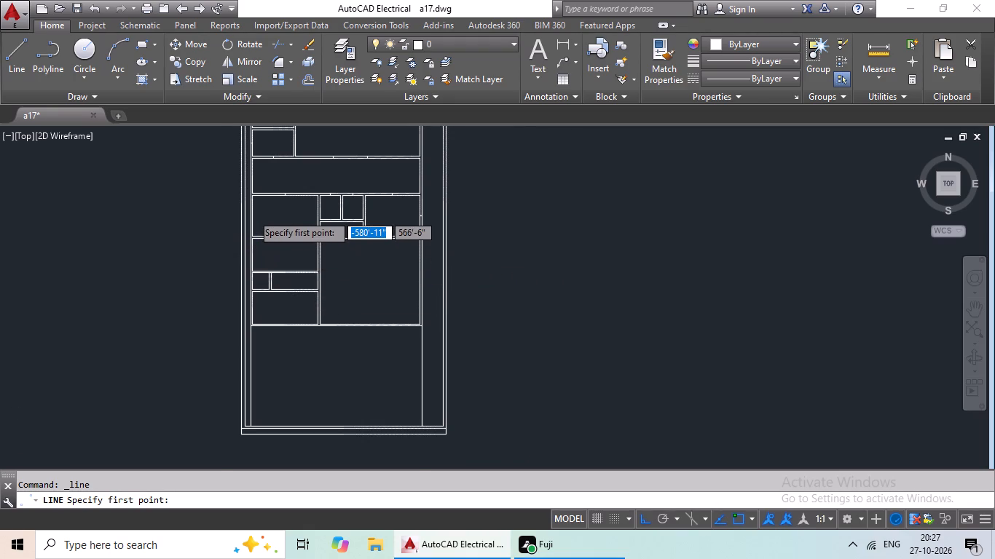
scroll(252, 214, up, 1)
click(249, 218)
scroll(240, 223, up, 3)
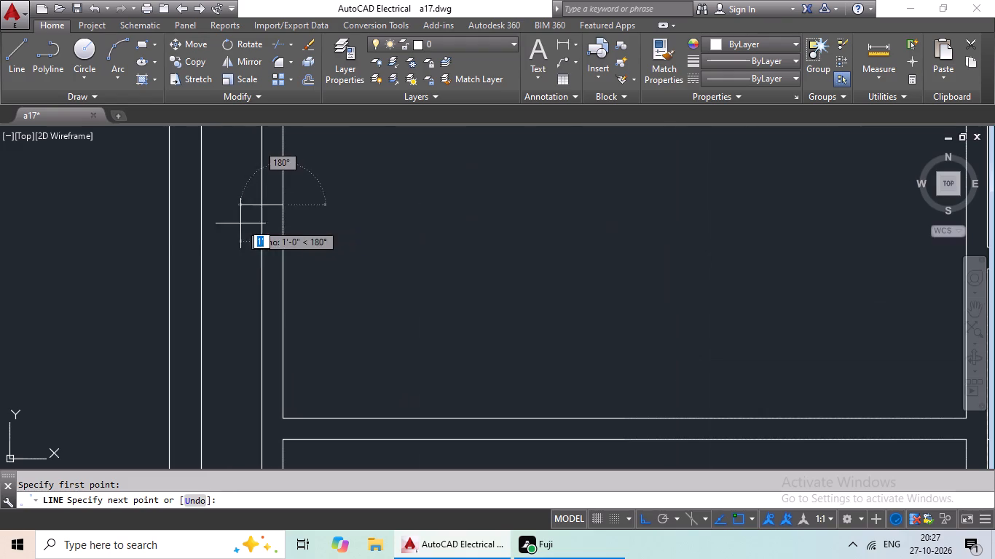
click(259, 202)
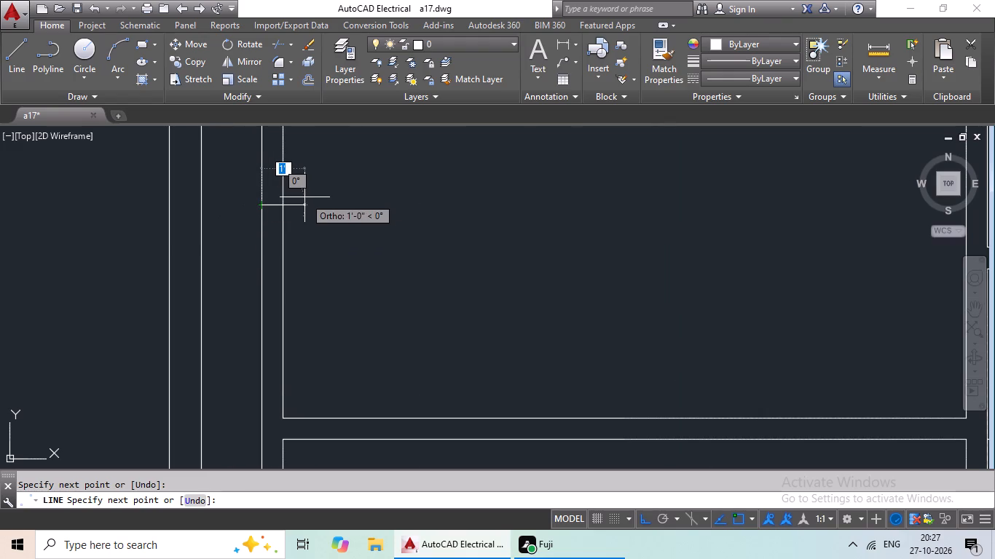
key(Escape)
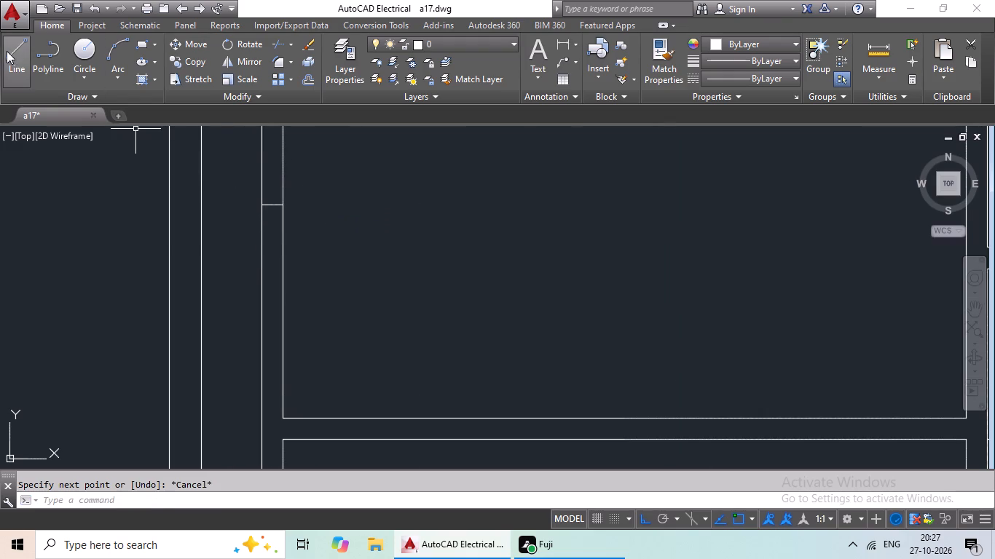
Draw a short line across the left wall of the room directly below, from the midpoint of its inner wall line.
click(7, 51)
scroll(372, 269, down, 1)
middle_drag(374, 265, 388, 202)
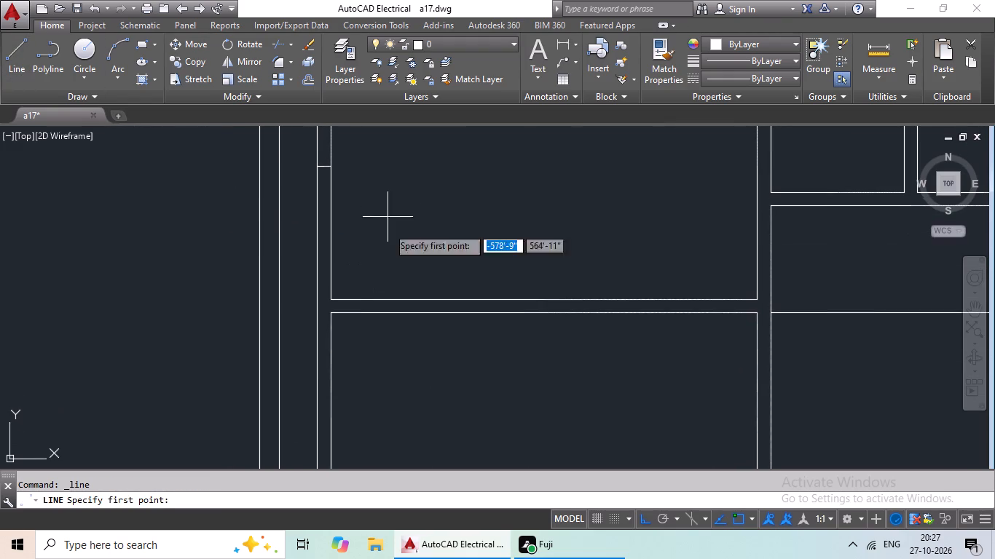
scroll(341, 351, down, 2)
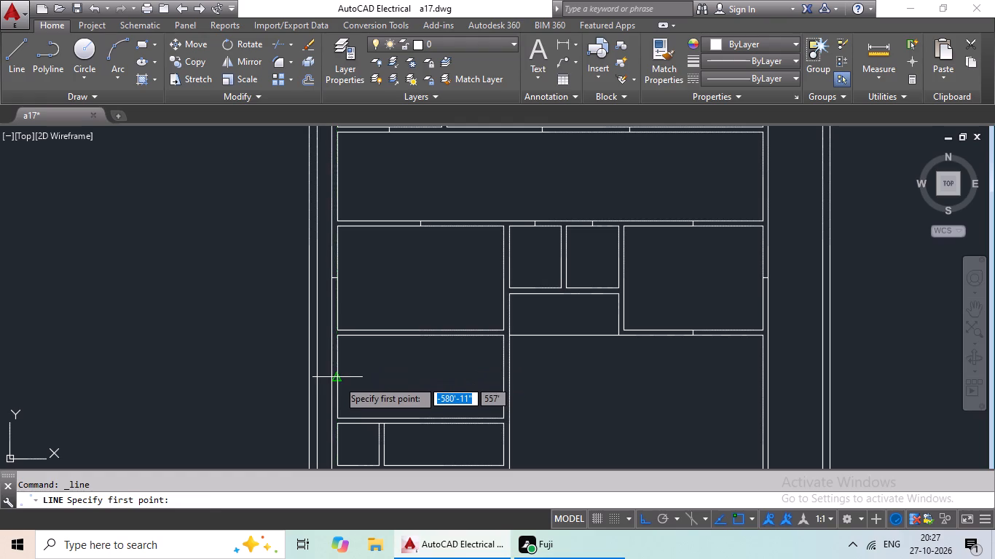
click(338, 379)
scroll(331, 379, up, 4)
click(329, 378)
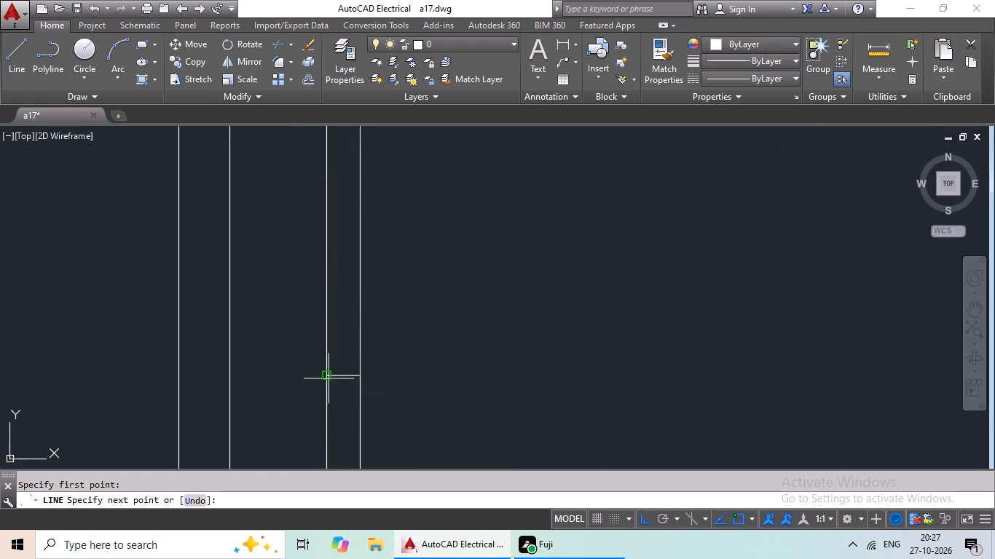
key(Escape)
Draw a short line across the left wall of the small room beneath that one, from the midpoint of its inner wall line.
click(13, 71)
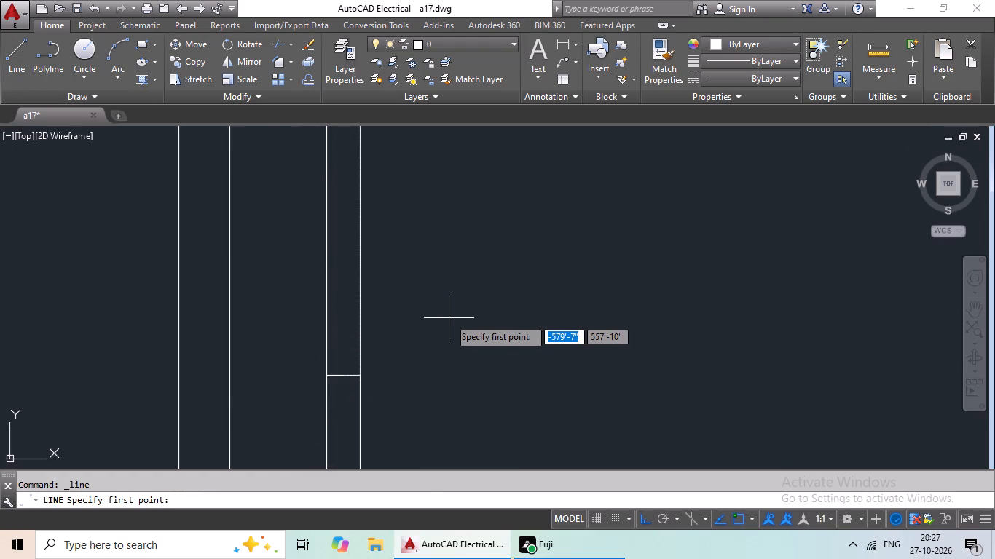
scroll(453, 316, down, 1)
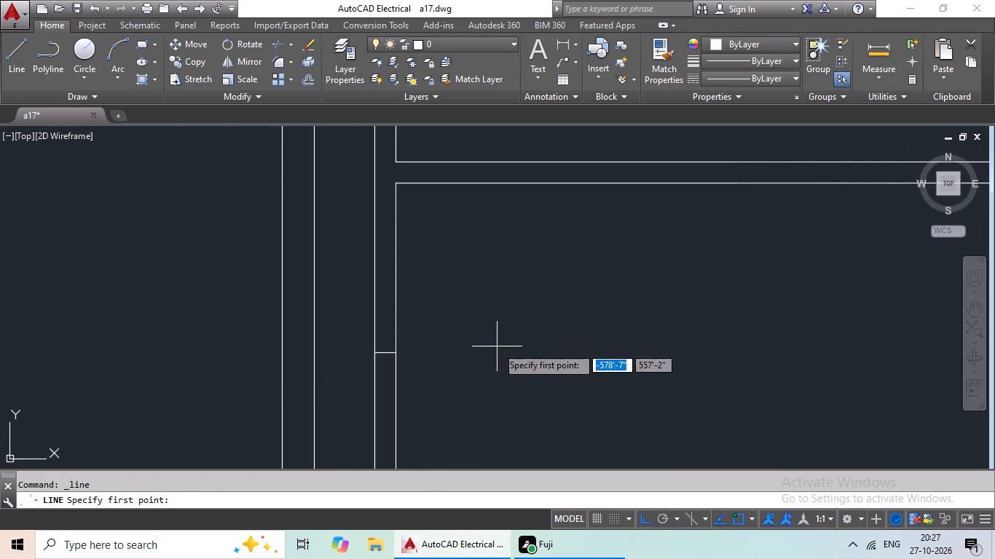
middle_drag(497, 346, 524, 206)
scroll(509, 245, down, 2)
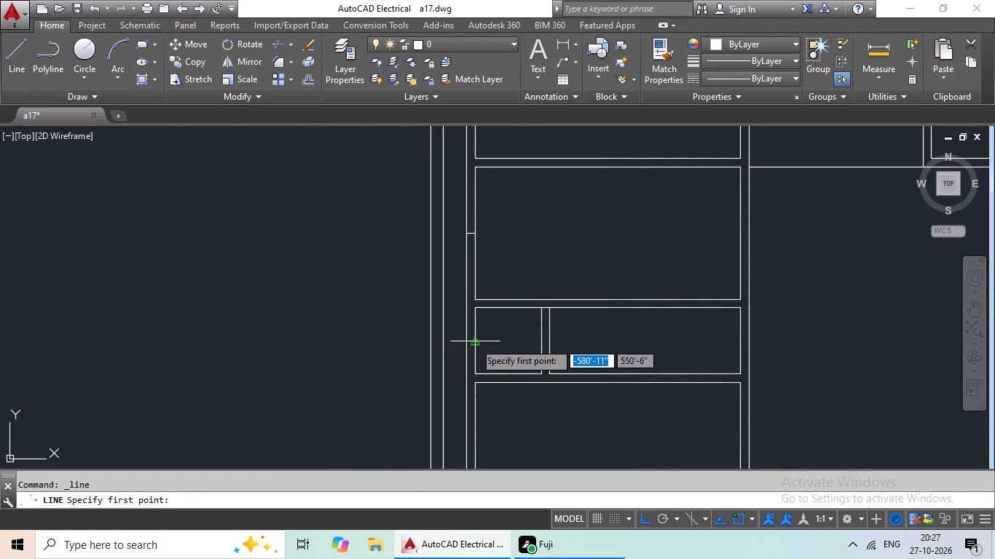
click(474, 341)
click(468, 341)
key(Escape)
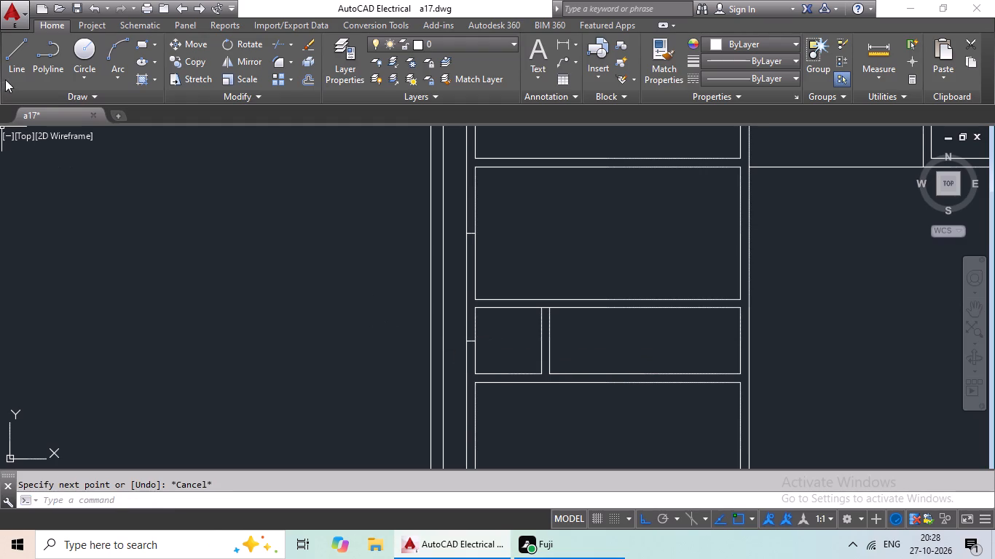
Draw a 6" line across the wall below the bottom-left room, from the midpoint of the room's bottom edge.
click(7, 72)
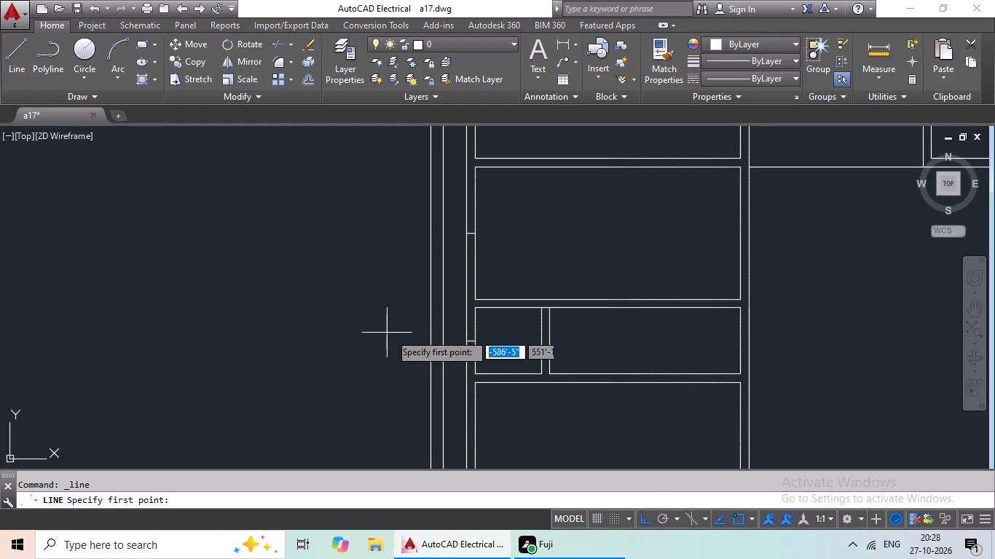
middle_drag(482, 388, 492, 328)
scroll(492, 376, down, 1)
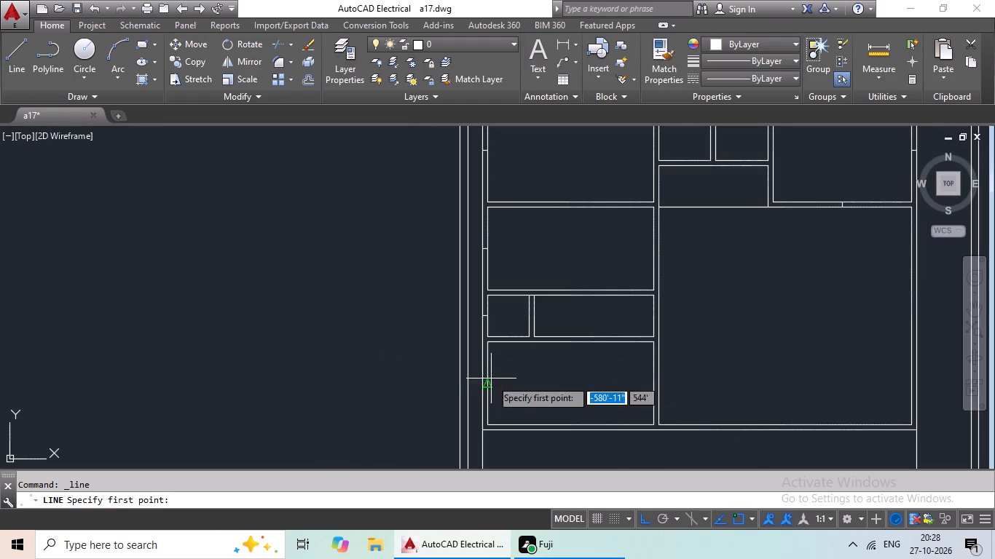
middle_drag(532, 413, 529, 330)
scroll(521, 405, up, 1)
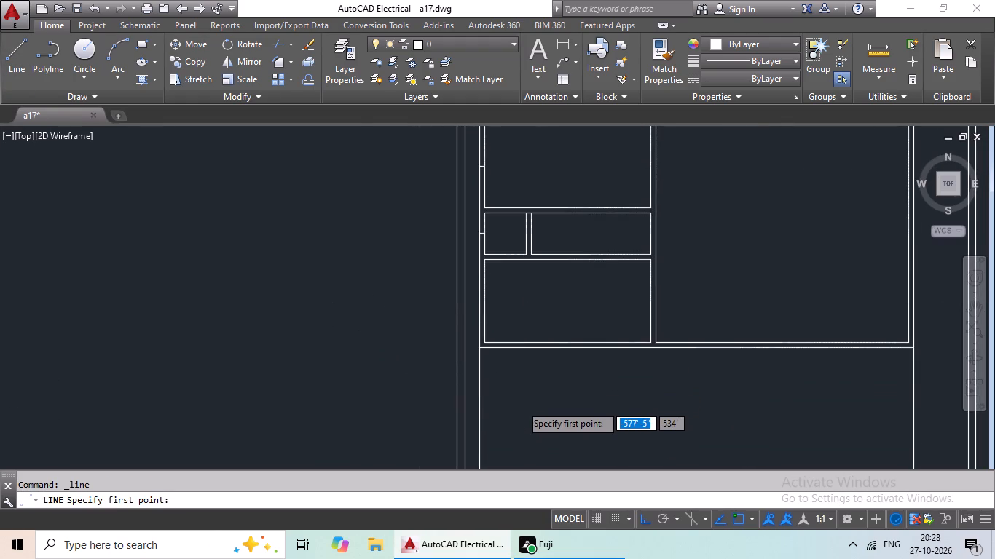
scroll(521, 405, up, 1)
scroll(514, 344, down, 3)
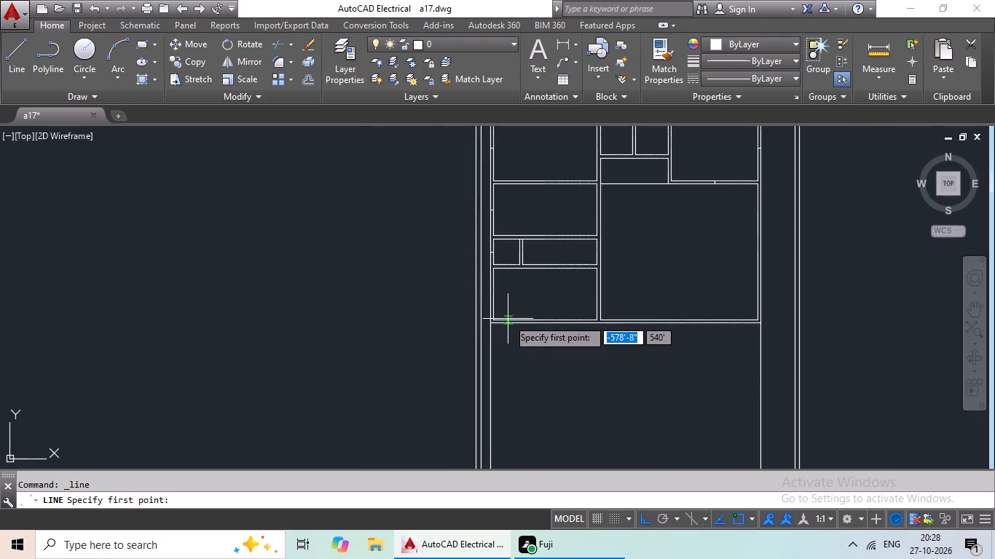
scroll(547, 322, up, 2)
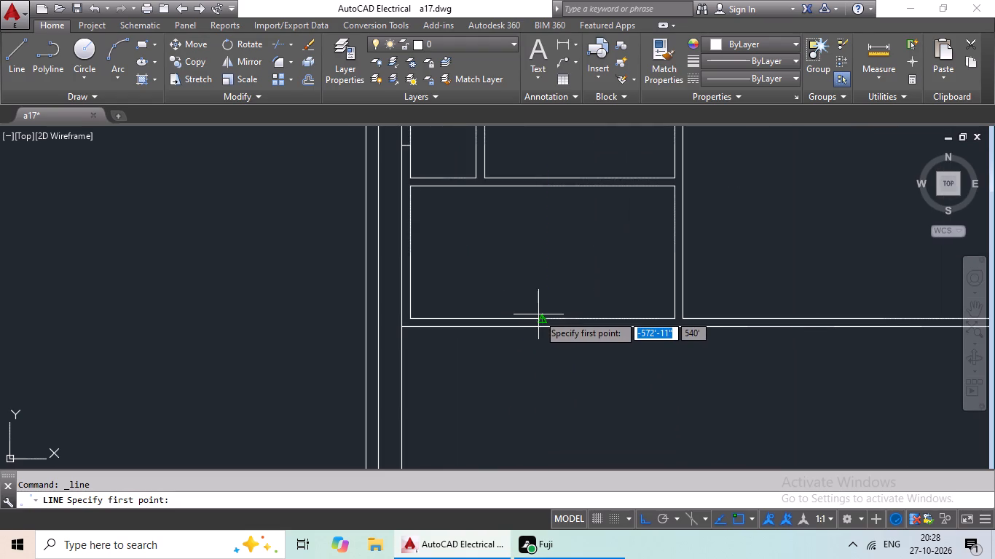
click(540, 320)
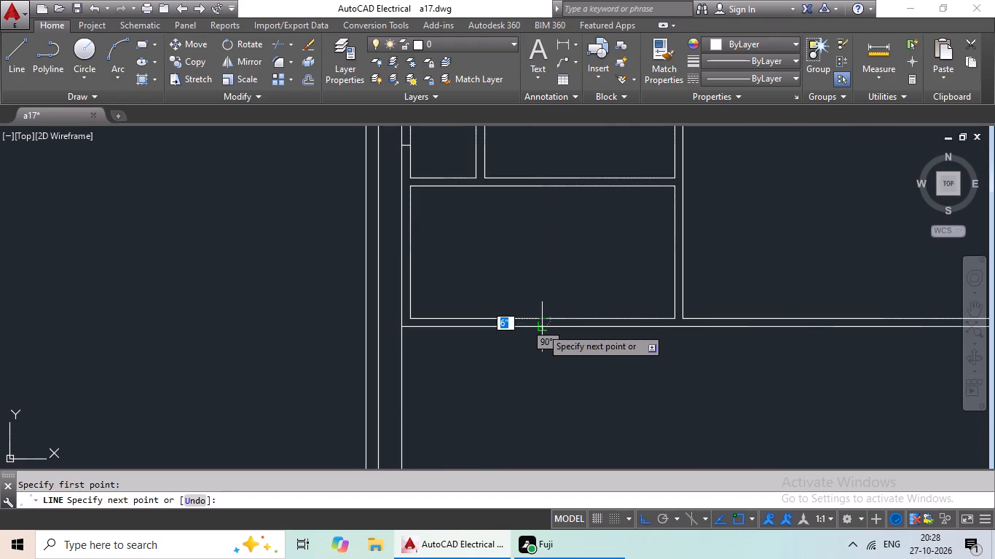
click(541, 328)
key(Escape)
Draw a short line across the wall below the large bottom-right room, about one third along its bottom edge from the left.
scroll(598, 278, down, 1)
middle_drag(593, 278, 390, 360)
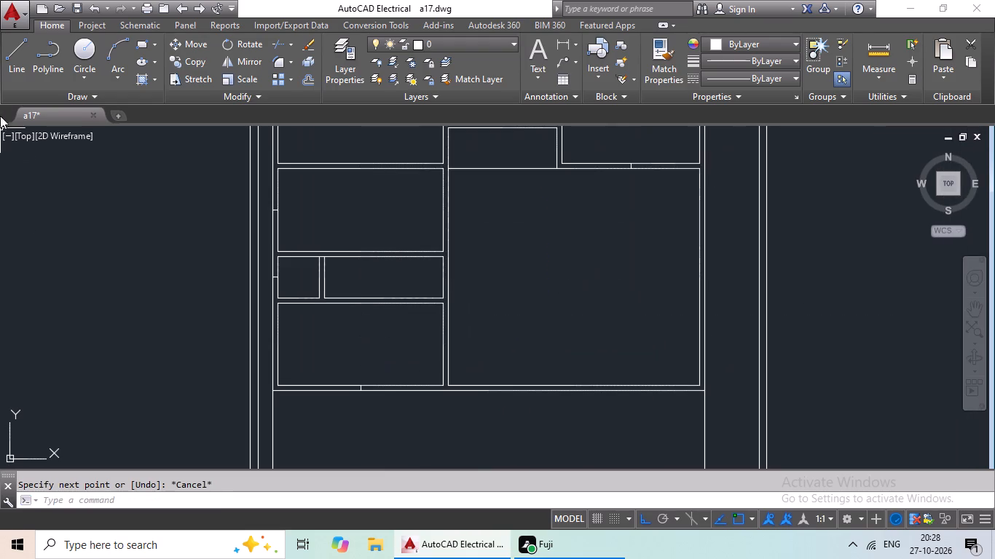
click(28, 82)
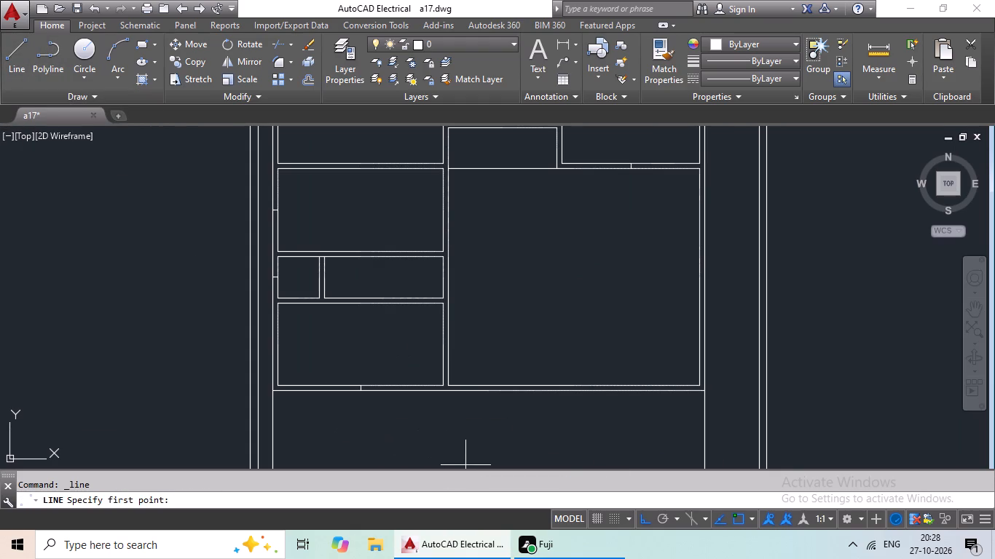
middle_drag(569, 427, 502, 398)
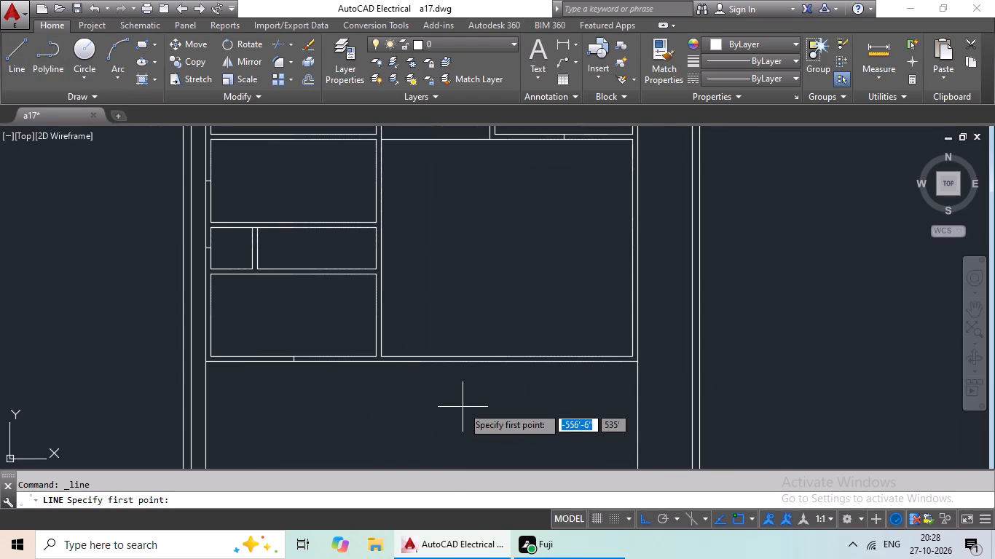
scroll(471, 389, up, 2)
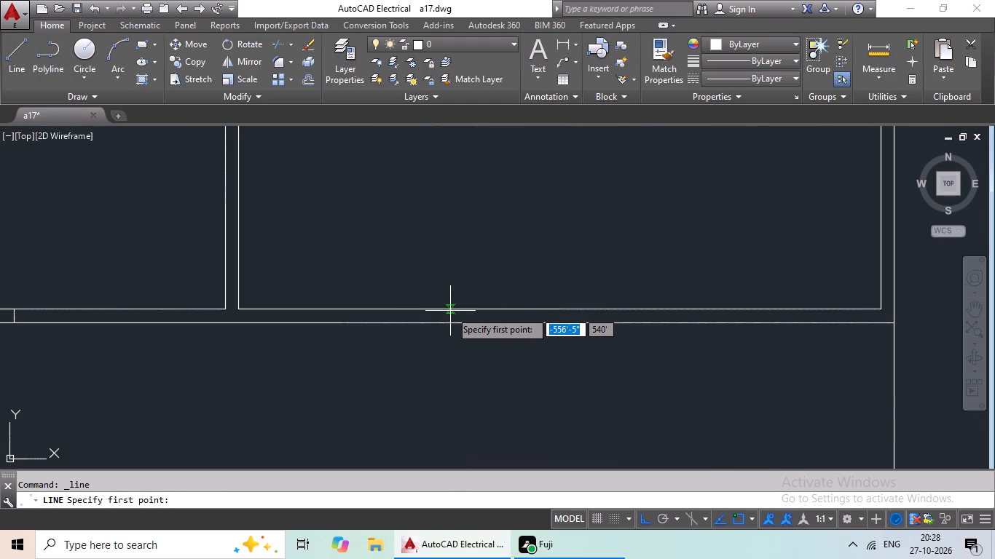
click(452, 309)
click(452, 322)
key(Escape)
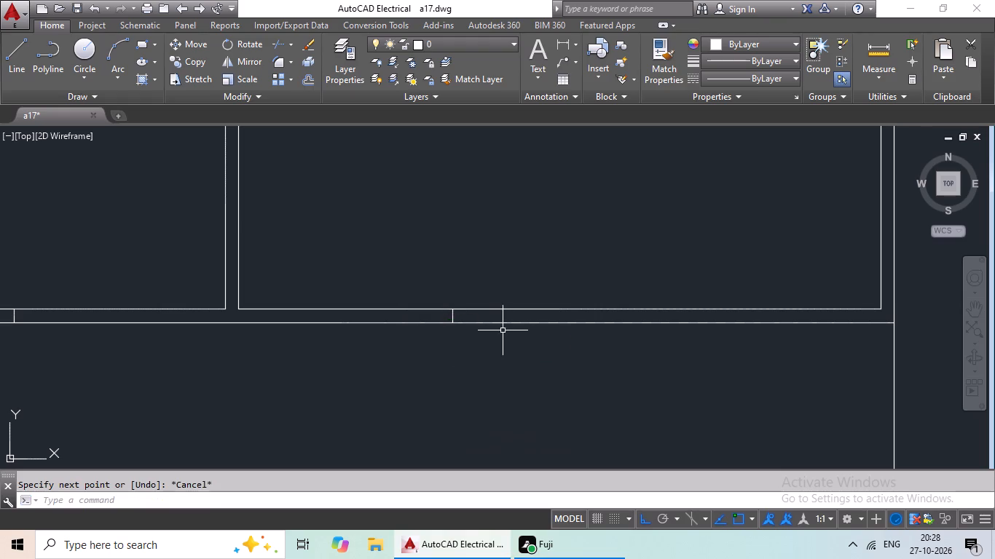
Draw a second short line across the wall below the large room, about 9' to the right of the first.
click(23, 42)
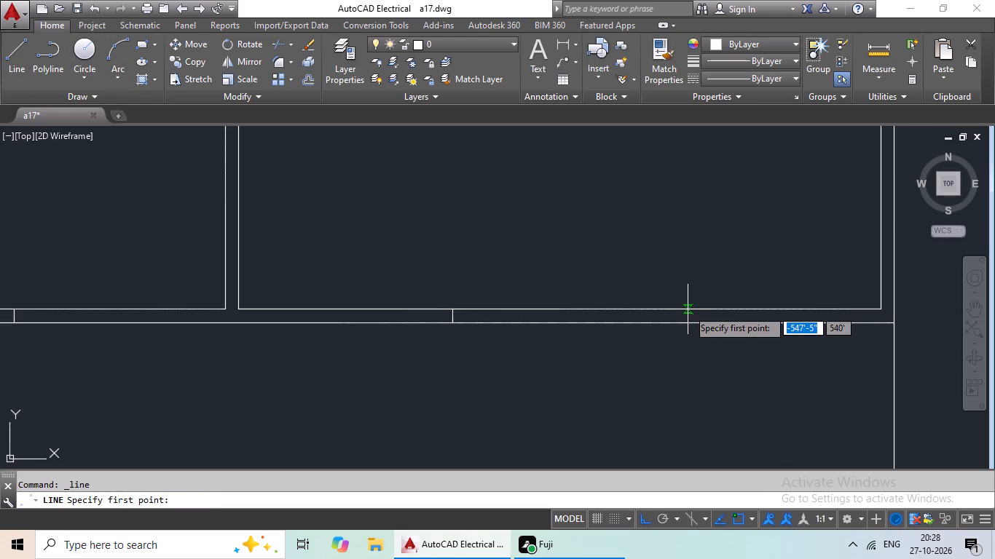
click(688, 309)
click(688, 320)
key(Escape)
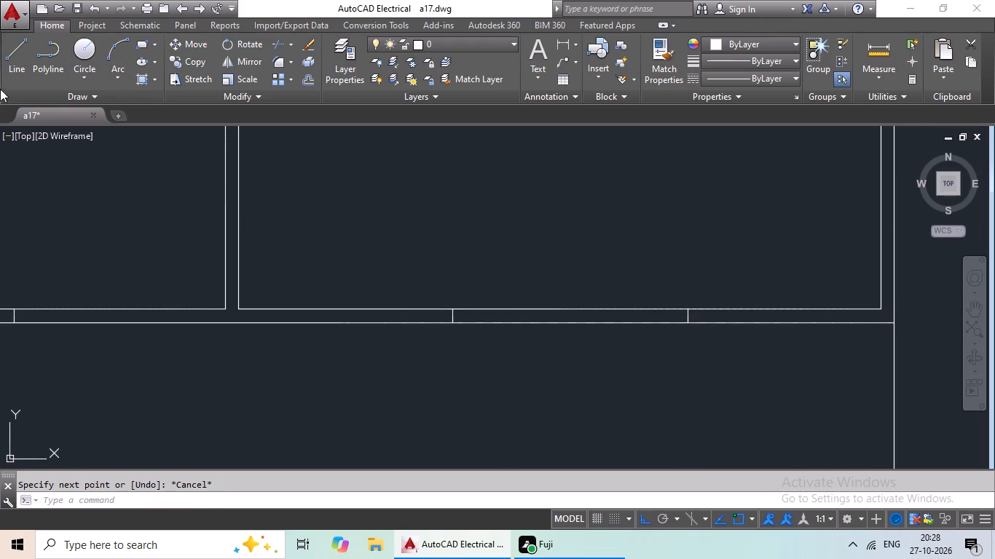
Draw a 6" line across the right wall of the large room, starting about 6' above the room's bottom edge.
click(21, 62)
scroll(480, 295, down, 1)
middle_drag(541, 265, 456, 309)
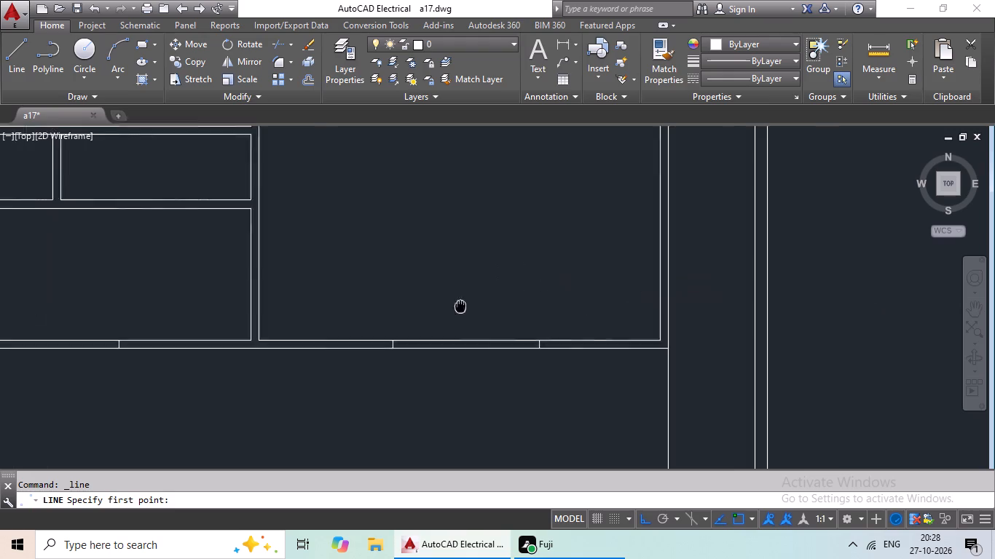
middle_drag(456, 309, 449, 314)
middle_drag(501, 241, 433, 338)
middle_drag(493, 271, 479, 354)
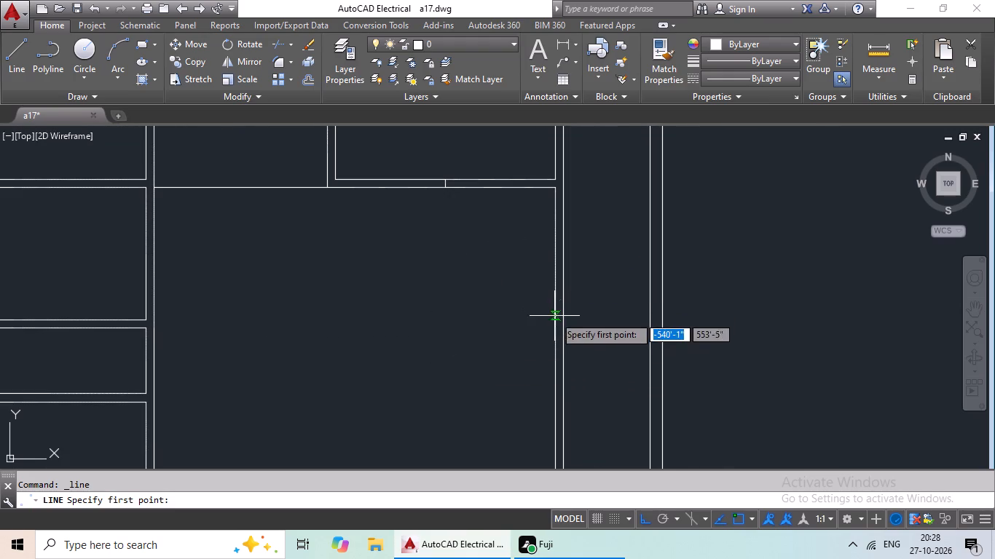
middle_drag(560, 337, 551, 247)
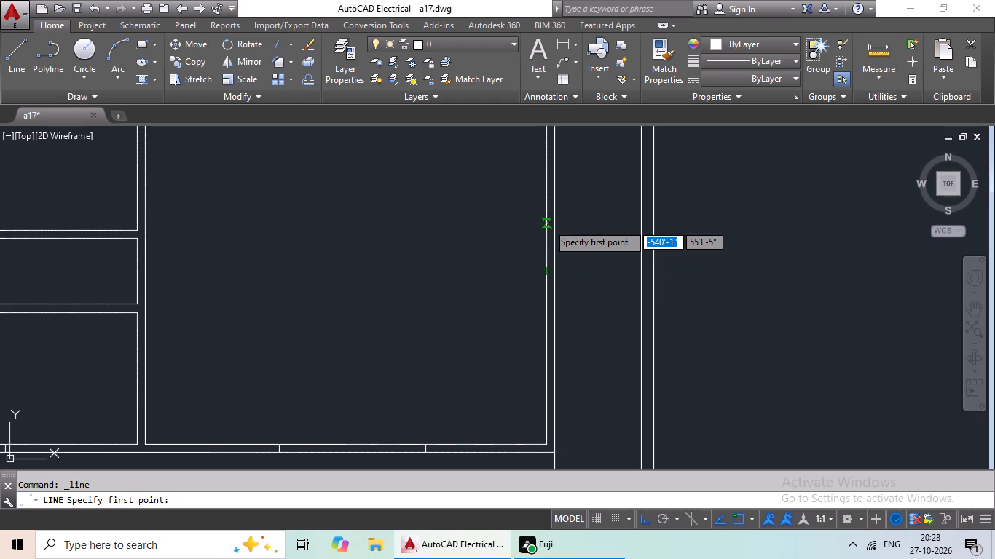
scroll(544, 342, up, 1)
click(549, 341)
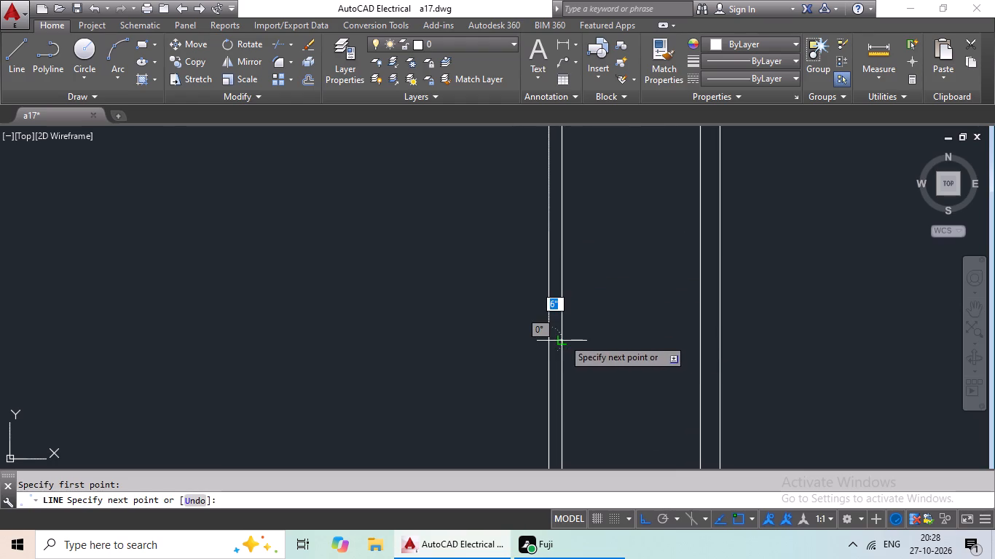
click(563, 338)
key(Escape)
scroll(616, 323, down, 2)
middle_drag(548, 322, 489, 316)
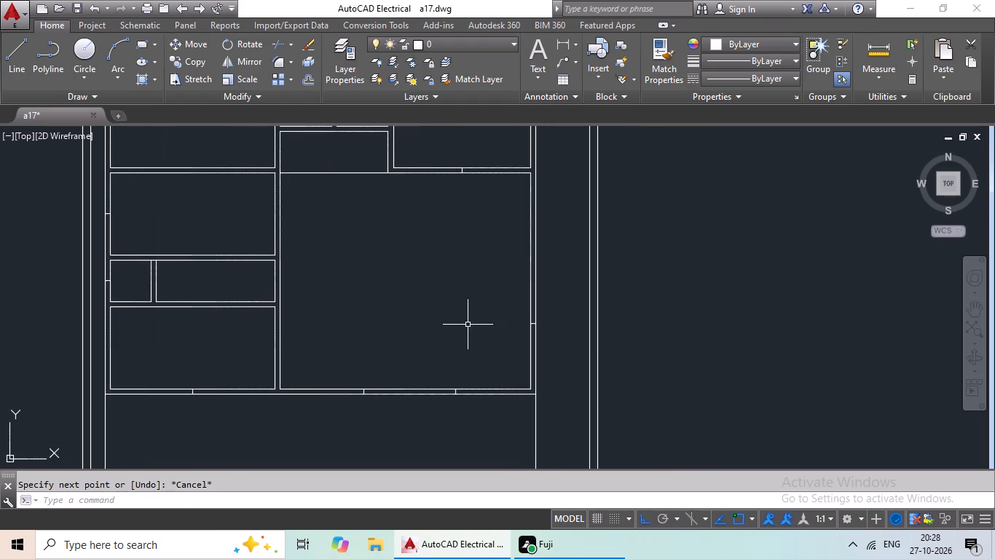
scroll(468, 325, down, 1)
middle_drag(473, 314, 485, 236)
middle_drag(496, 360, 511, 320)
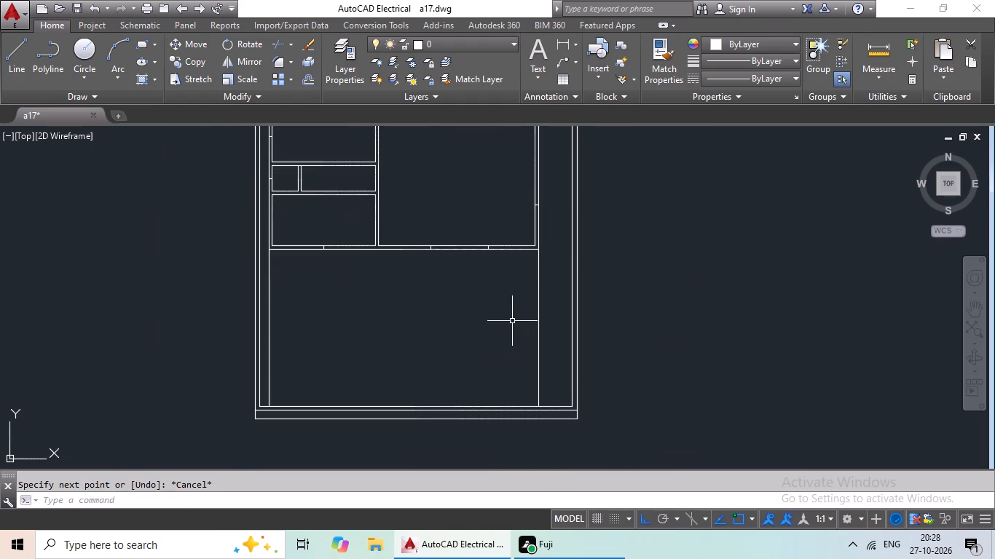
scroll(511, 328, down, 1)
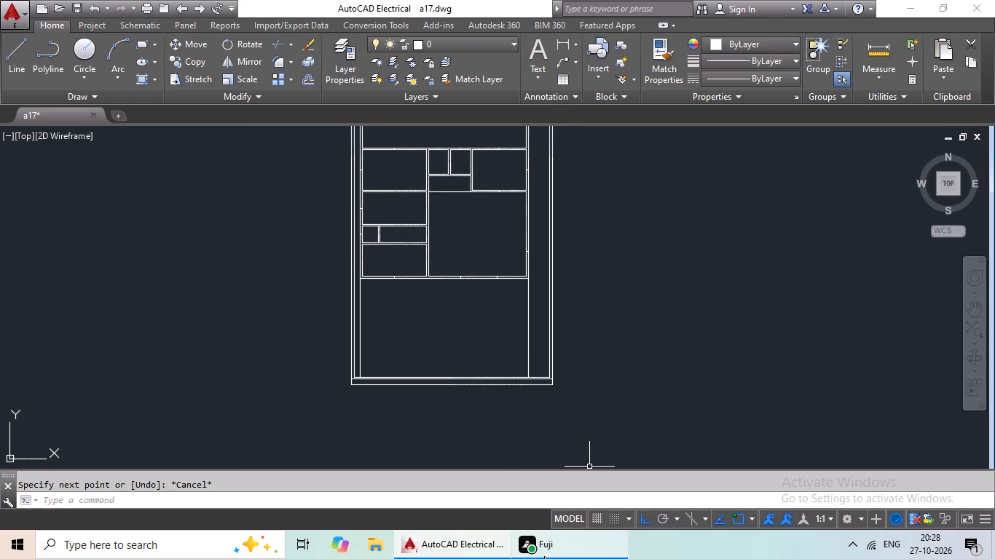
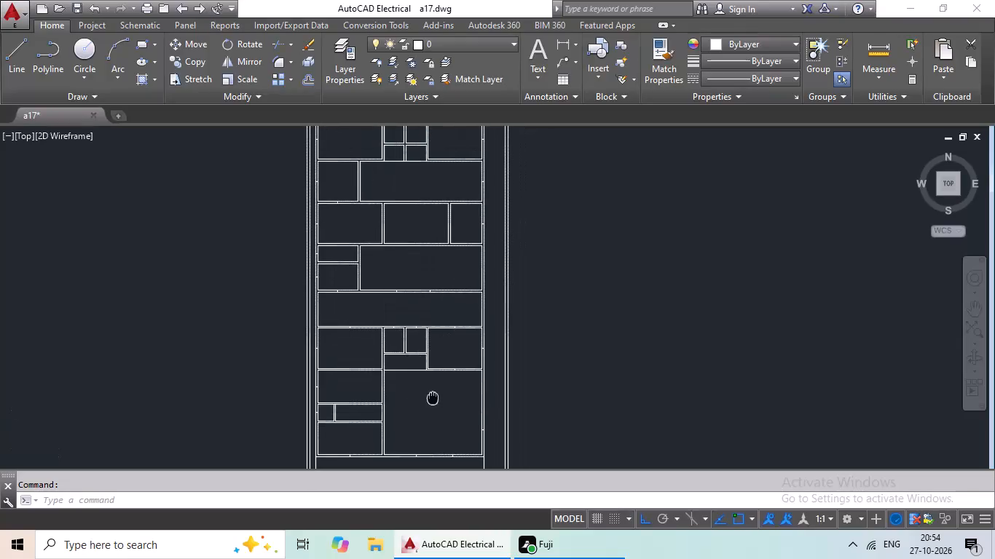
Examine the floor plan's room layout from the top rooms down to the open area at the bottom.
middle_drag(409, 271, 409, 337)
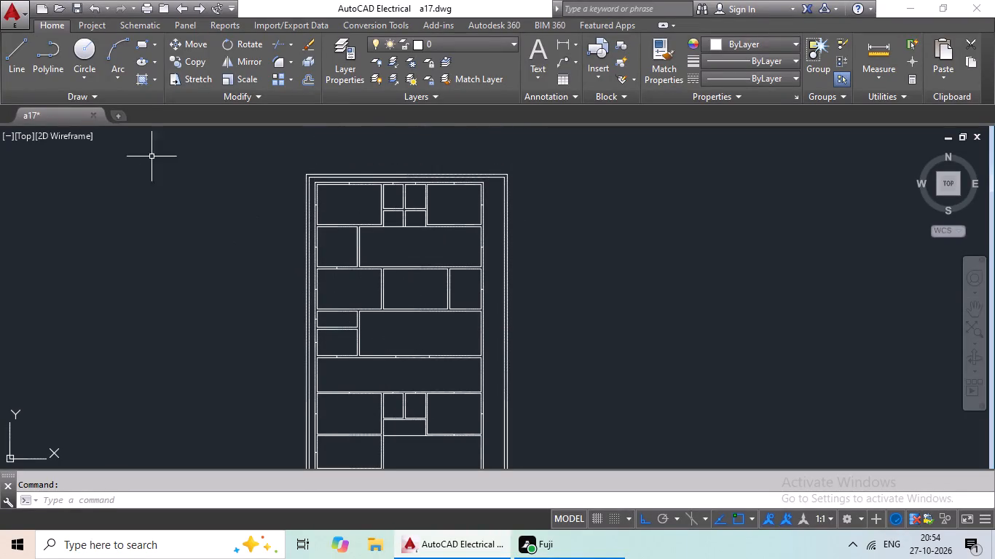
click(26, 63)
scroll(366, 290, down, 2)
middle_drag(370, 293, 380, 269)
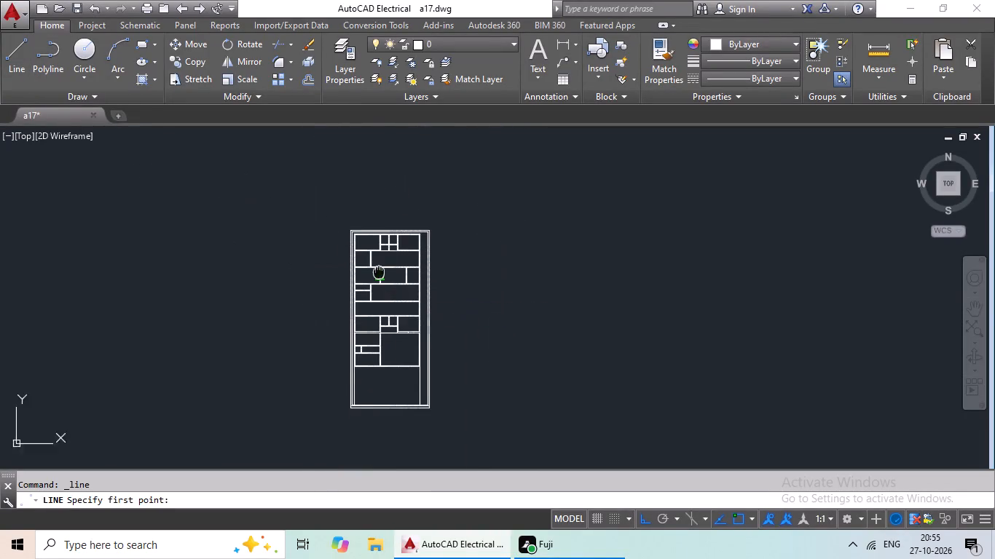
middle_drag(380, 269, 384, 254)
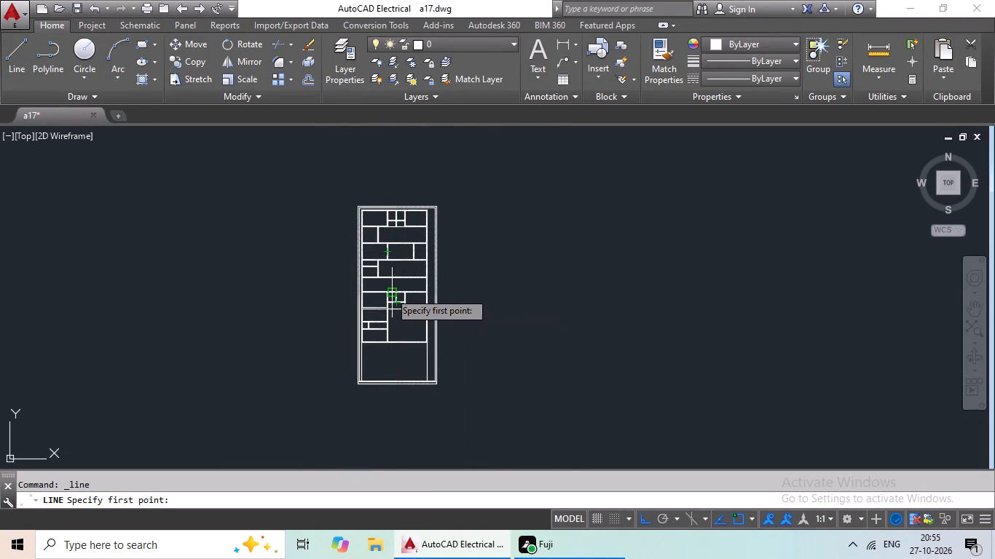
scroll(391, 291, up, 6)
middle_drag(385, 338, 417, 239)
scroll(417, 239, down, 3)
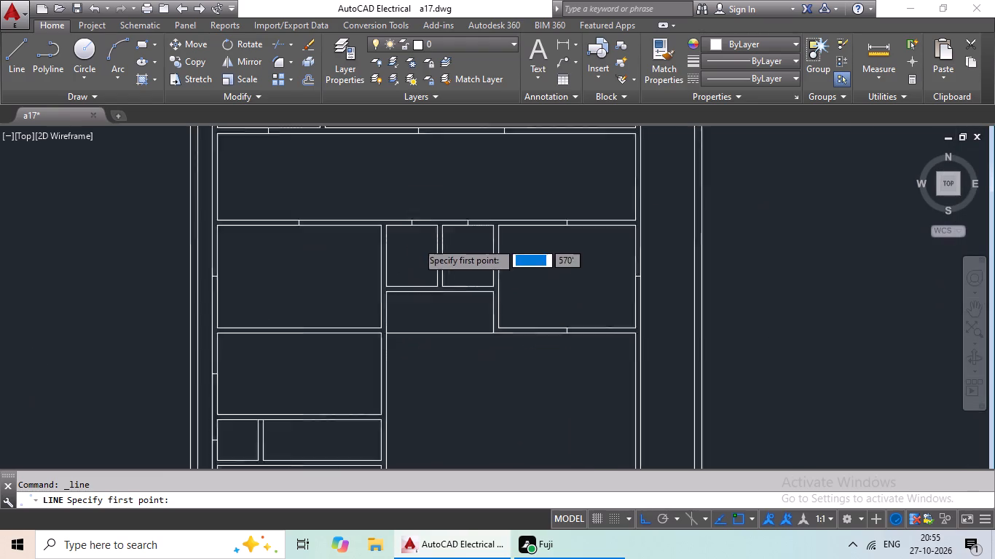
middle_drag(428, 296, 415, 341)
middle_drag(424, 365, 433, 325)
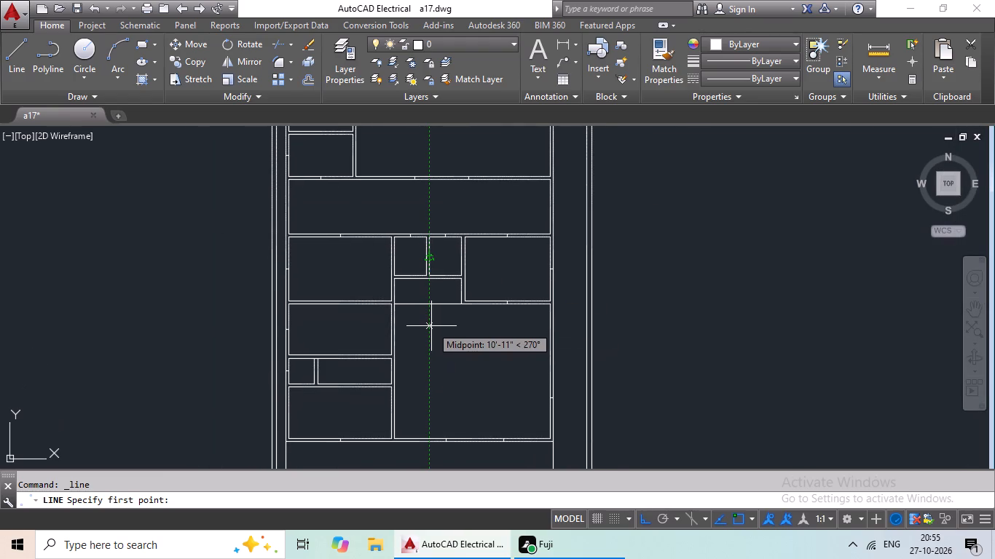
middle_drag(444, 341, 445, 338)
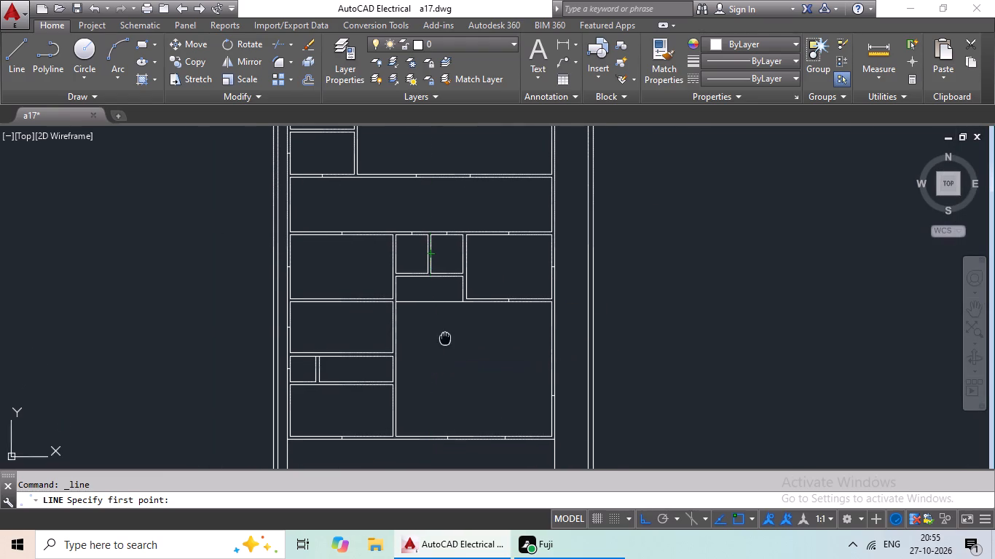
middle_drag(445, 338, 455, 314)
middle_drag(465, 320, 469, 306)
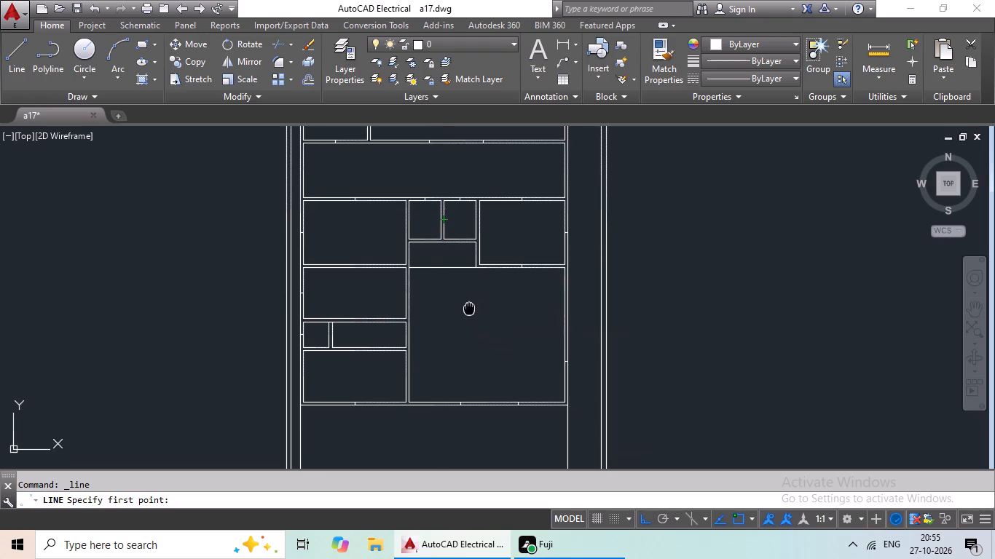
middle_drag(469, 306, 487, 261)
middle_drag(455, 351, 484, 322)
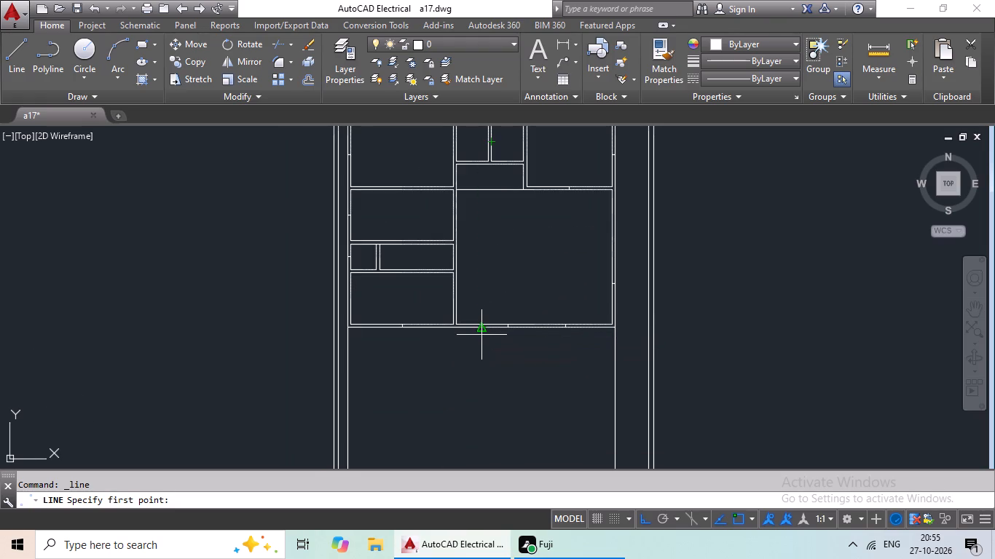
middle_drag(488, 336, 472, 363)
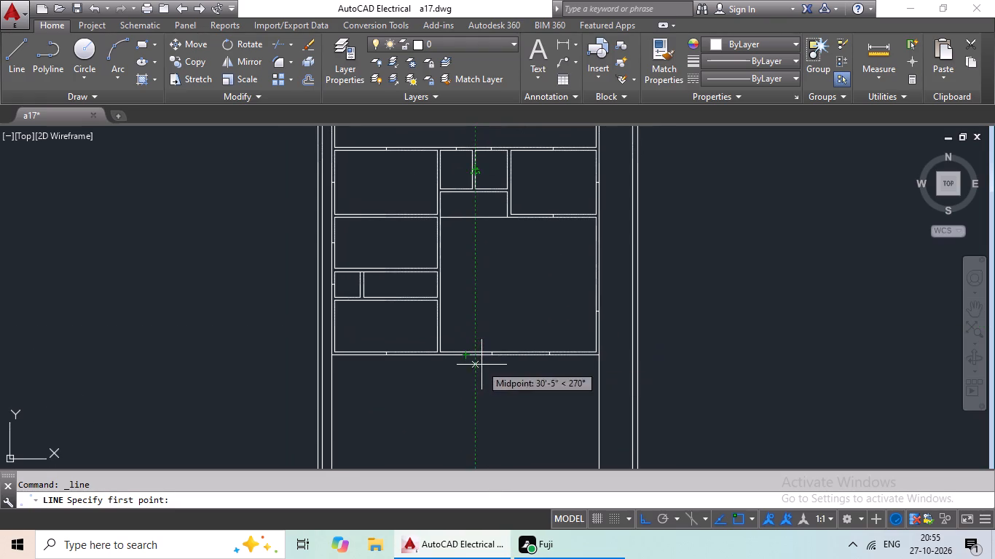
middle_drag(487, 368, 503, 286)
scroll(500, 318, down, 2)
middle_drag(504, 322, 464, 389)
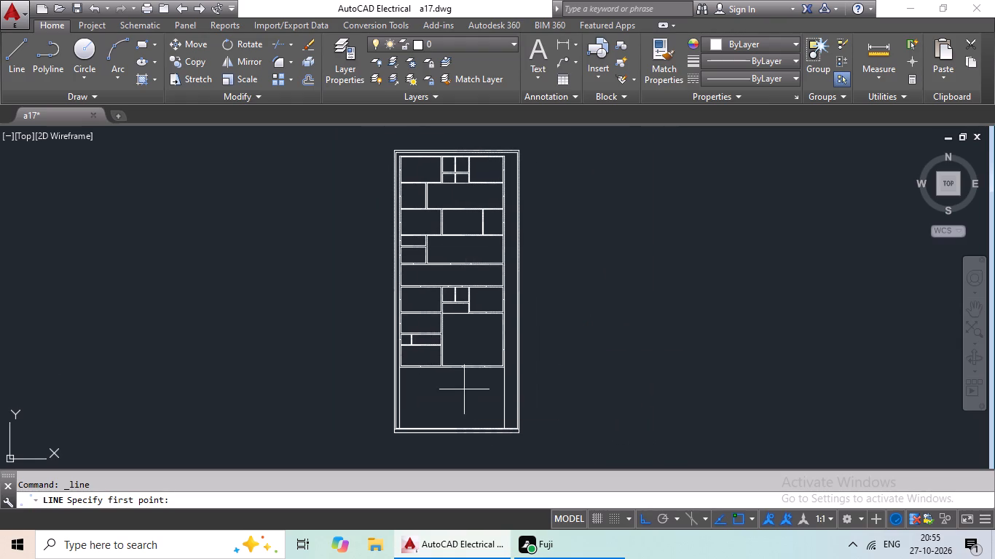
middle_drag(466, 236, 447, 331)
middle_click(447, 332)
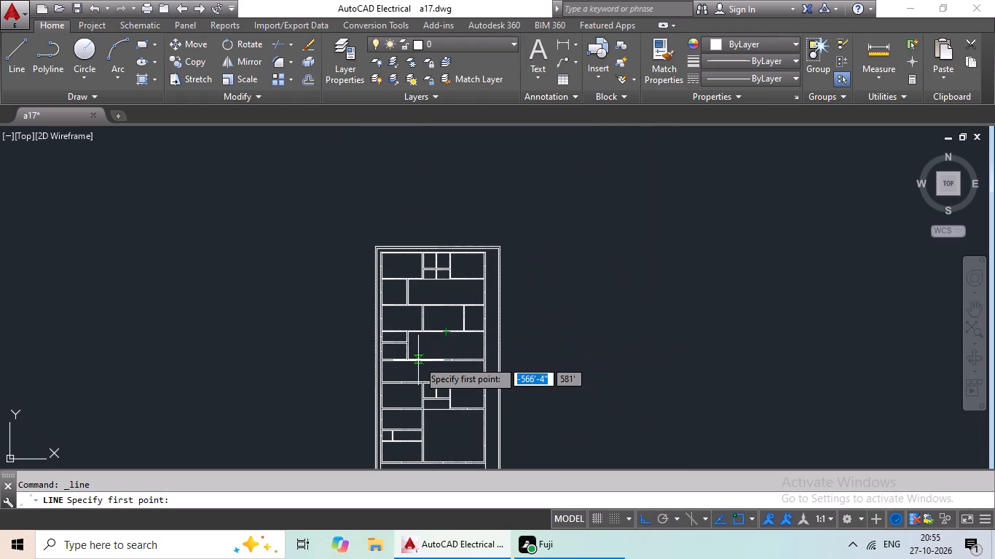
key(Escape)
Measure the height of the full-width room in the middle of the plan using a temporary linear dimension.
scroll(358, 352, down, 1)
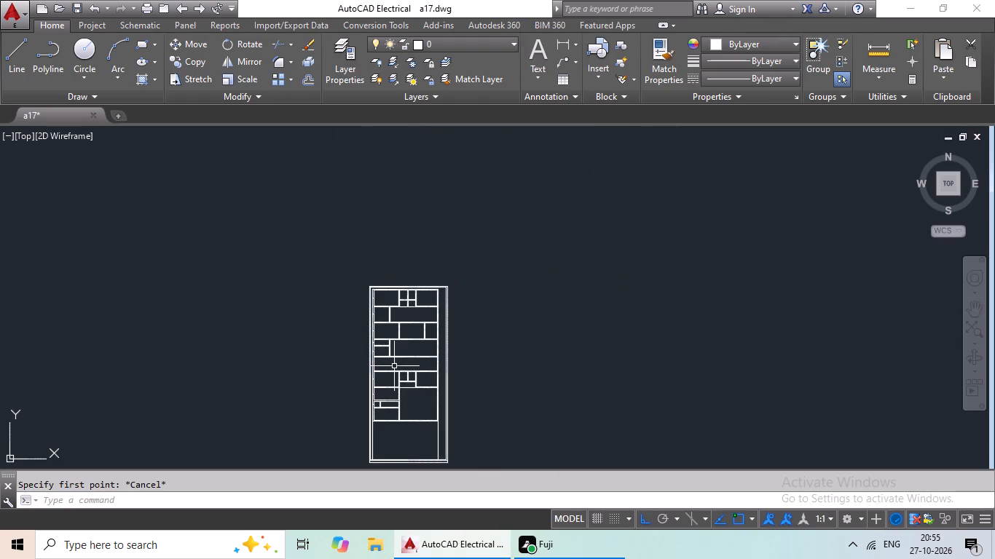
middle_drag(394, 366, 407, 312)
scroll(393, 316, up, 5)
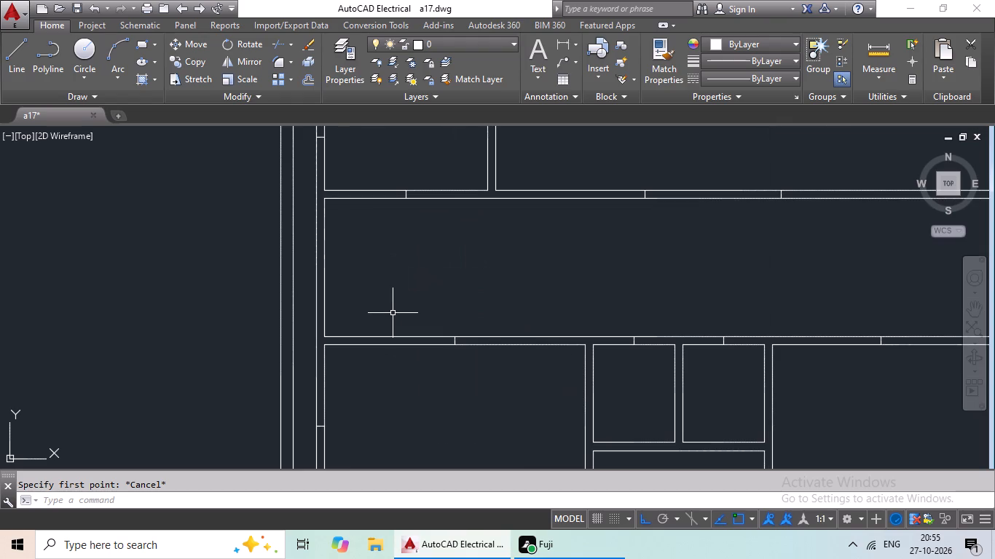
click(567, 41)
click(323, 199)
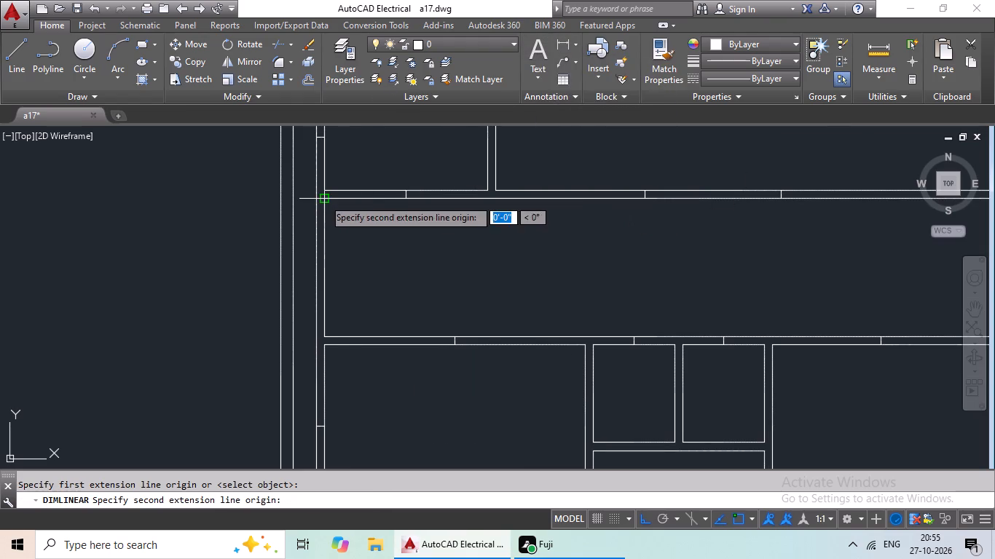
click(325, 338)
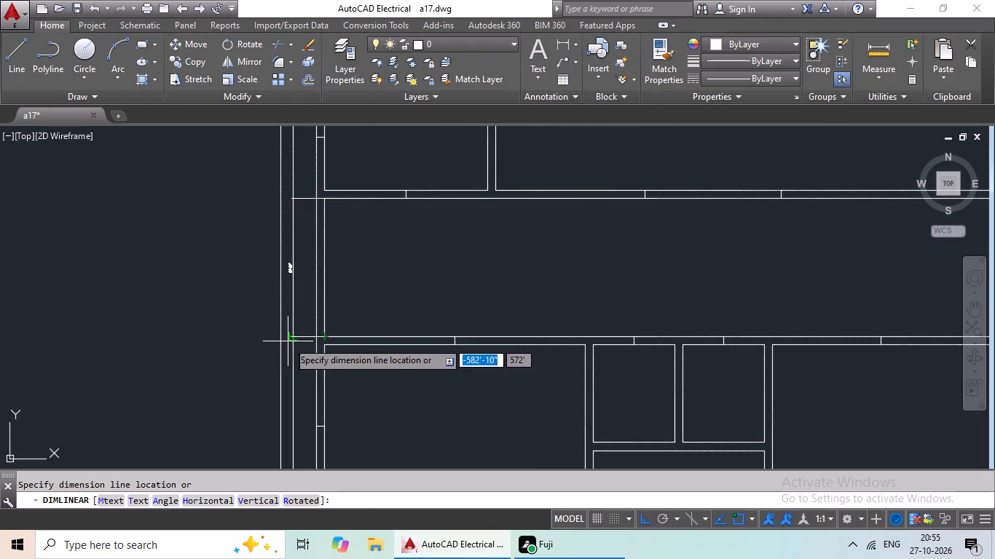
scroll(285, 342, up, 3)
middle_drag(285, 342, 285, 553)
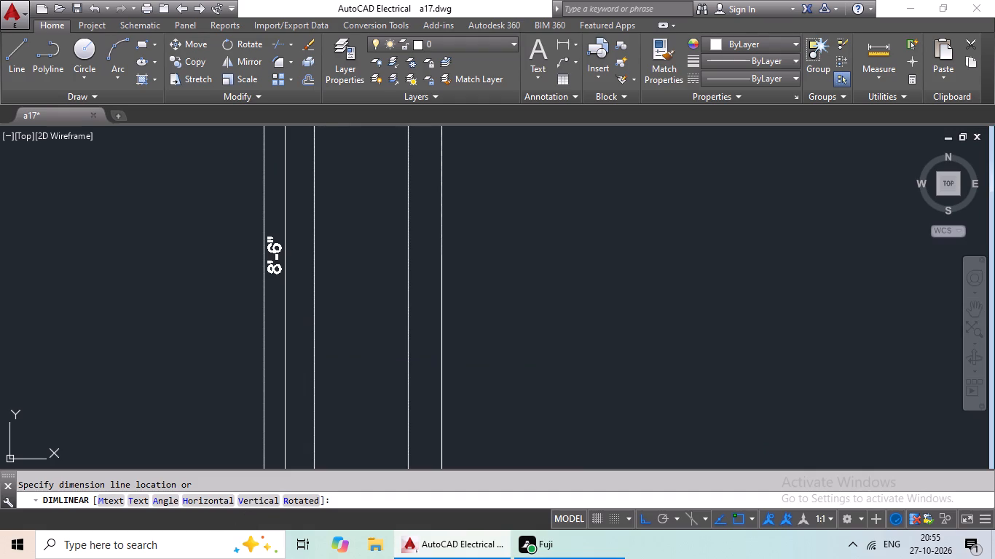
key(Escape)
key(Escape)
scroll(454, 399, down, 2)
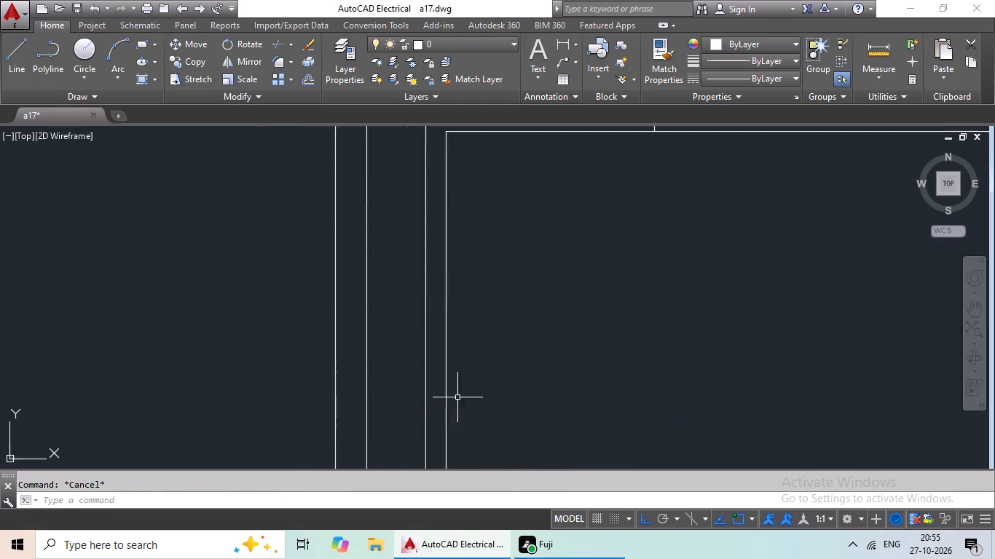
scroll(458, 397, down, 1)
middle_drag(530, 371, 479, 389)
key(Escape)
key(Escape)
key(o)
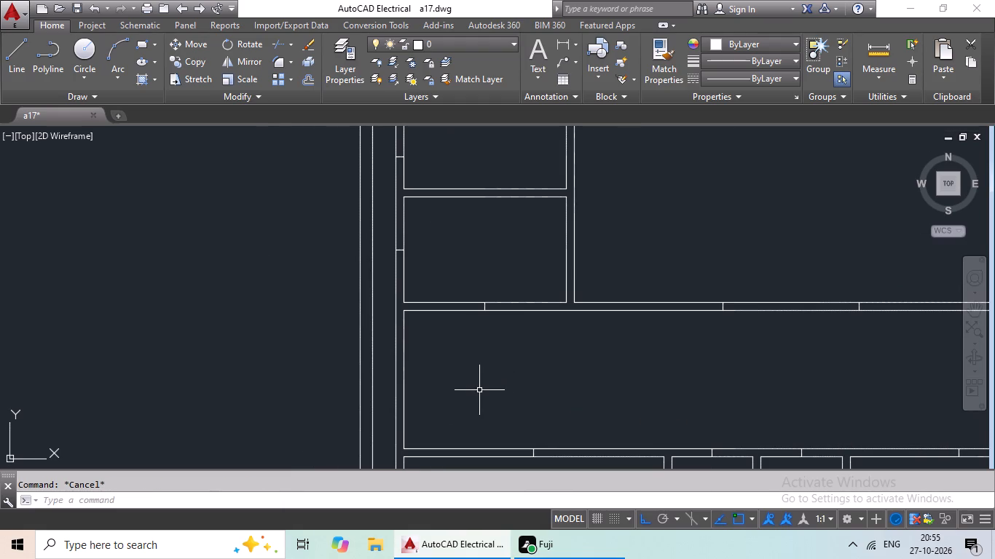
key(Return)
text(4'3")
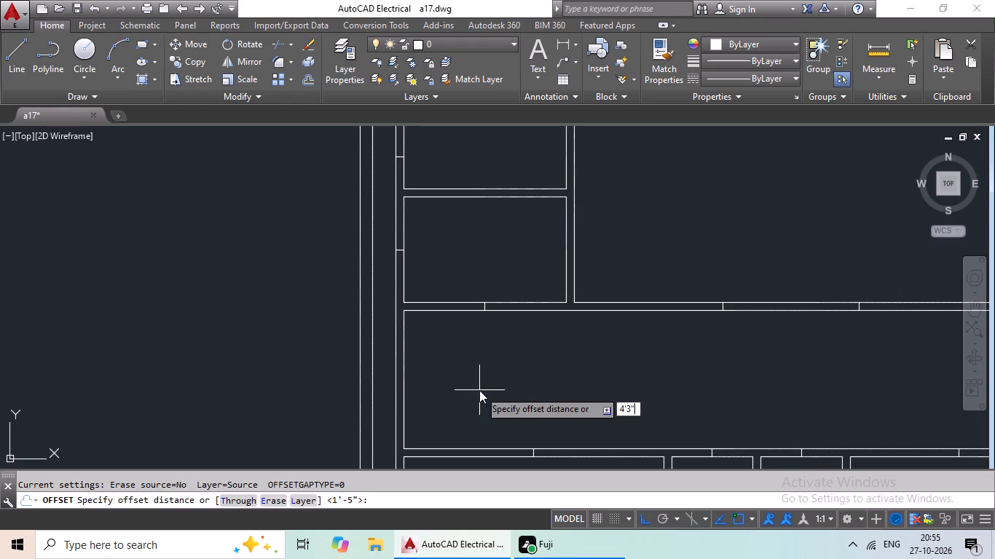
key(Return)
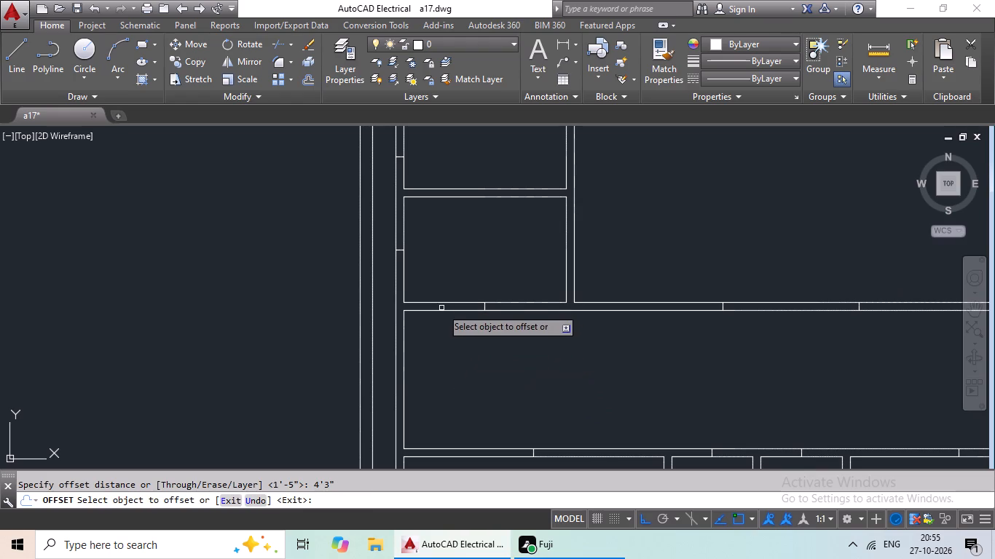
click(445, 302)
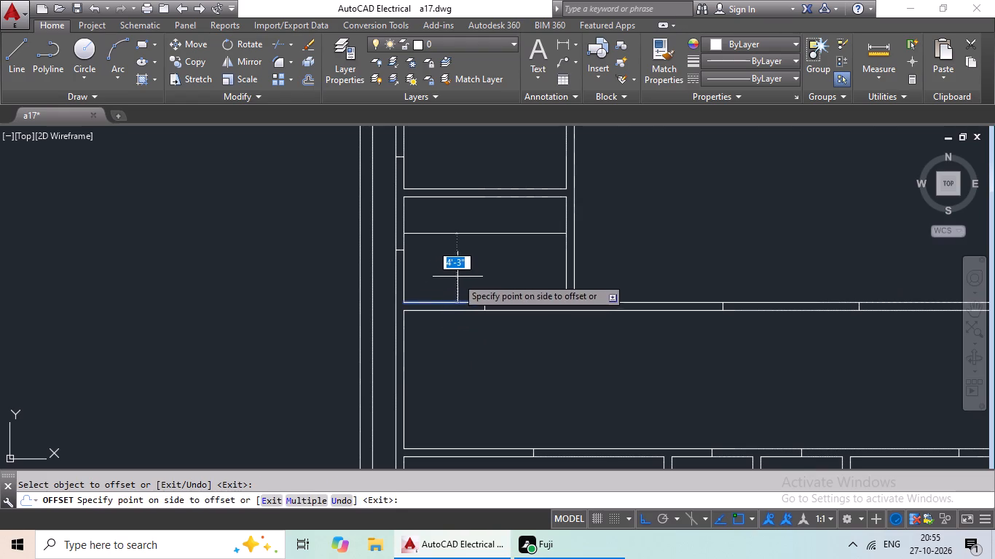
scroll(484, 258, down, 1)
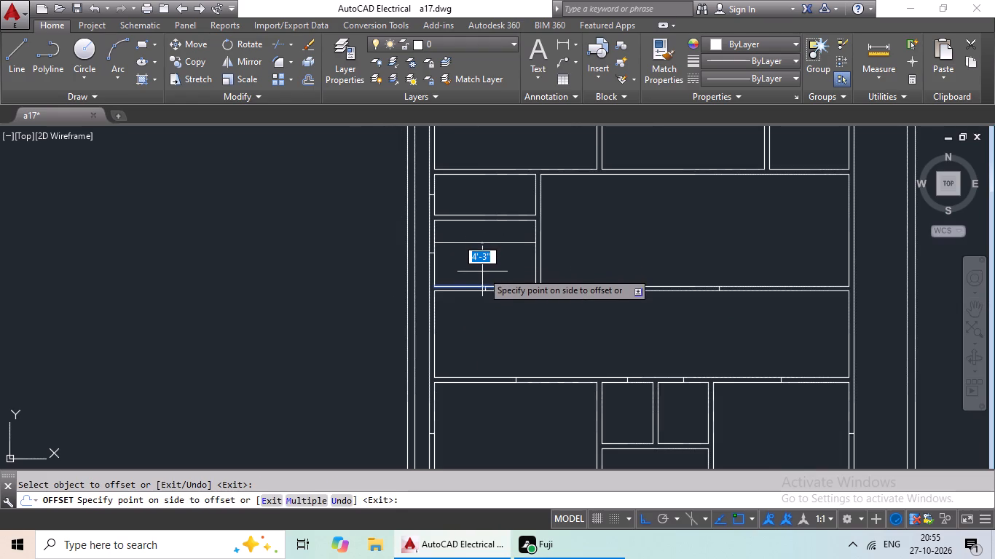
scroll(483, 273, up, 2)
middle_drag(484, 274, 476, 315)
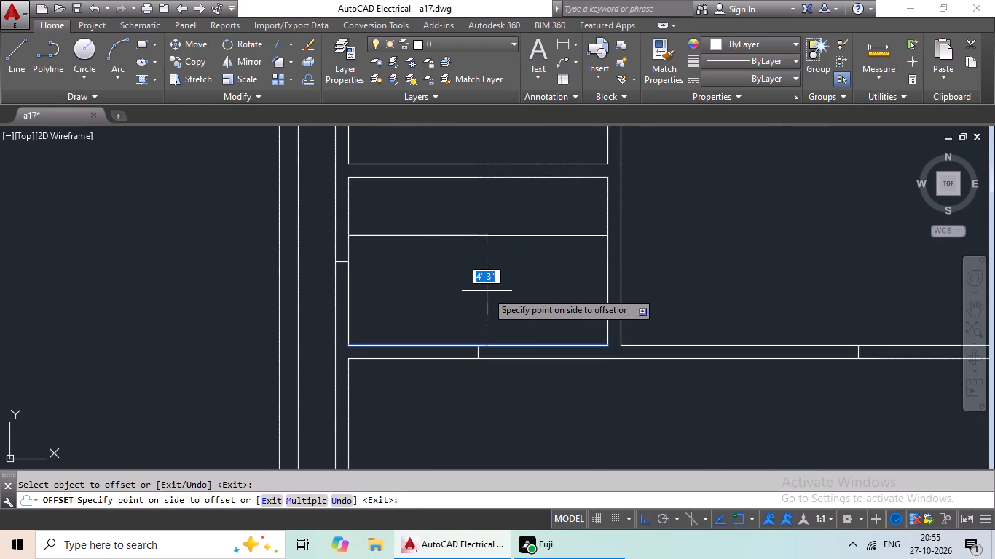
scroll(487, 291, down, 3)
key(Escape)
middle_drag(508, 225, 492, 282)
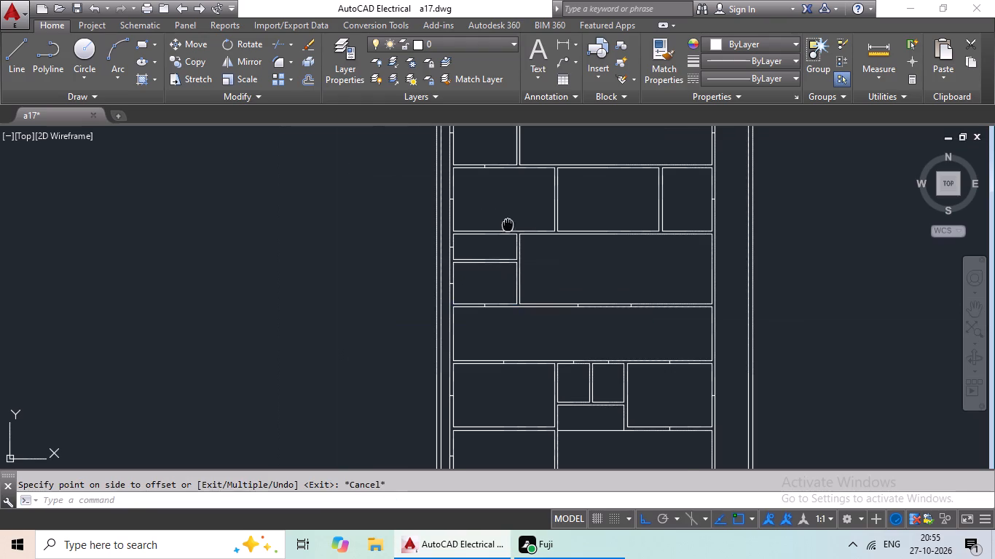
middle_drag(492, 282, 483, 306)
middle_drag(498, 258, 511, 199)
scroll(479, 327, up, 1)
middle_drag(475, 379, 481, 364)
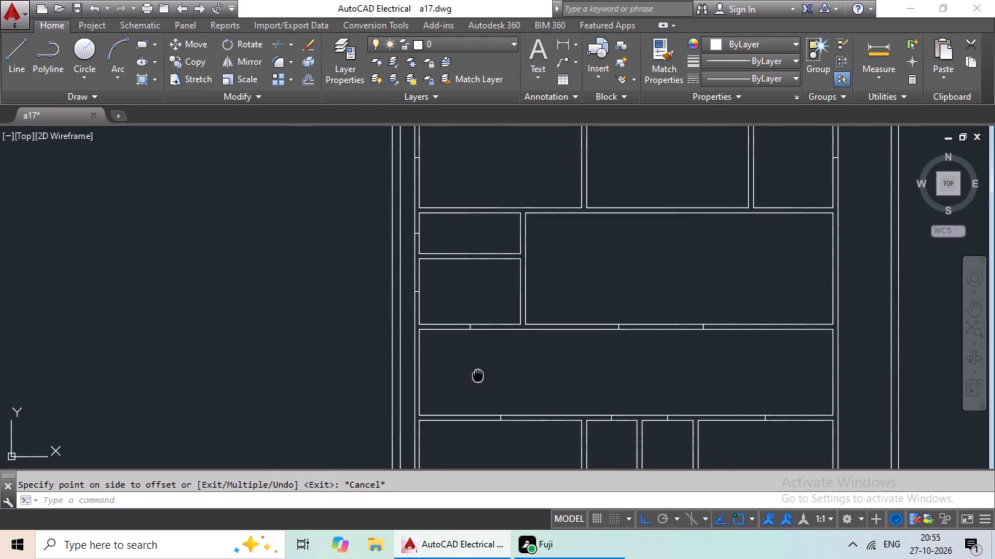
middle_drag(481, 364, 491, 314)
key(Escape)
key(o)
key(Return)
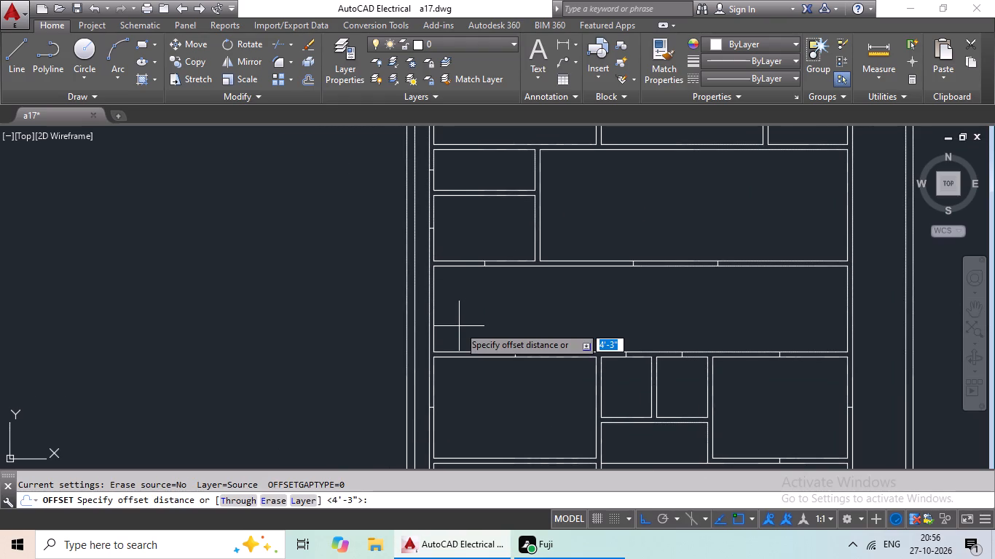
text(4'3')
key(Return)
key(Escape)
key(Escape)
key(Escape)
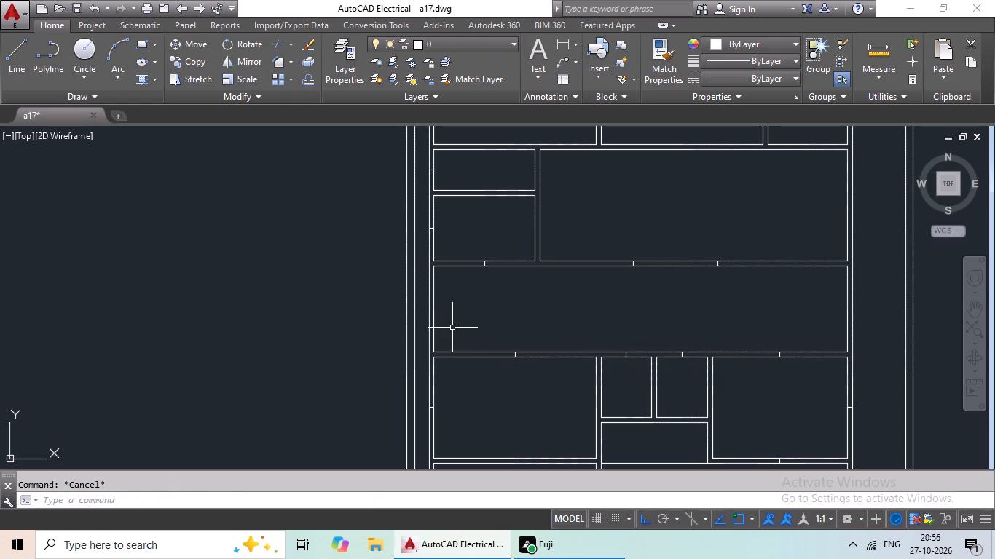
Offset the lower wall line of the full-width middle room 4'-3" upward into the room.
key(o)
key(Return)
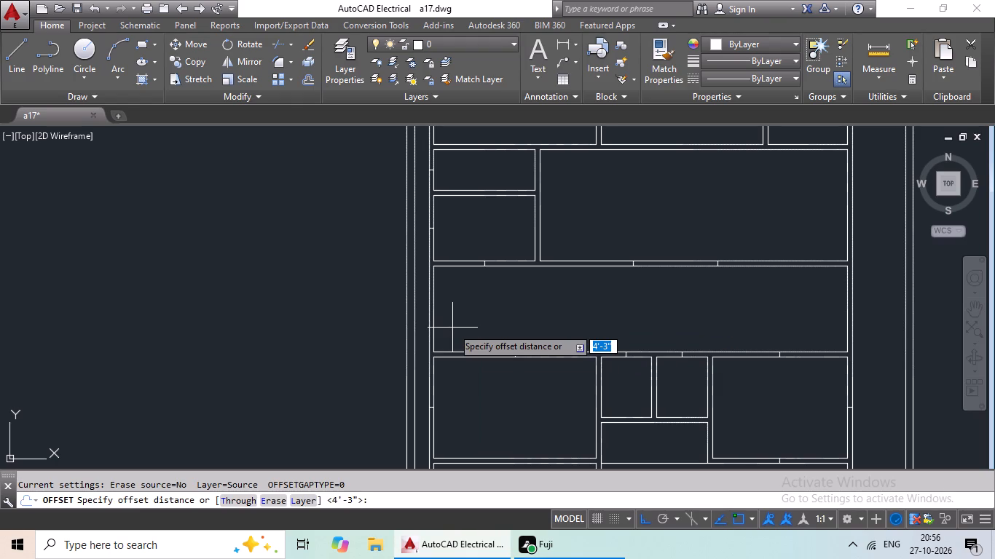
key(Return)
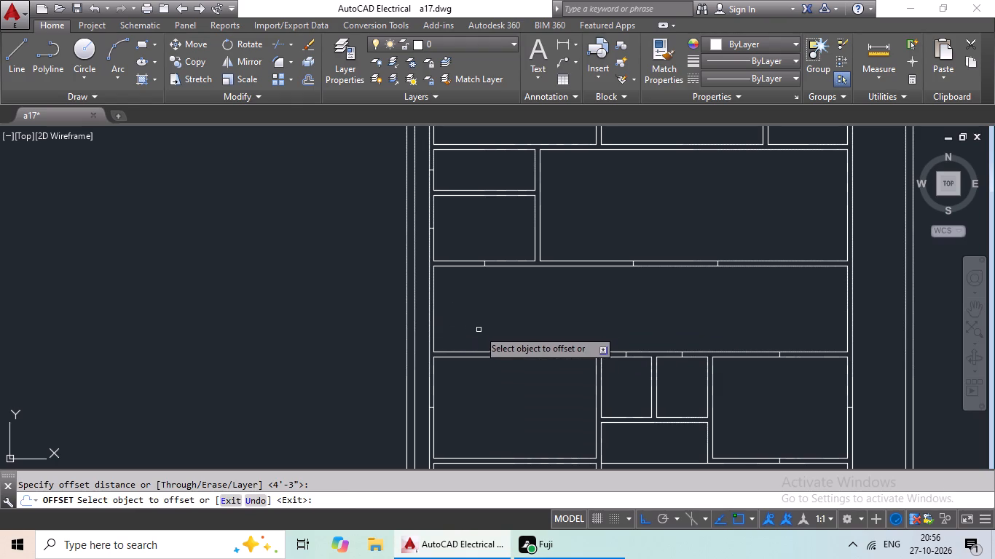
click(478, 353)
click(487, 331)
key(Escape)
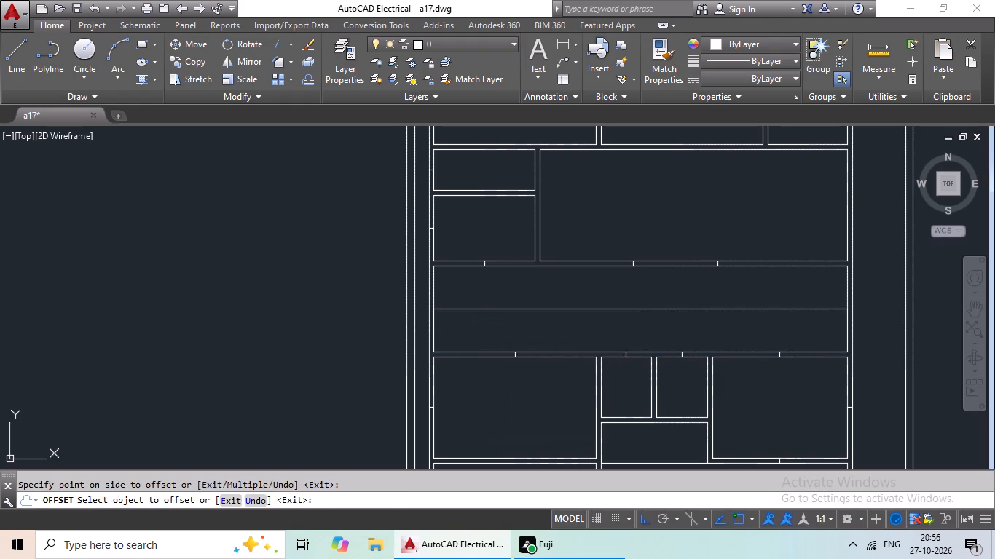
key(Escape)
key(Escape)
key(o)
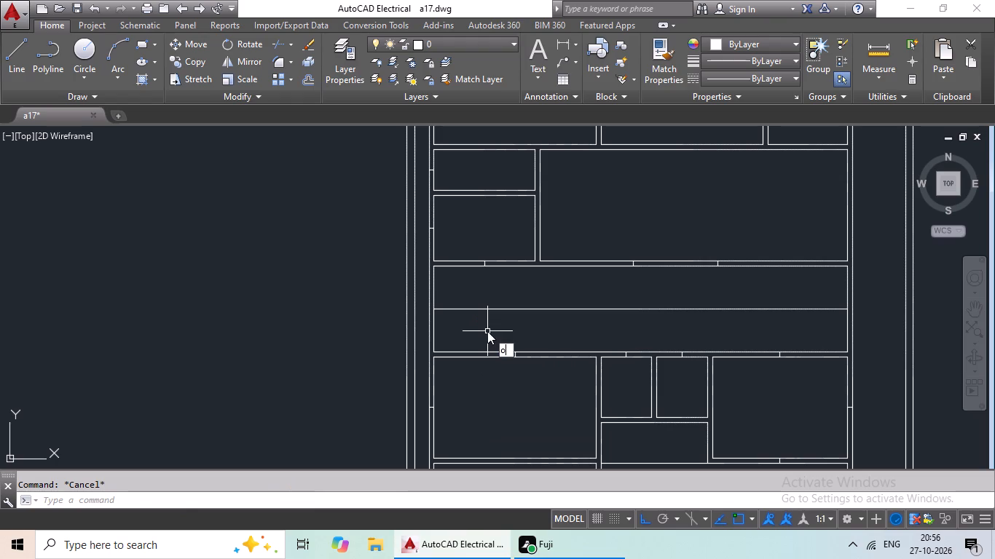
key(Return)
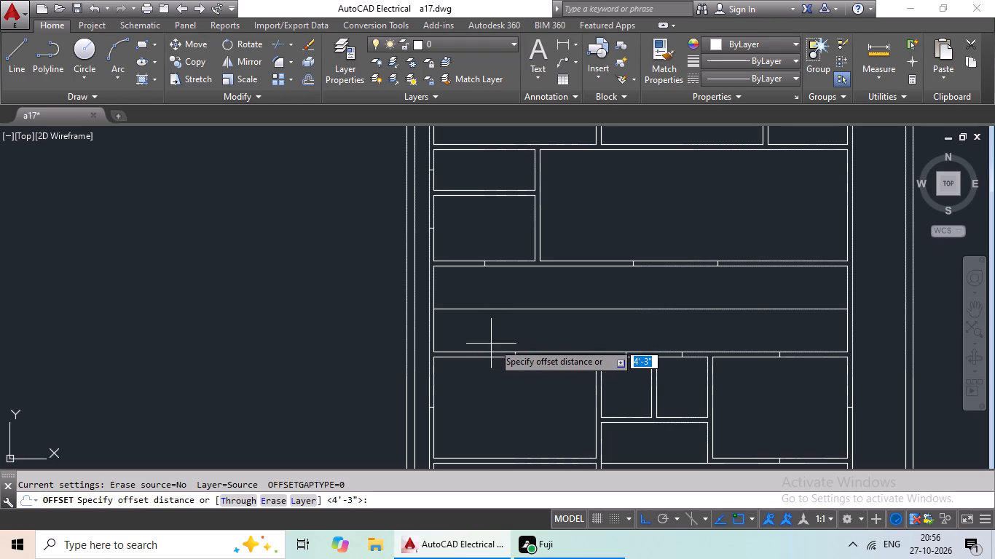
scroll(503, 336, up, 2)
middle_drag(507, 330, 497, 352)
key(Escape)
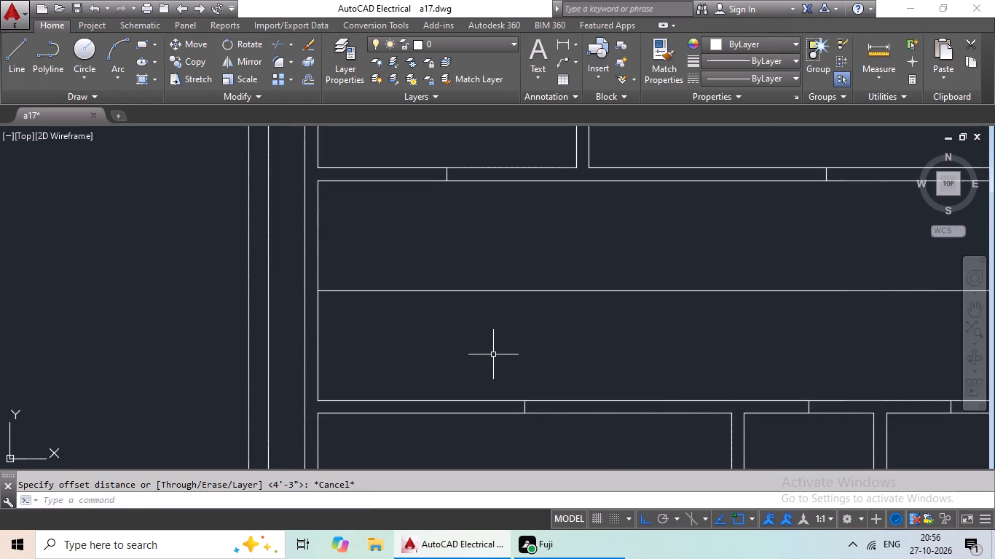
Offset the horizontal centre line of the full-width middle room 2" to both its upper and lower sides.
key(o)
key(Return)
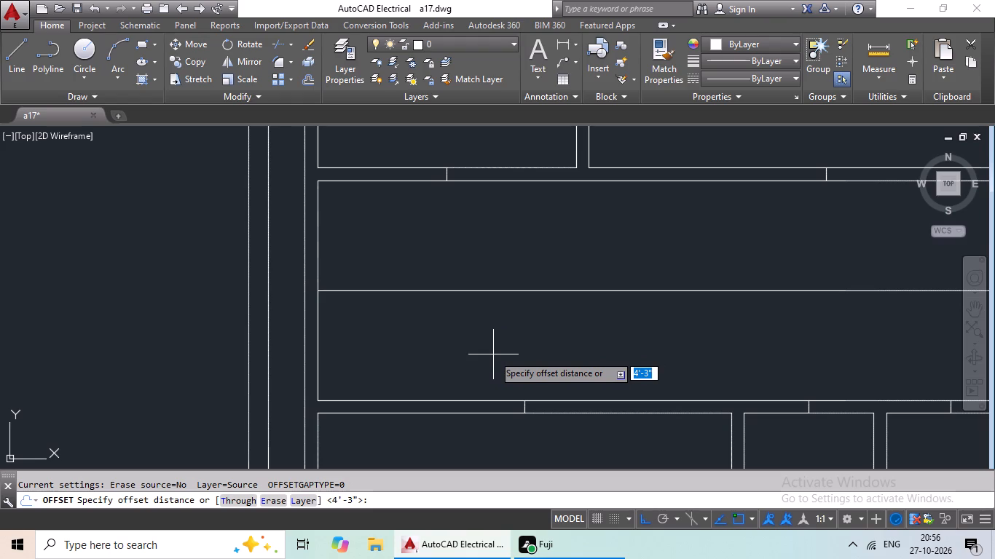
key(1)
key(BackSpace)
text(23)
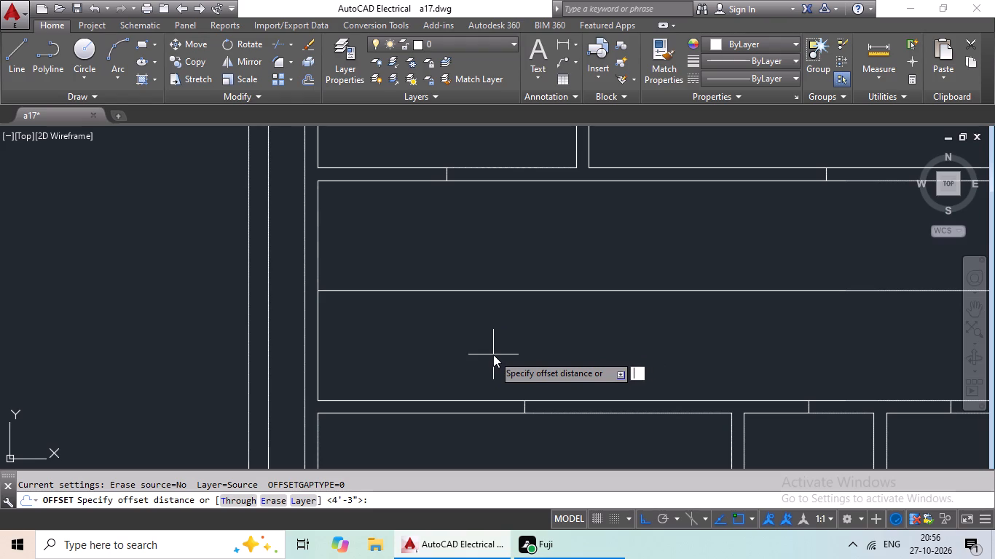
key(BackSpace)
key(shift+quotedbl)
key(Return)
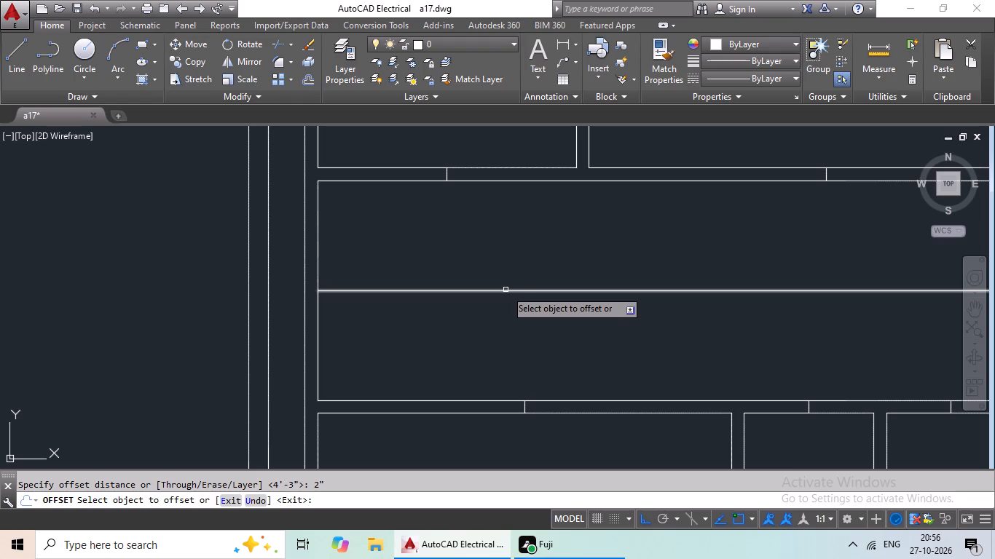
click(499, 291)
click(519, 241)
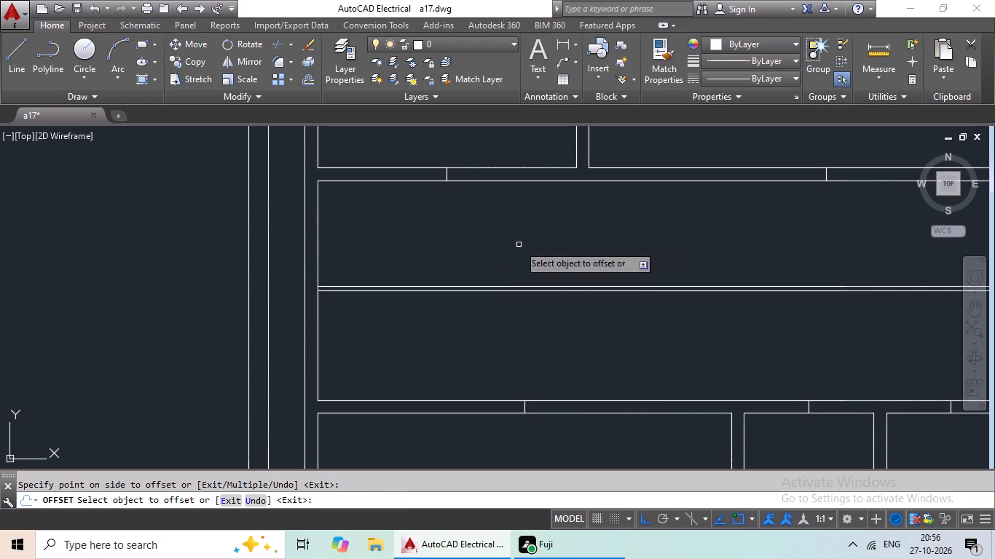
click(510, 291)
click(495, 321)
middle_drag(527, 274, 522, 272)
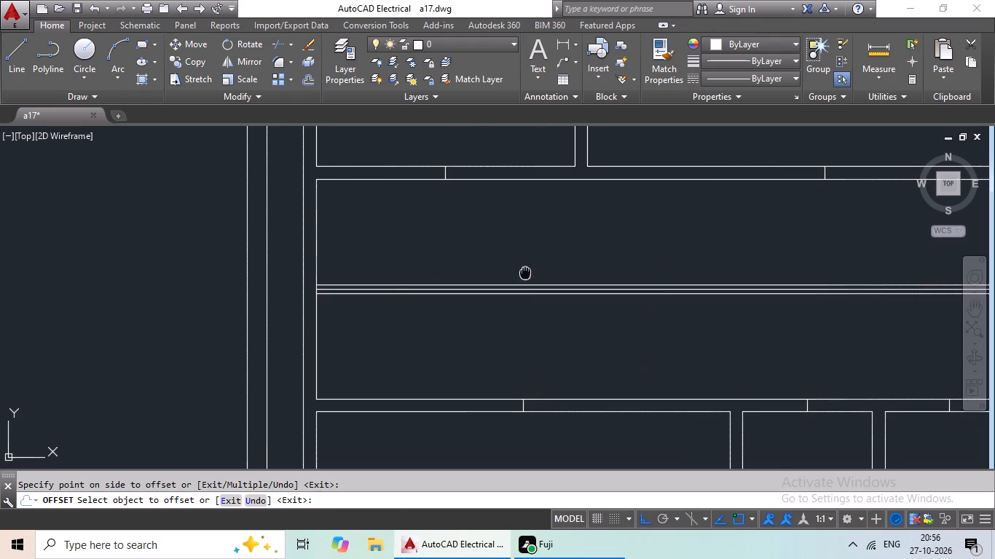
middle_drag(522, 272, 388, 274)
key(Escape)
key(Escape)
key(Escape)
key(Escape)
key(Escape)
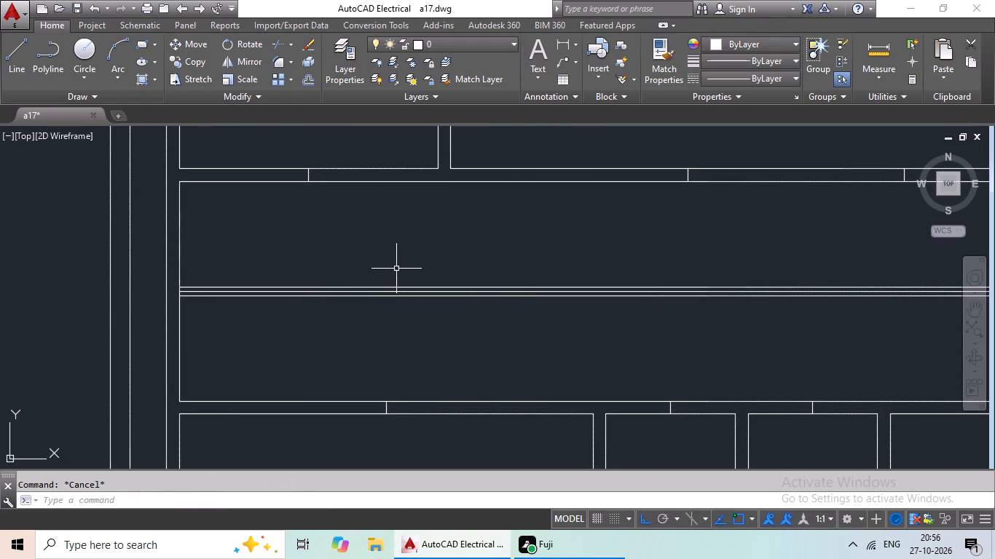
key(Escape)
key(Escape)
key(Escape)
key(Escape)
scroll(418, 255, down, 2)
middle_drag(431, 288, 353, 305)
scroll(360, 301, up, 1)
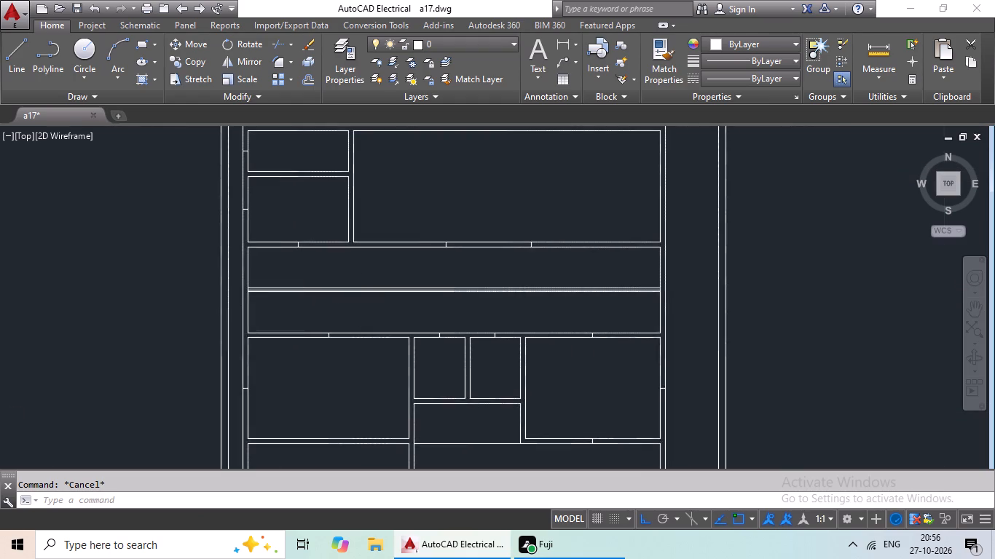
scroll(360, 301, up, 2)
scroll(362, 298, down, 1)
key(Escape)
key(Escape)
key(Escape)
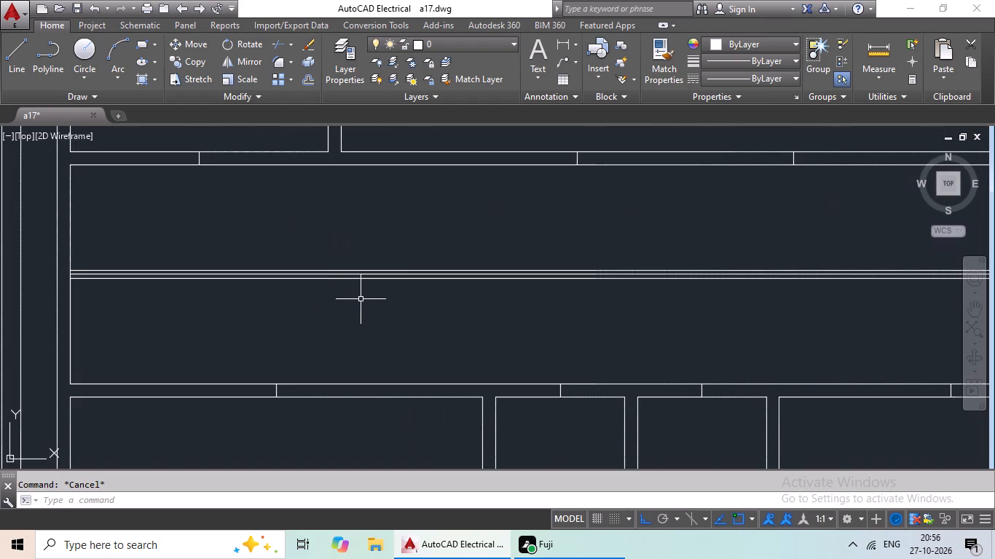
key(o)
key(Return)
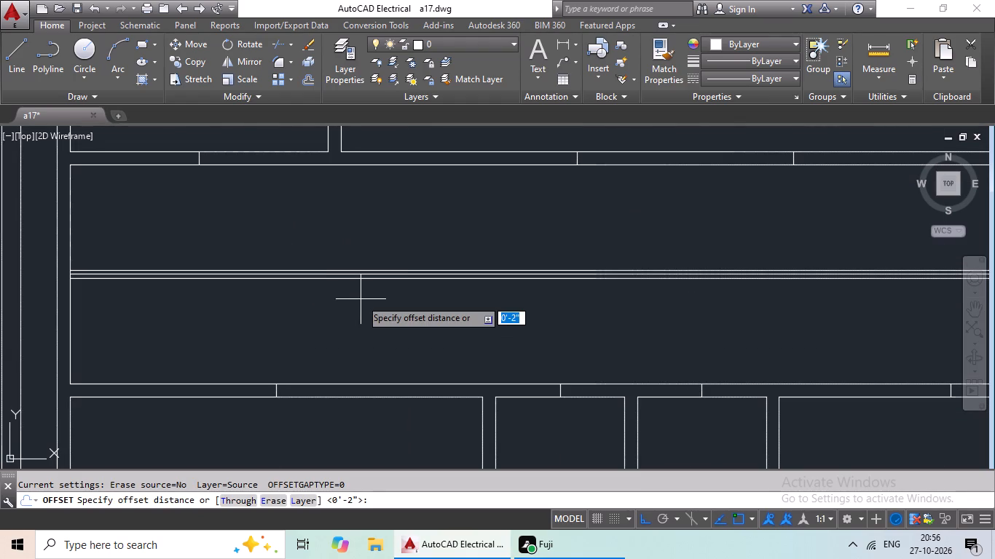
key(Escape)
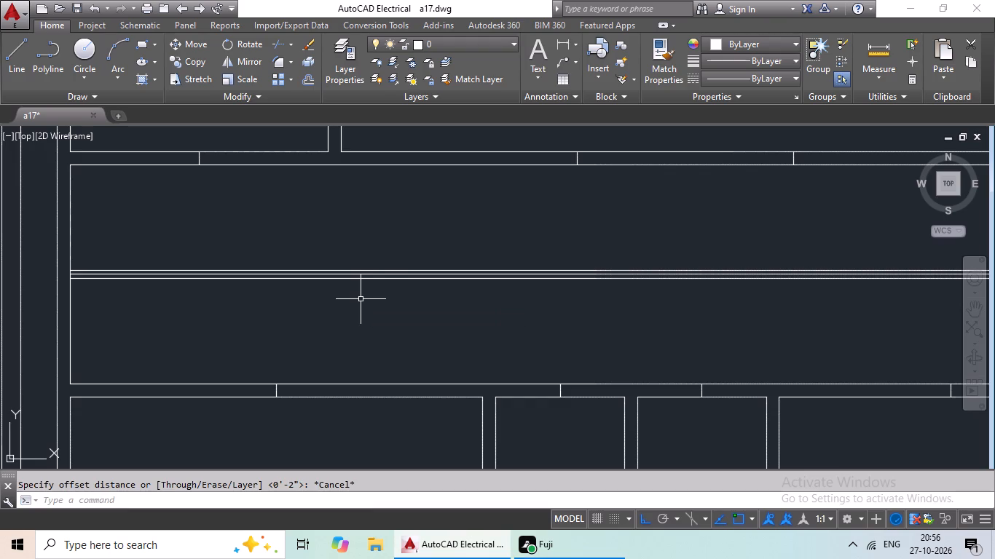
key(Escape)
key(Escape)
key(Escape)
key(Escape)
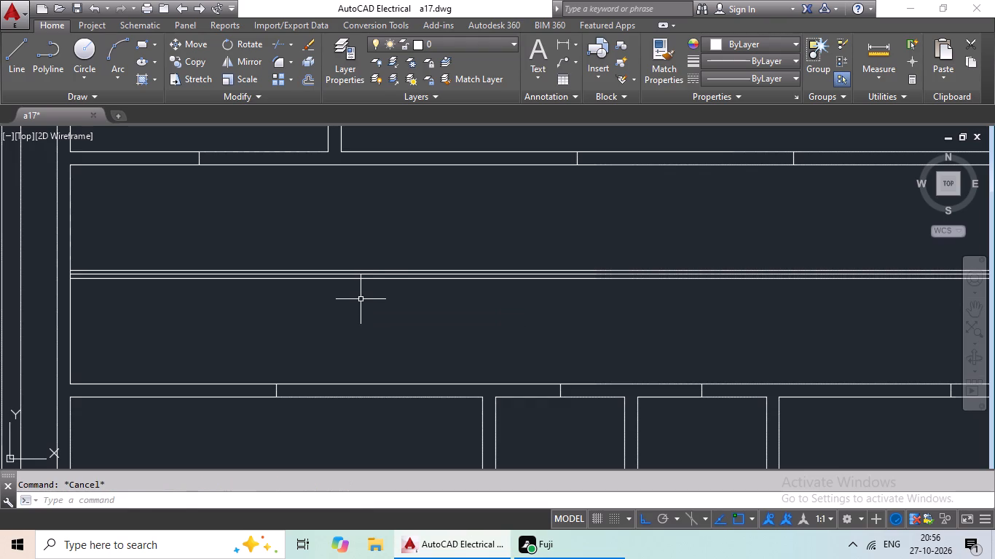
Offset the left wall line of the full-width middle room 2'6" to the right, into the room.
key(o)
key(Return)
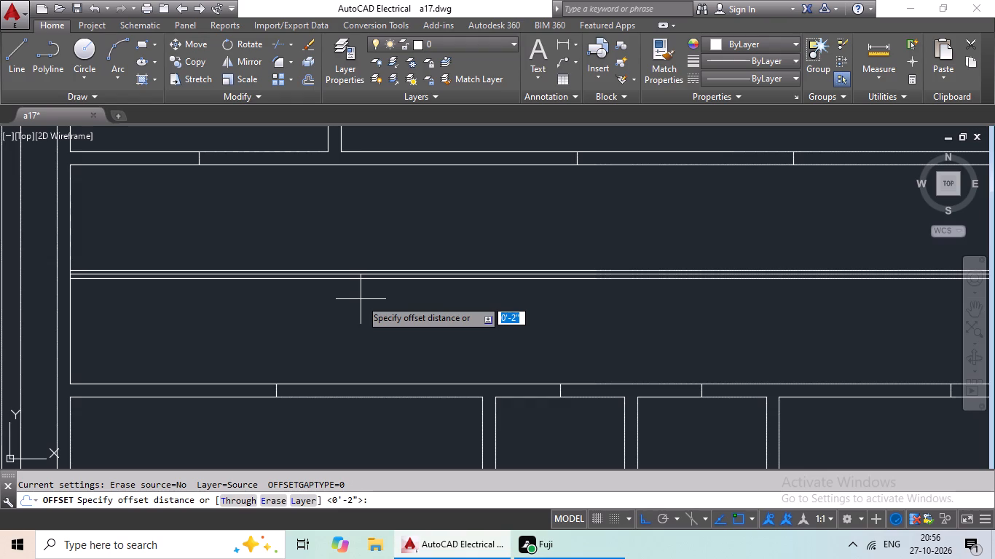
text(2'6)
key(shift+quotedbl)
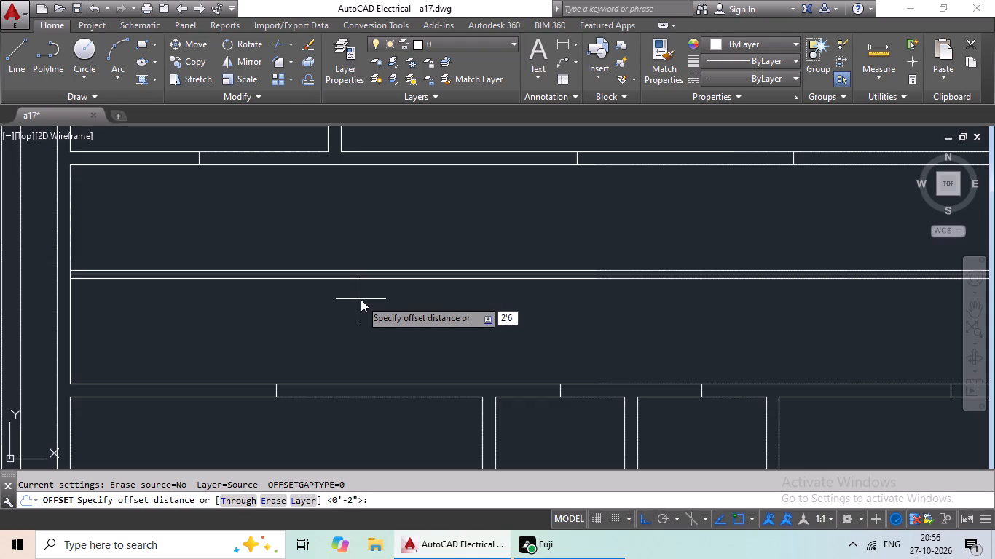
key(Return)
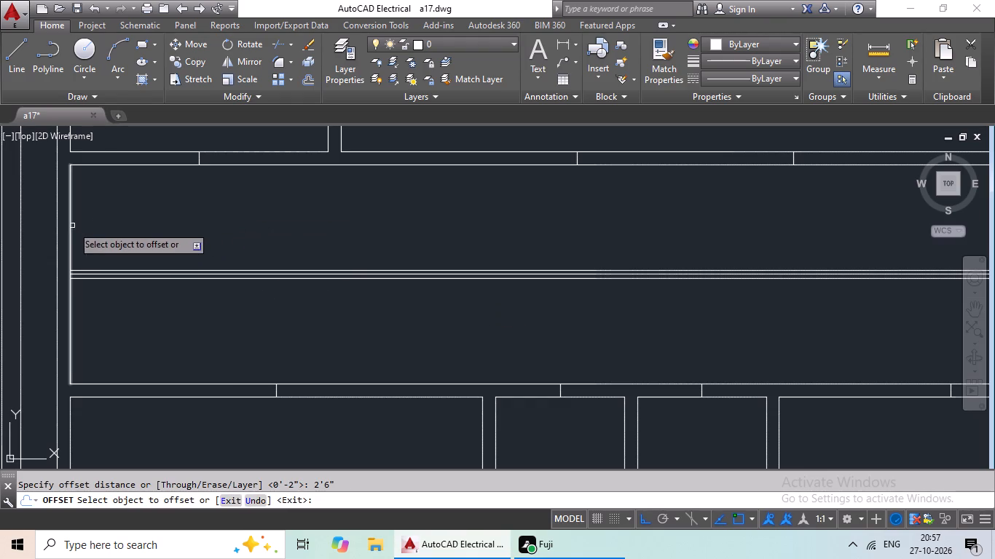
drag(69, 226, 98, 221)
click(160, 213)
key(Escape)
key(Escape)
key(Escape)
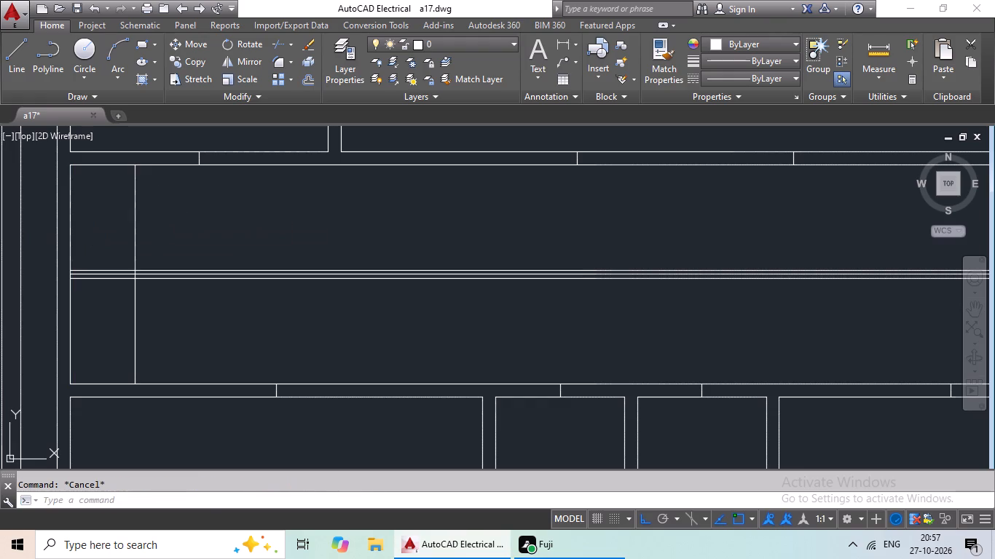
key(Escape)
key(Escape)
key(Escape)
key(Escape)
key(Escape)
key(Escape)
key(Escape)
key(Escape)
key(Escape)
key(Escape)
Trim the three horizontal centre lines between the room's left wall and the new vertical line.
text(tr)
key(space)
key(space)
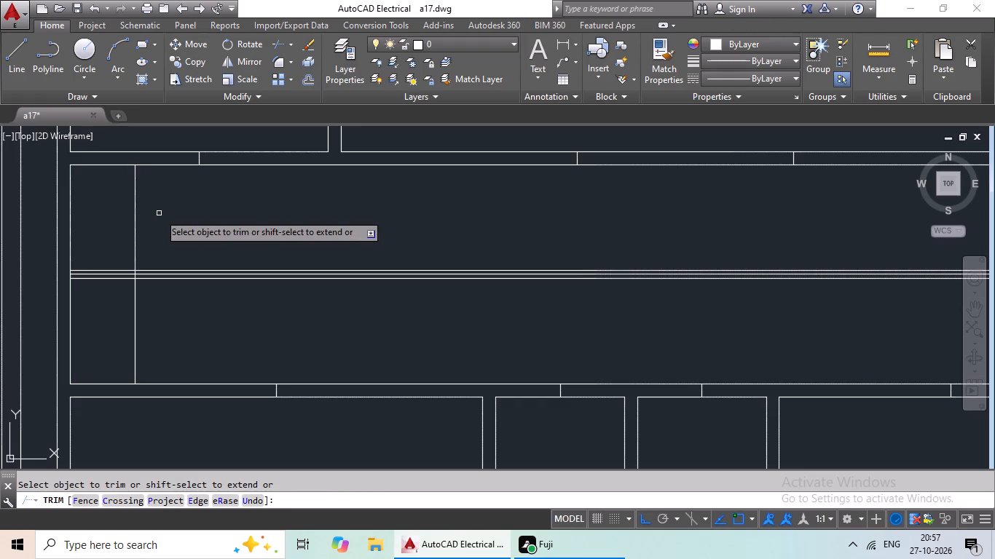
scroll(116, 273, up, 3)
drag(109, 218, 88, 314)
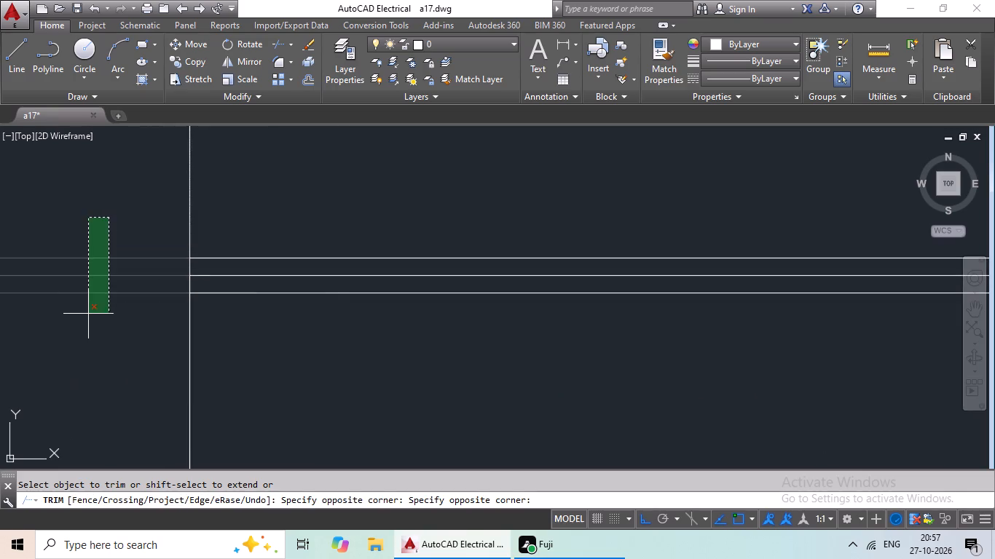
drag(88, 314, 88, 316)
click(88, 316)
scroll(130, 287, down, 3)
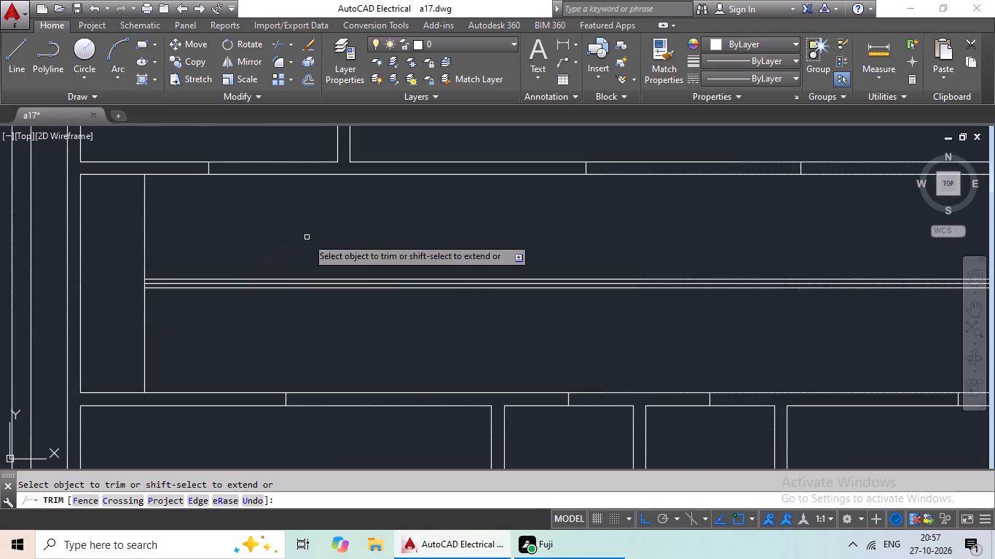
scroll(307, 237, down, 2)
middle_drag(378, 239, 322, 261)
key(Escape)
key(Escape)
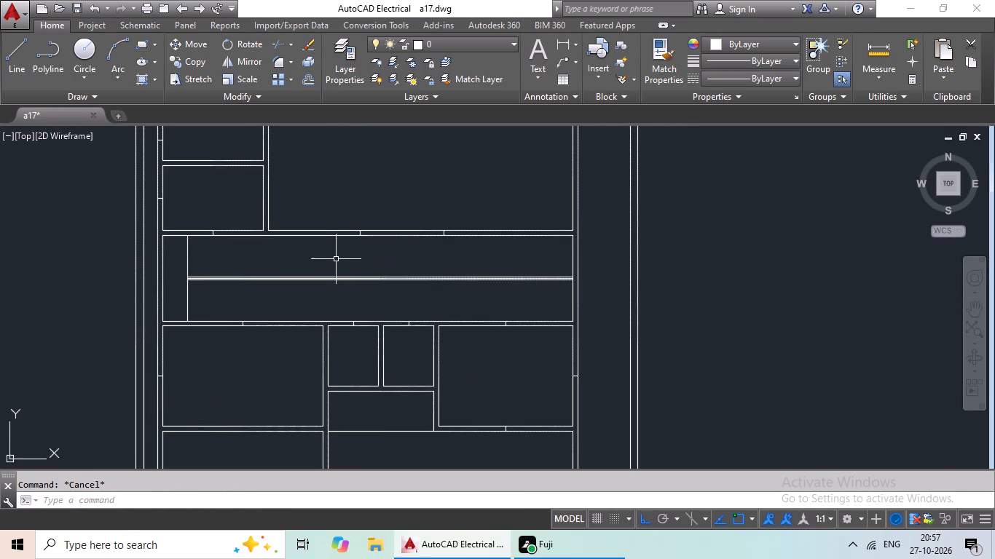
key(Escape)
key(Escape)
key(Escape)
key(Escape)
Delete the middle one of the three closely spaced horizontal lines, keeping the outer pair.
scroll(323, 263, up, 3)
middle_drag(326, 261, 519, 231)
scroll(522, 231, down, 1)
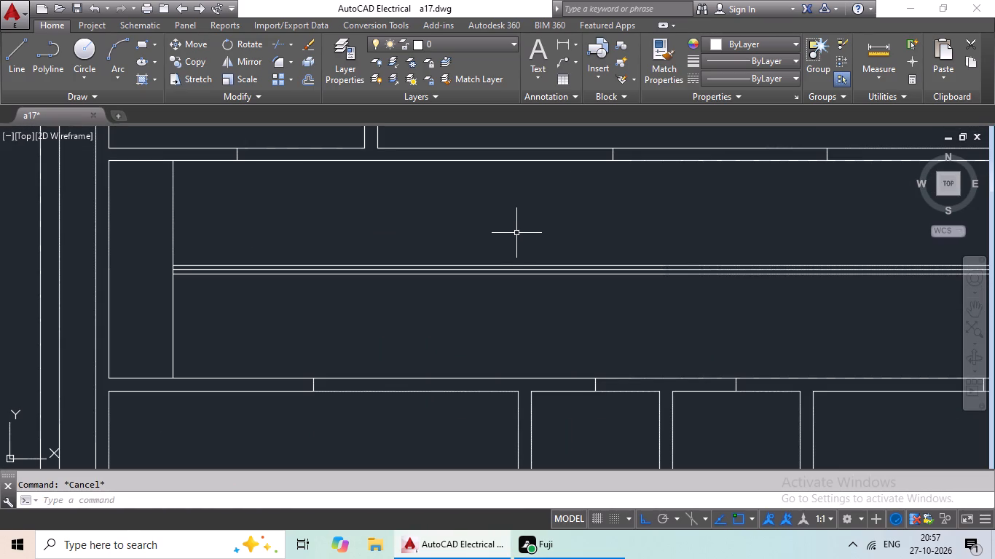
key(Escape)
key(Escape)
key(Escape)
key(Escape)
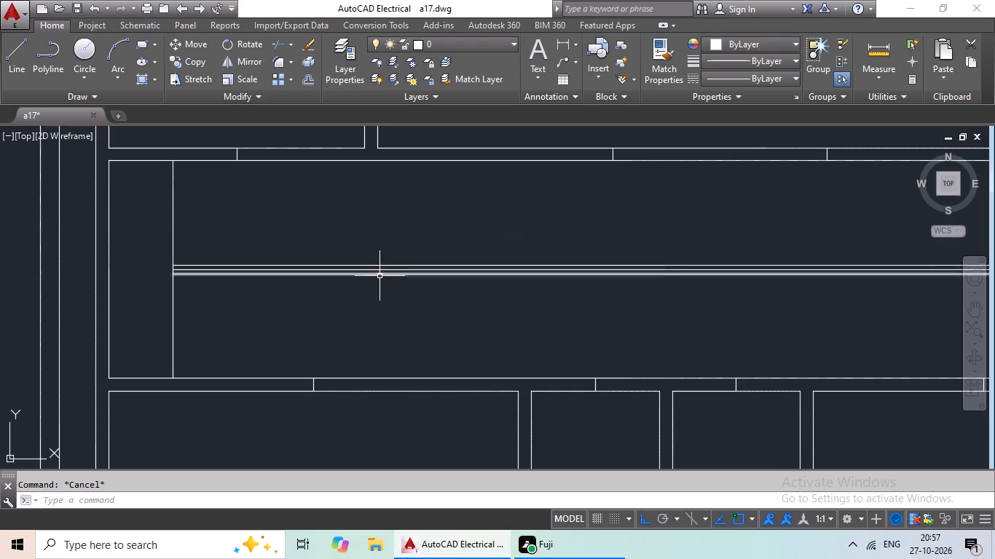
scroll(378, 277, up, 3)
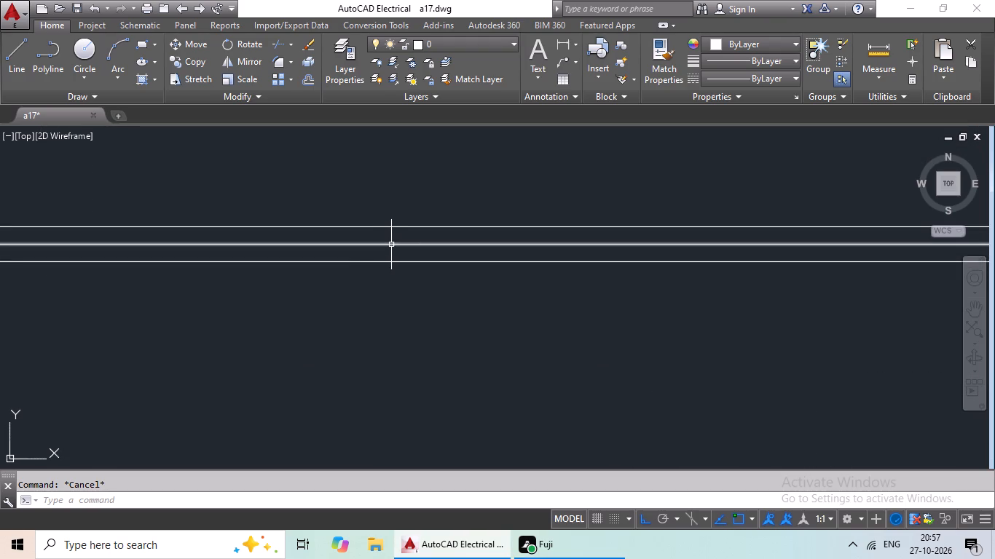
click(391, 245)
key(Delete)
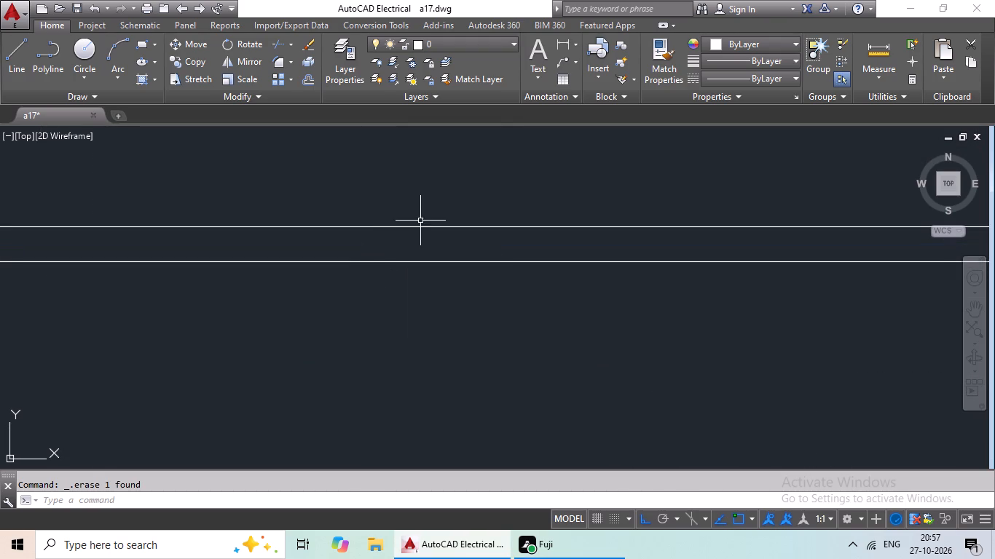
Offset the landing line and each successive copy 9" to the right until eleven tread lines follow it.
scroll(421, 220, down, 3)
middle_drag(441, 169, 392, 252)
key(Escape)
key(Escape)
key(Escape)
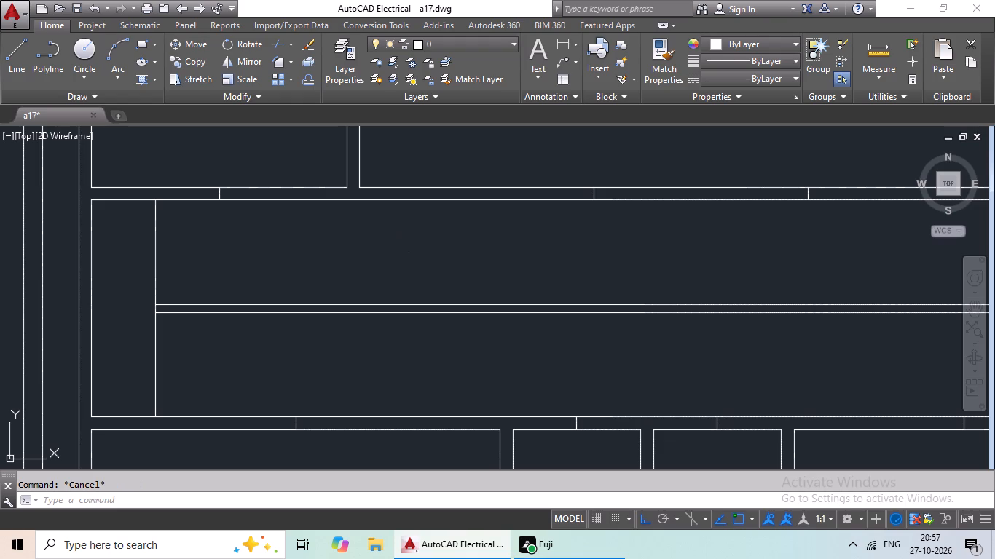
key(o)
key(Return)
text(9")
key(Return)
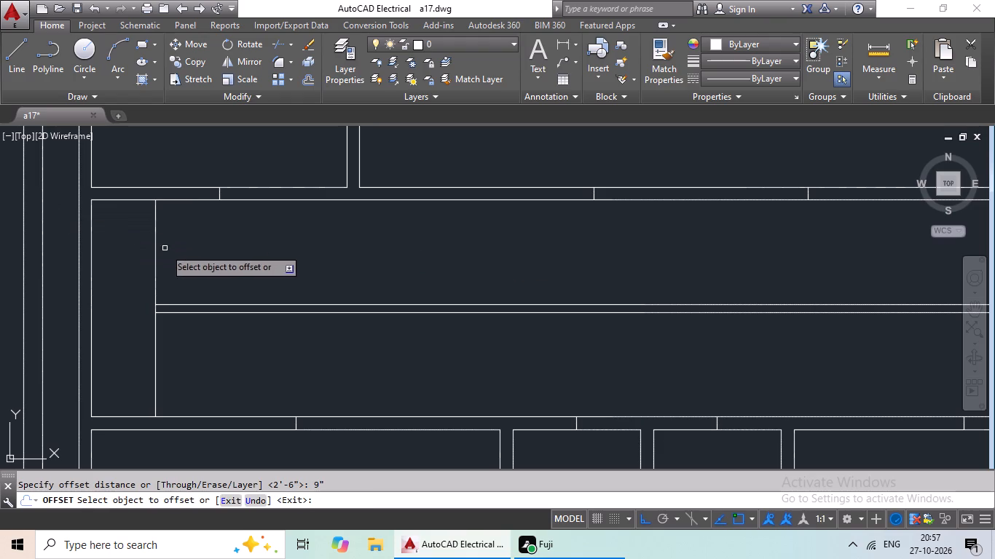
drag(155, 244, 175, 248)
click(239, 251)
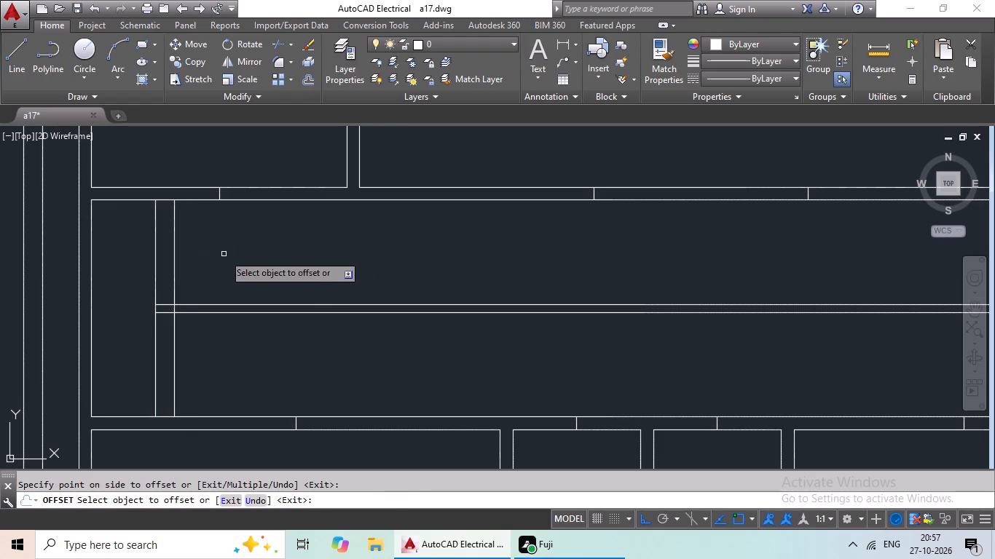
drag(176, 290, 194, 290)
click(261, 284)
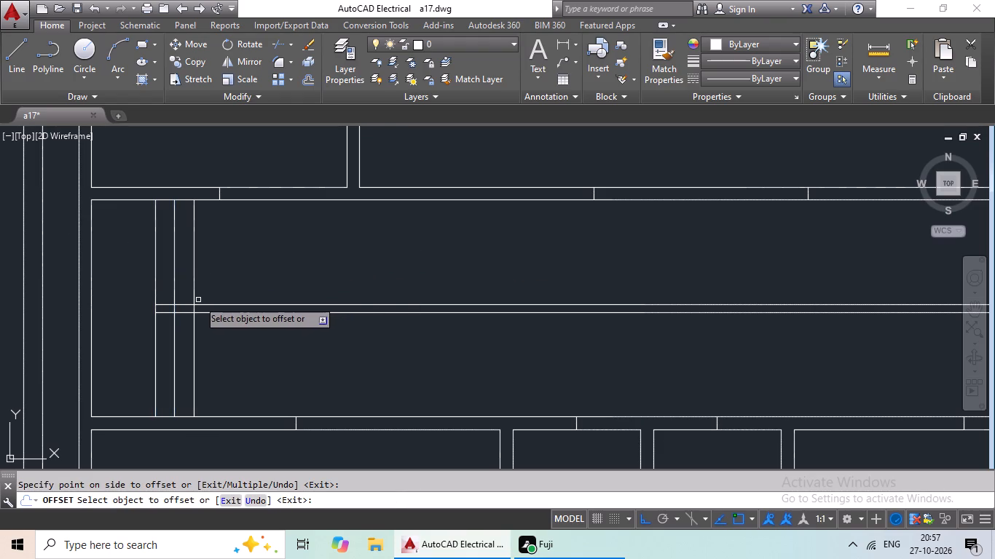
drag(192, 299, 205, 298)
drag(236, 289, 221, 295)
drag(212, 297, 226, 295)
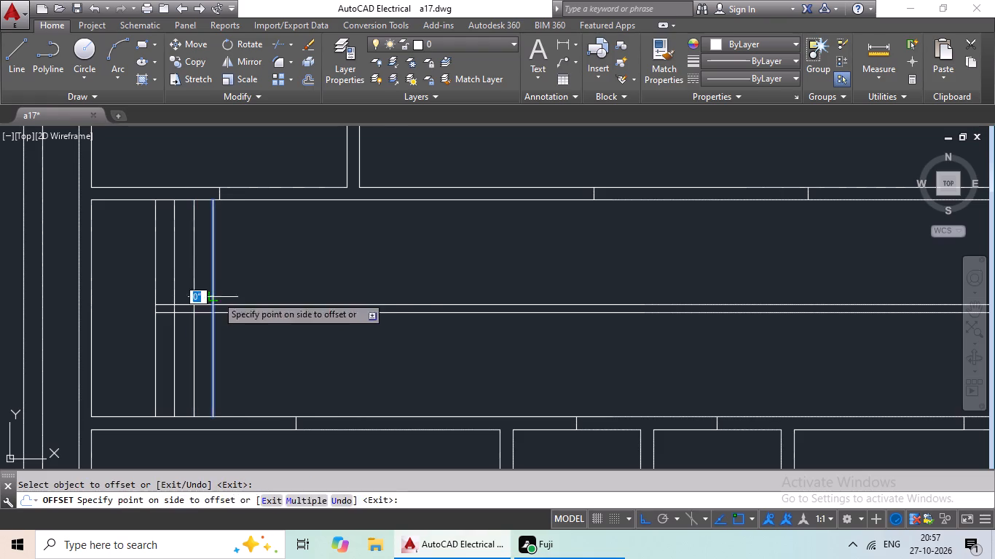
click(273, 291)
drag(233, 296, 265, 296)
drag(288, 295, 279, 296)
drag(251, 298, 278, 296)
click(317, 290)
drag(268, 298, 279, 296)
click(312, 290)
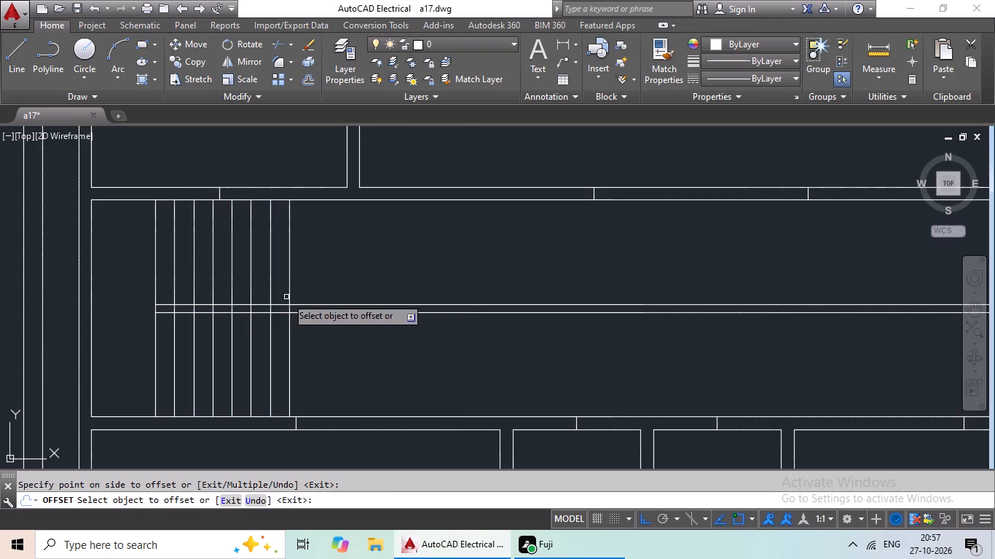
click(288, 296)
click(346, 287)
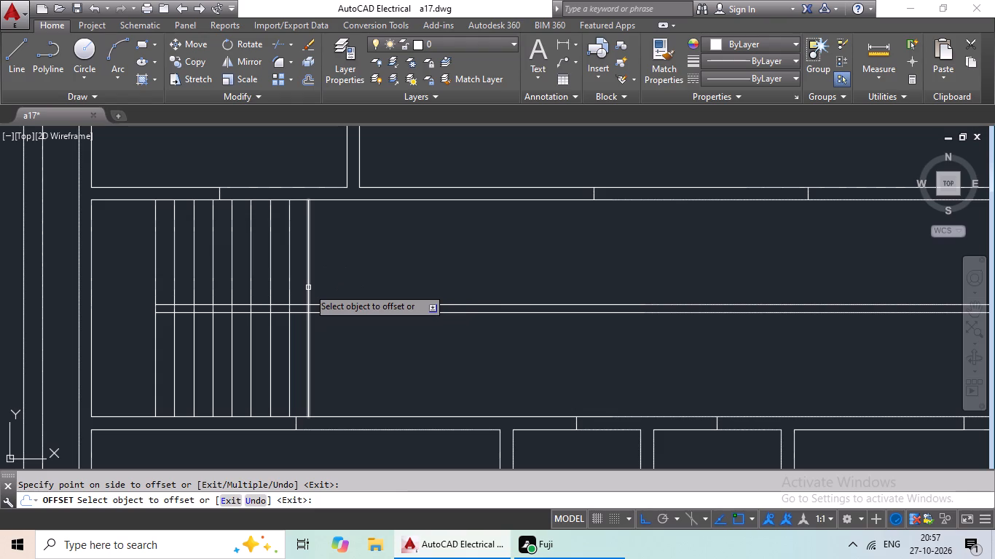
drag(308, 288, 320, 283)
click(348, 273)
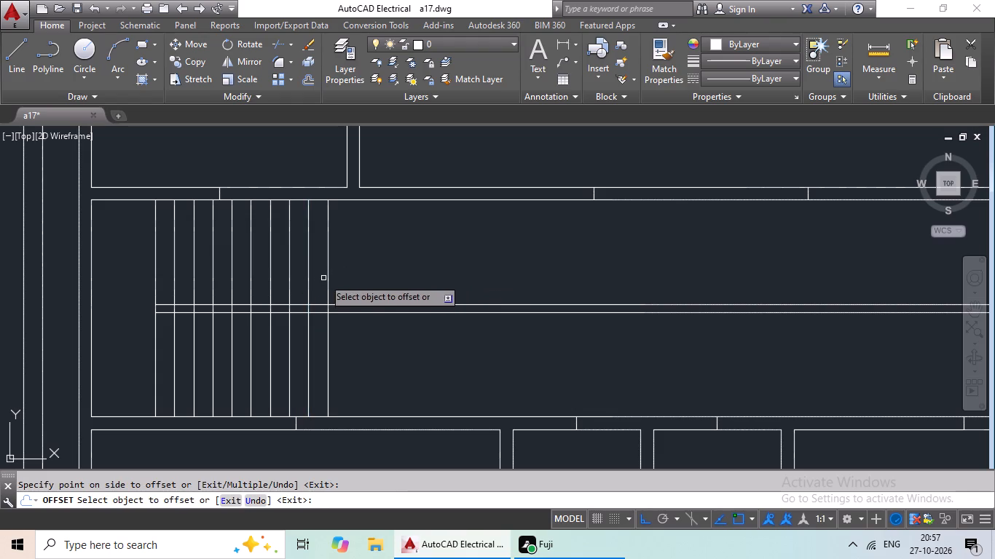
drag(326, 274, 340, 271)
click(354, 266)
click(347, 270)
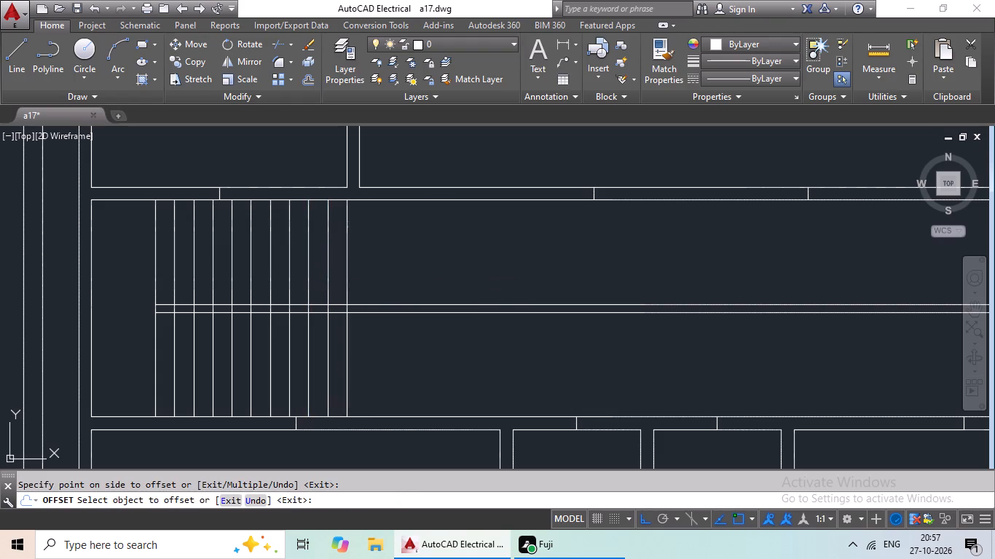
click(356, 267)
click(360, 266)
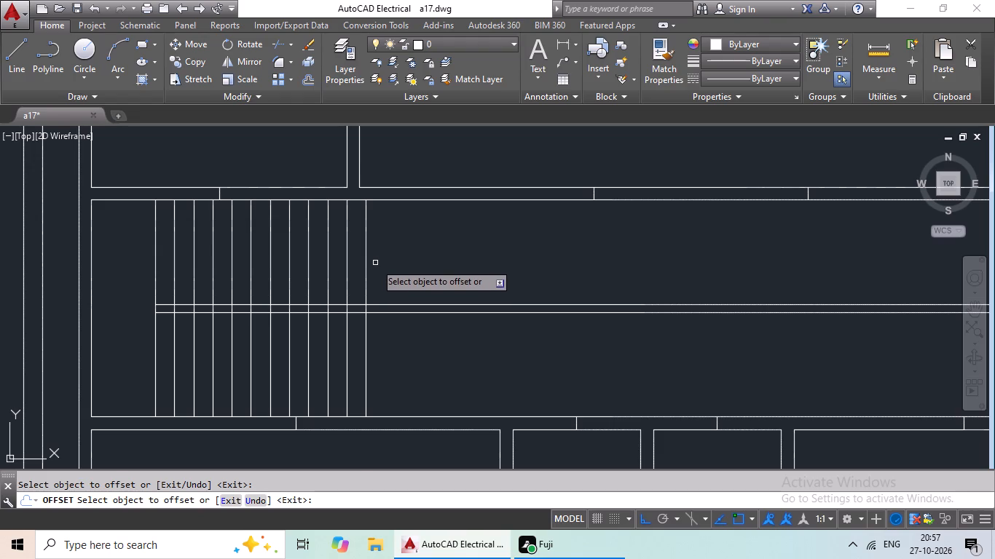
scroll(374, 261, up, 1)
key(Escape)
key(Escape)
Trim the two horizontal divider lines beyond the last tread line on the right.
key(t)
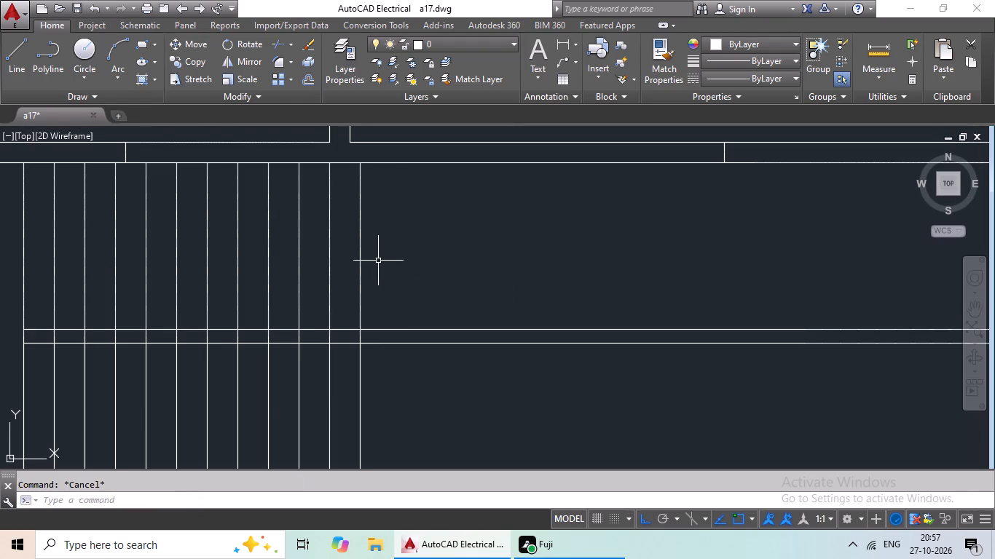
key(r)
key(space)
key(space)
drag(448, 240, 417, 370)
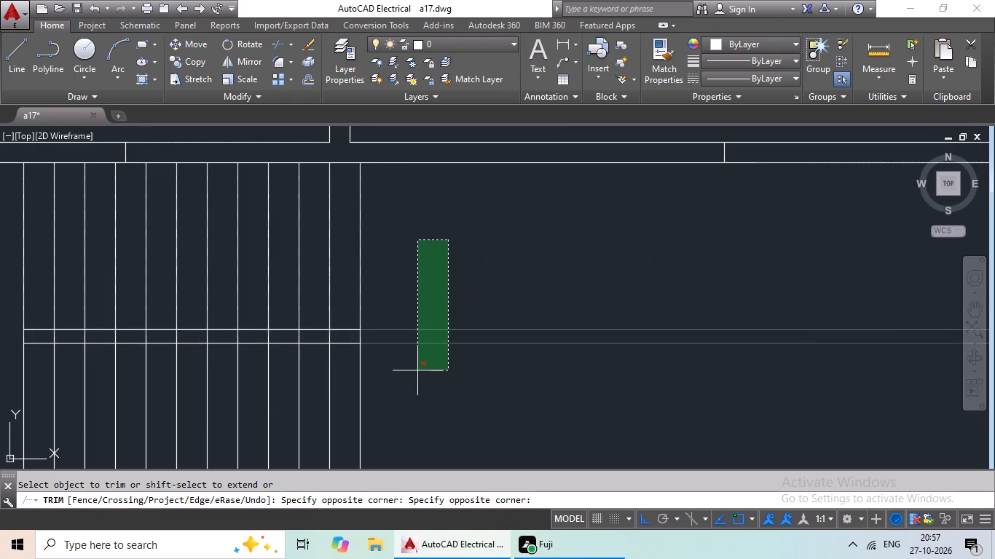
drag(417, 370, 421, 363)
scroll(497, 317, down, 1)
middle_drag(489, 318, 567, 312)
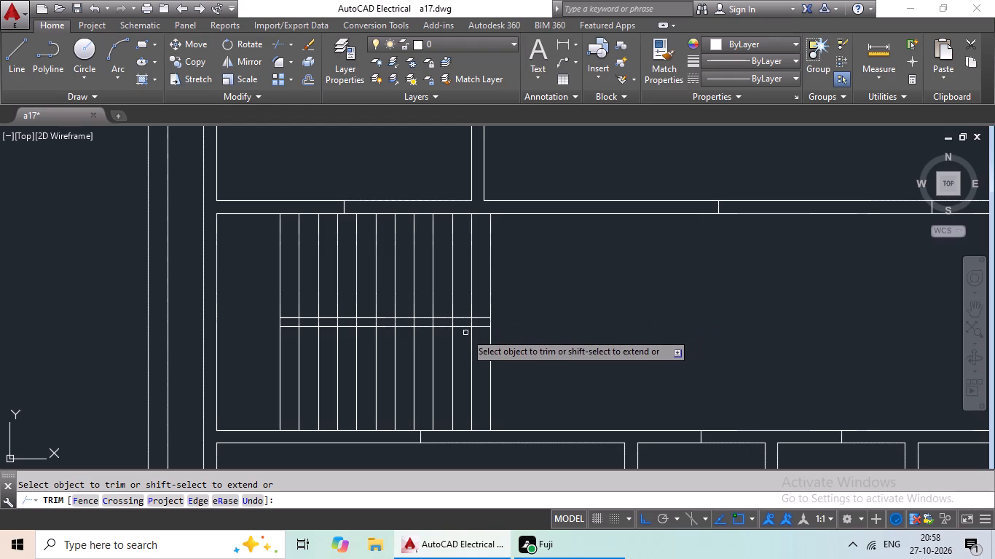
Trim the intermediate tread lines between the two divider lines, leaving the divider's end lines in place.
scroll(478, 328, up, 4)
scroll(500, 301, down, 1)
drag(500, 299, 414, 314)
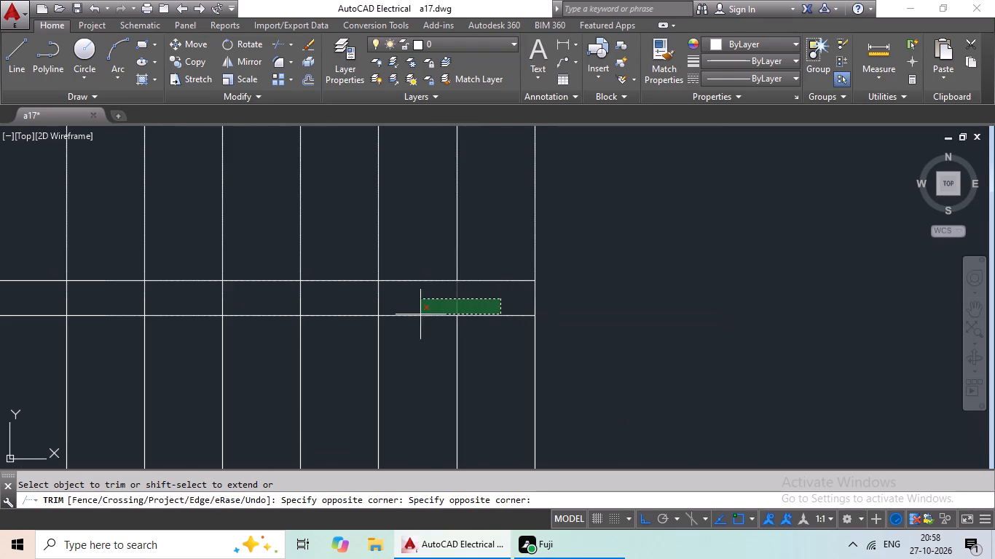
drag(414, 314, 56, 293)
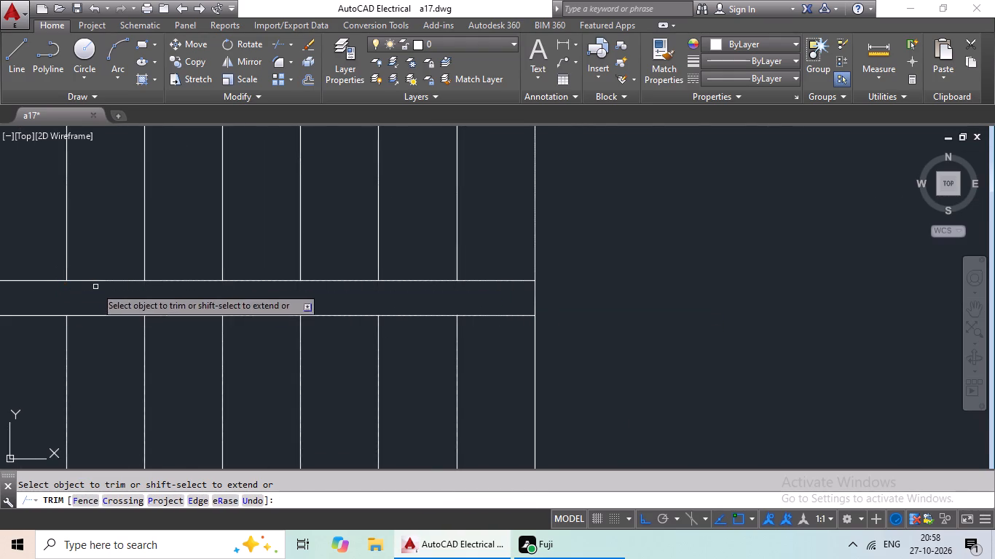
middle_drag(95, 286, 563, 299)
scroll(96, 286, down, 1)
drag(523, 303, 438, 312)
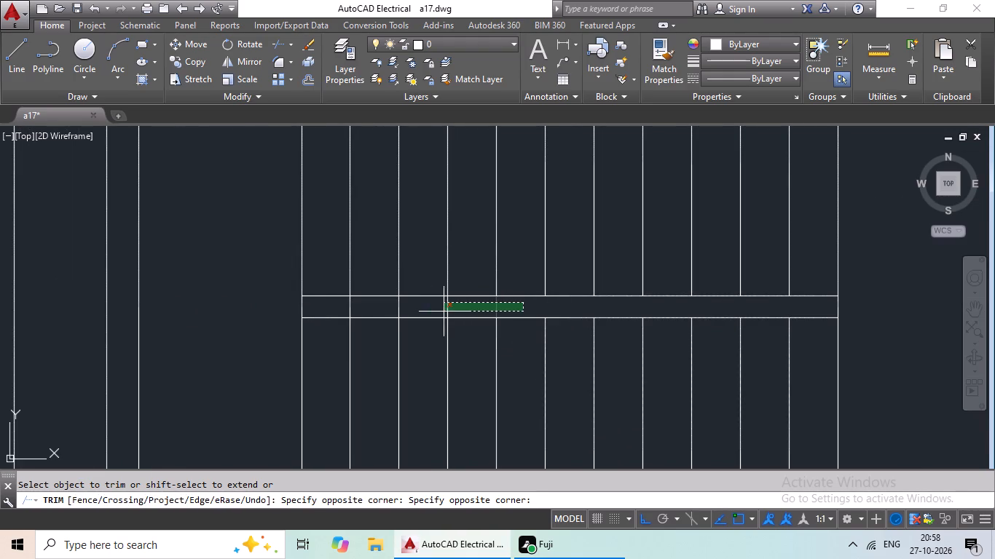
drag(438, 312, 323, 308)
scroll(477, 294, down, 3)
middle_drag(802, 304, 806, 305)
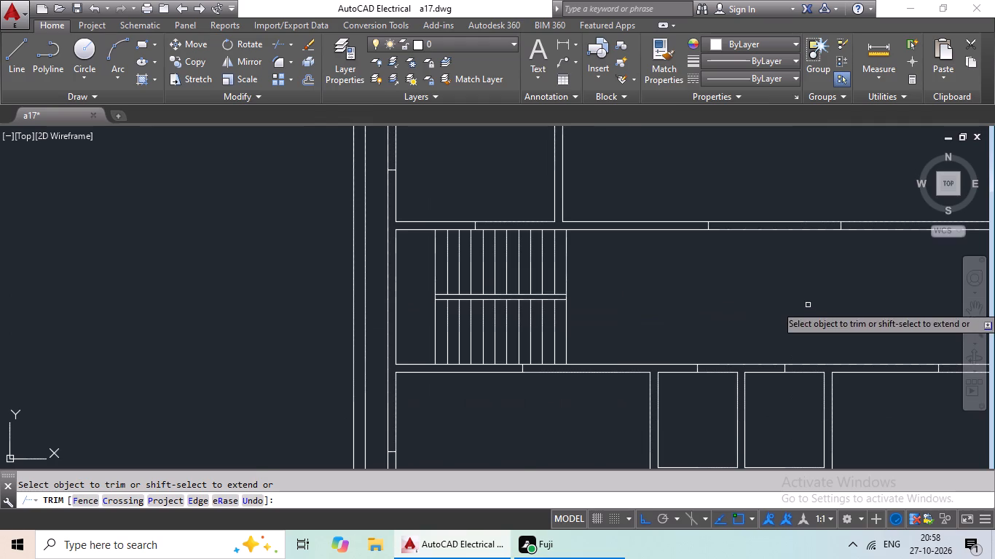
middle_drag(806, 305, 676, 301)
key(Escape)
scroll(516, 293, up, 1)
middle_drag(516, 293, 540, 283)
key(Escape)
key(Escape)
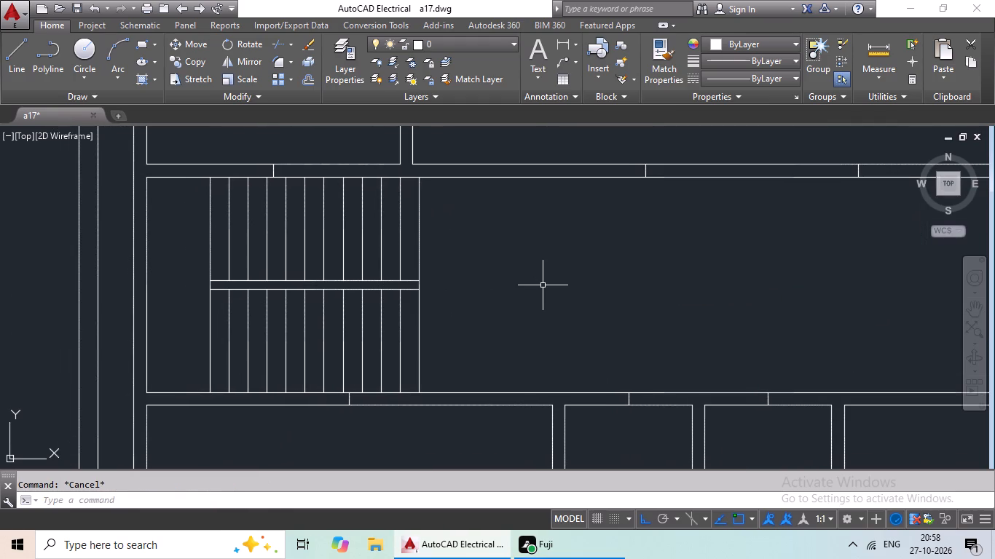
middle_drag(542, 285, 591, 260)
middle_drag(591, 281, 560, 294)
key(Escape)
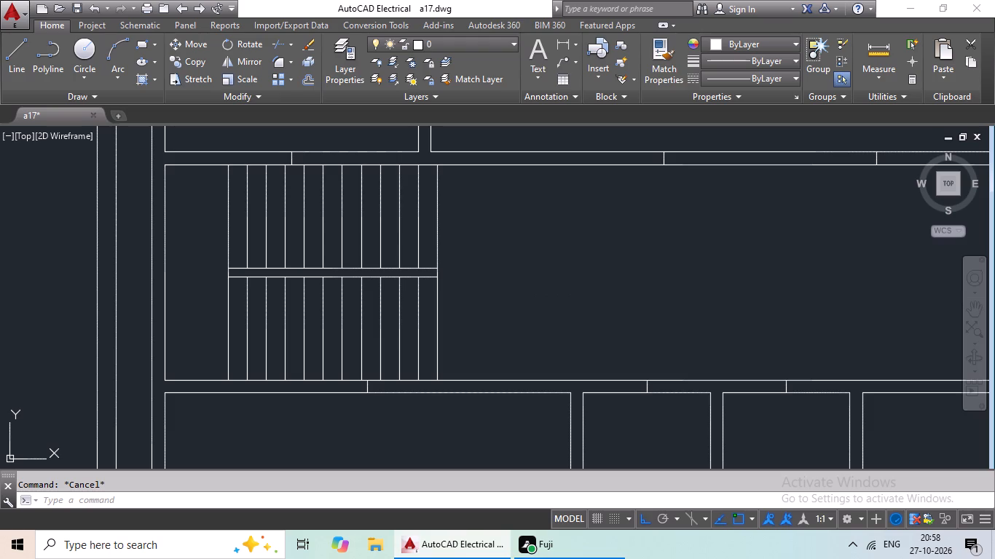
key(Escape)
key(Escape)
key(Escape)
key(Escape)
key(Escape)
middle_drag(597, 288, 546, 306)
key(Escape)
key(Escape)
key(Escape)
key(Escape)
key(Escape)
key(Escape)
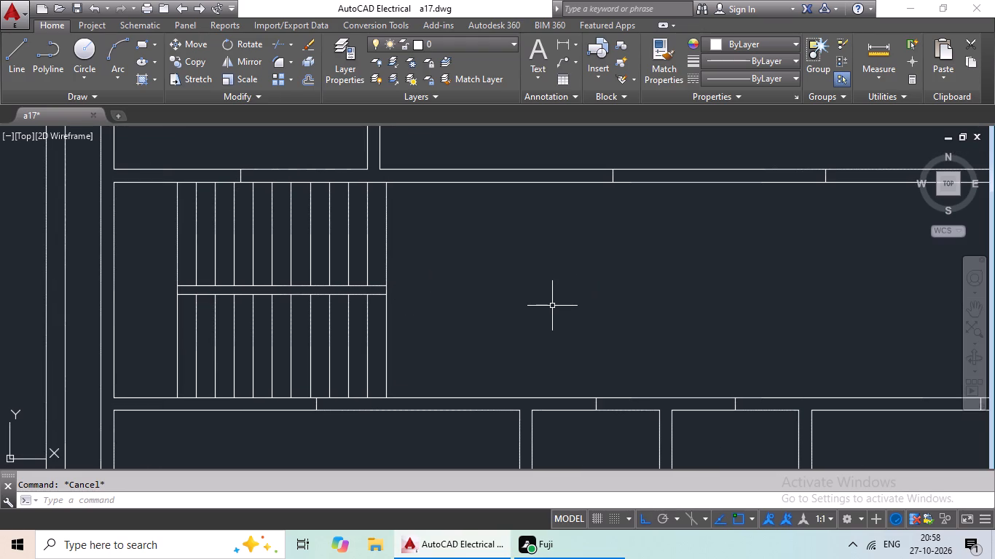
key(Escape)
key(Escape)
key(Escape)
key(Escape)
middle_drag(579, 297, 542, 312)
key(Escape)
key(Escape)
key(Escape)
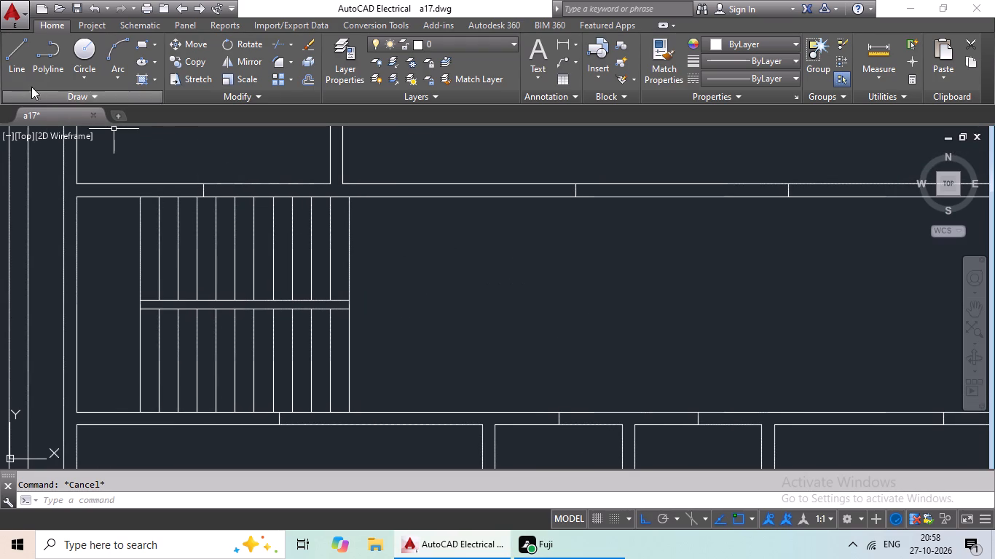
Draw a U-shaped walk line from the upper flight's fifth tread, about 4'5" down across the landing, to the lower flight's second-to-last tread line.
click(21, 58)
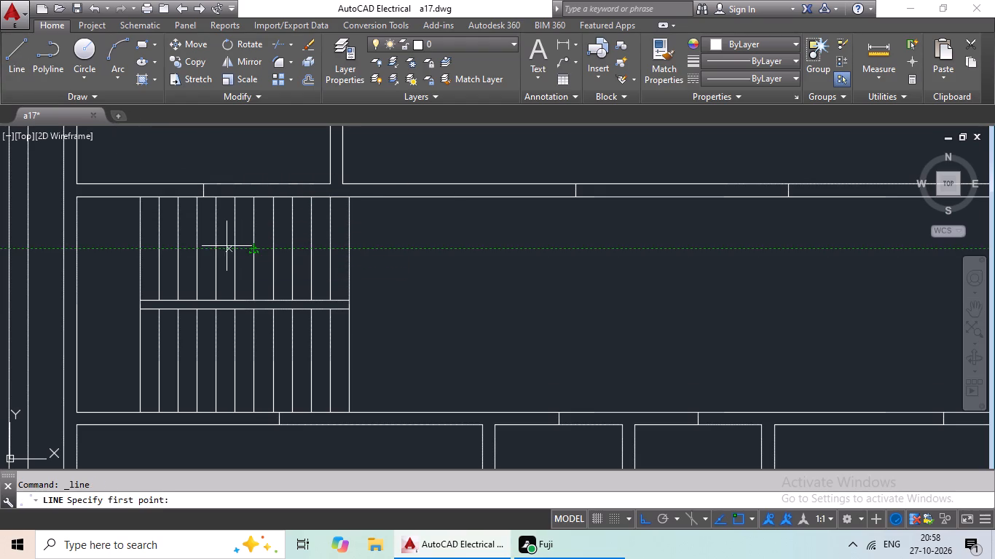
click(232, 245)
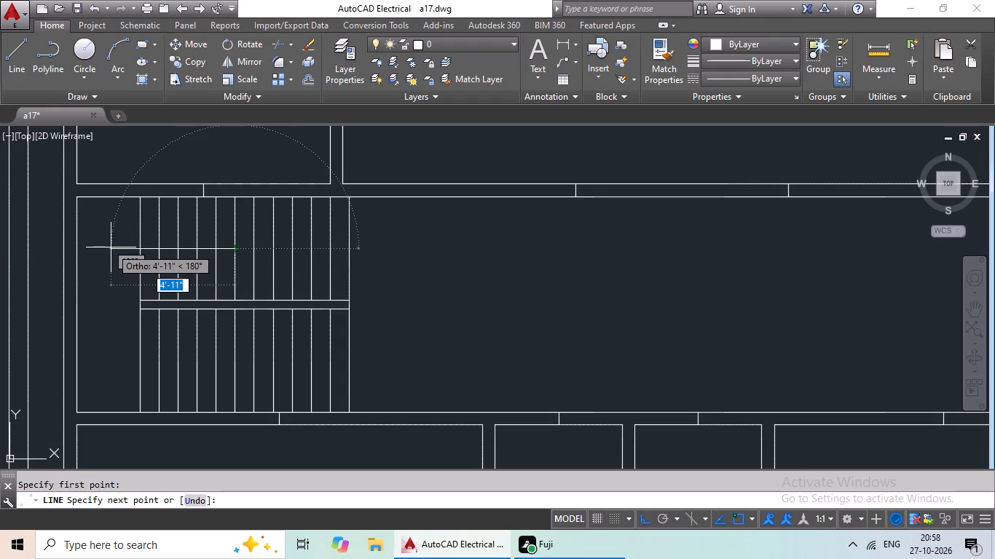
click(103, 248)
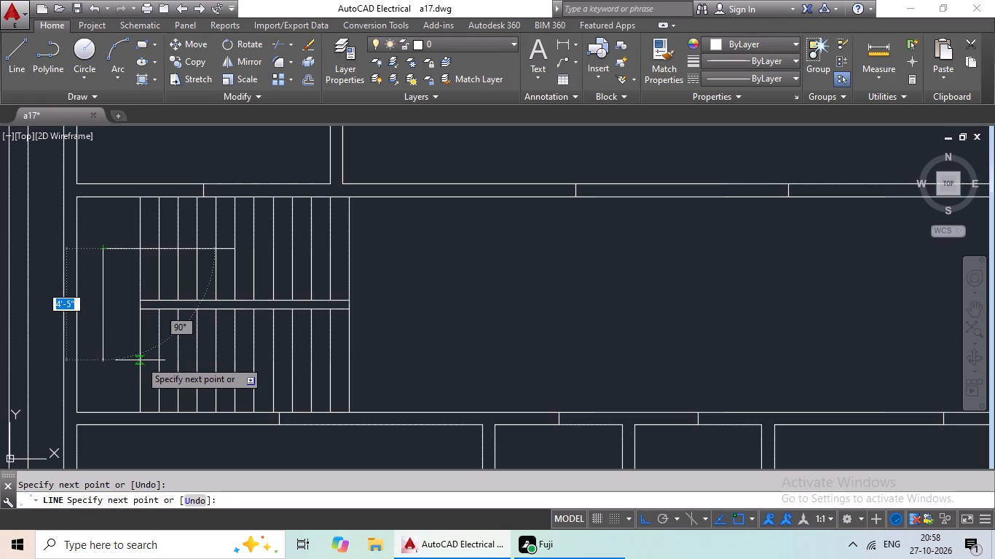
click(104, 360)
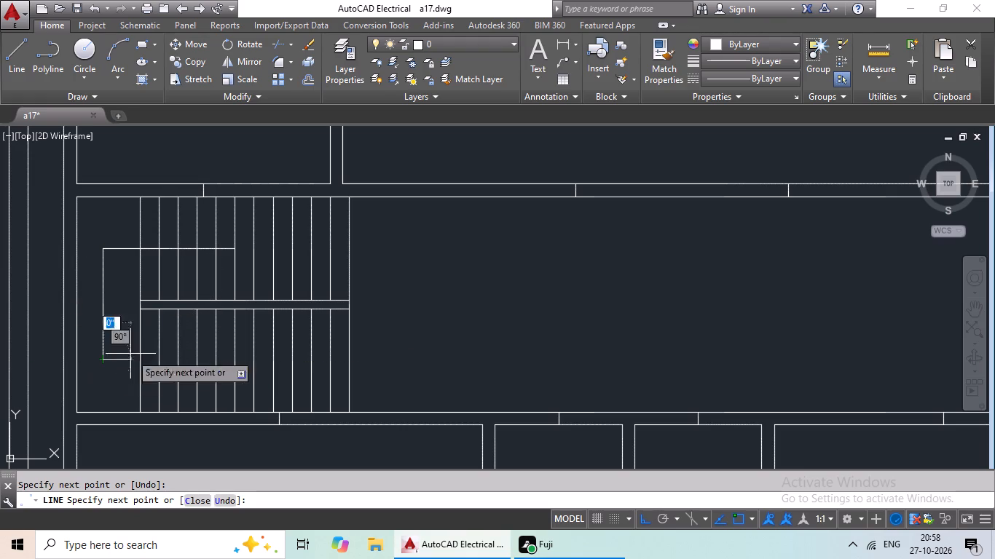
click(333, 357)
key(Escape)
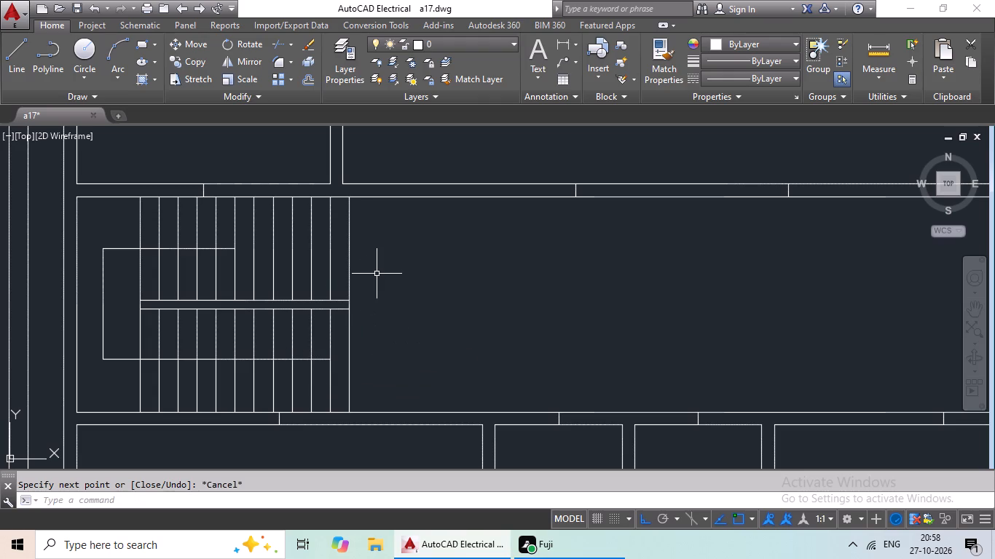
Draw a notched arrowhead one tread (9") long, pointing right, at the walk line's end in the upper flight.
click(16, 73)
middle_drag(238, 271, 385, 333)
scroll(381, 325, up, 1)
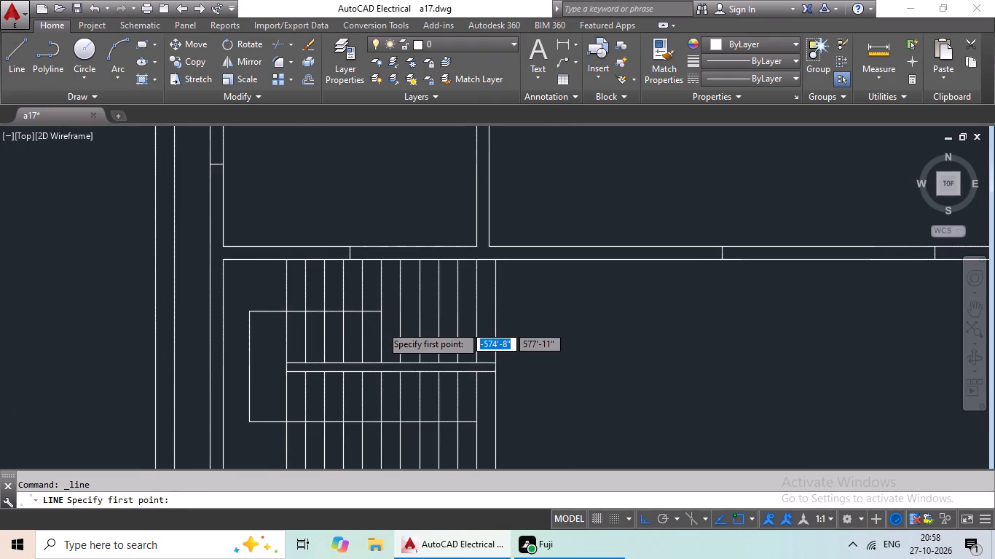
scroll(381, 325, up, 2)
click(380, 272)
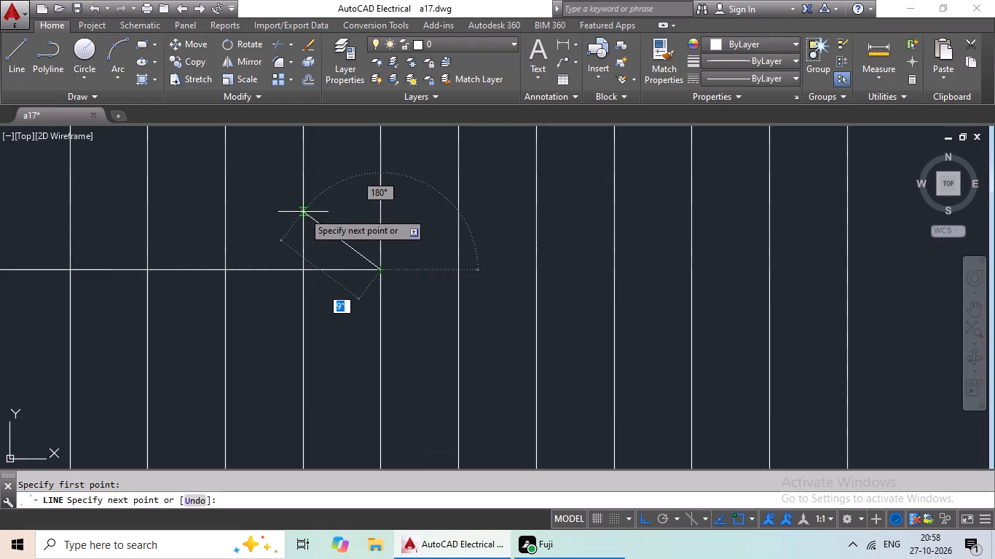
click(303, 209)
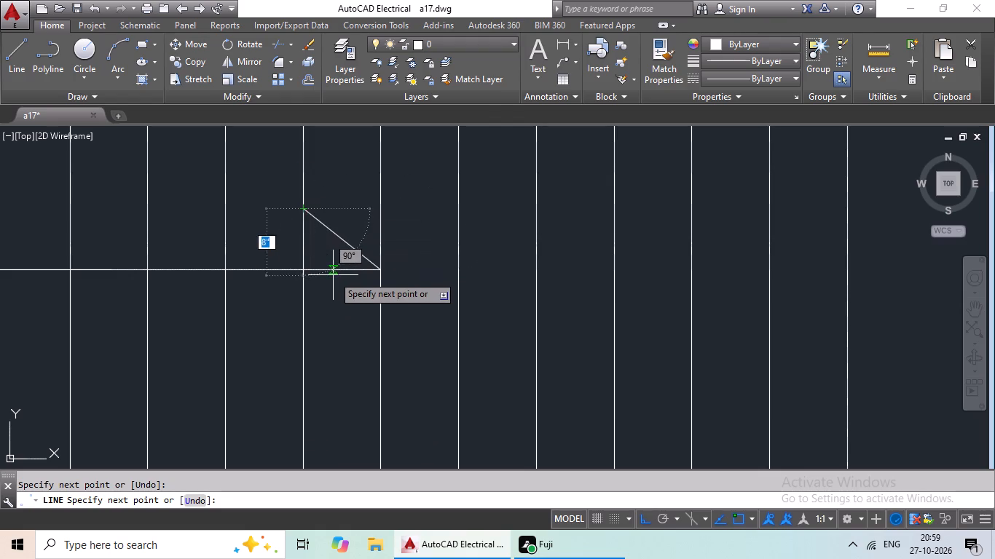
click(331, 269)
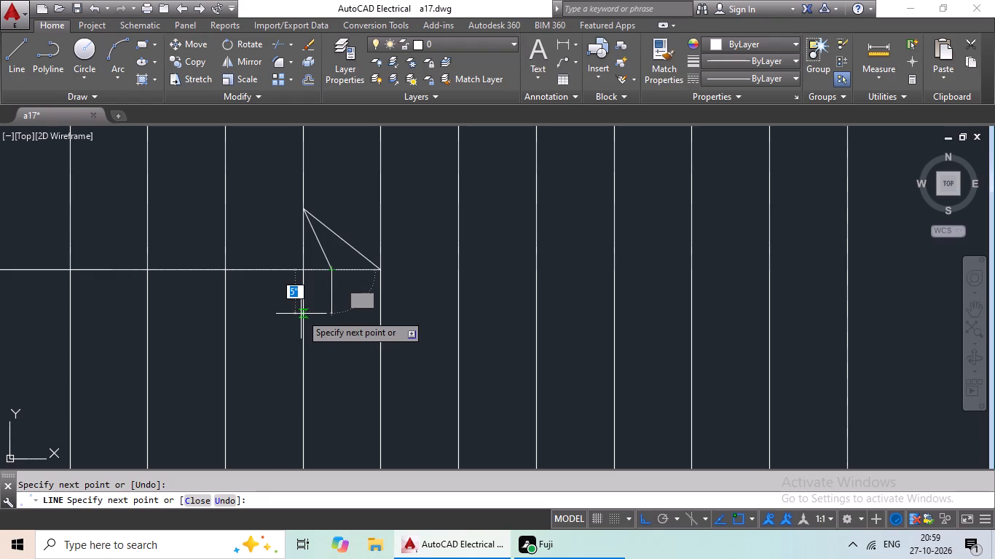
click(303, 321)
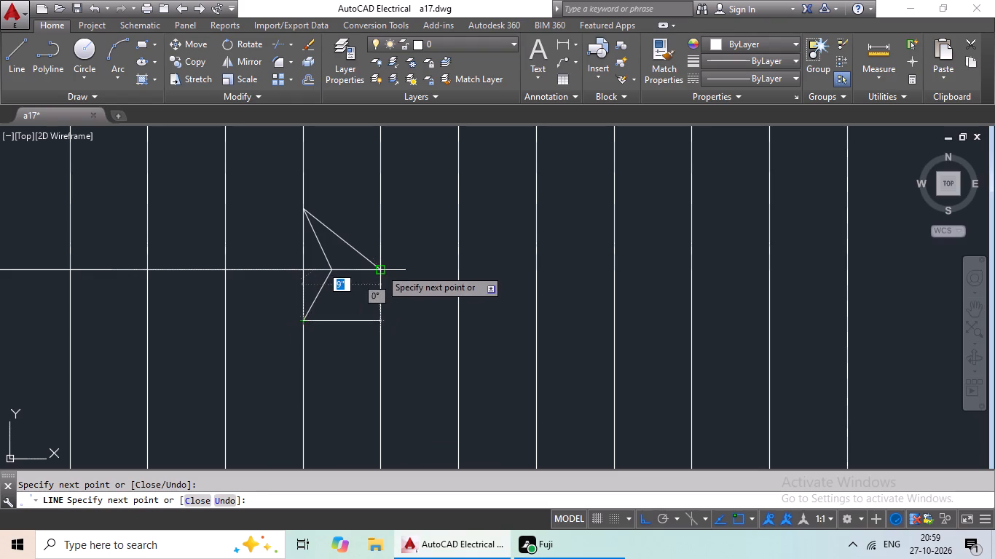
click(381, 269)
key(Escape)
scroll(476, 279, down, 3)
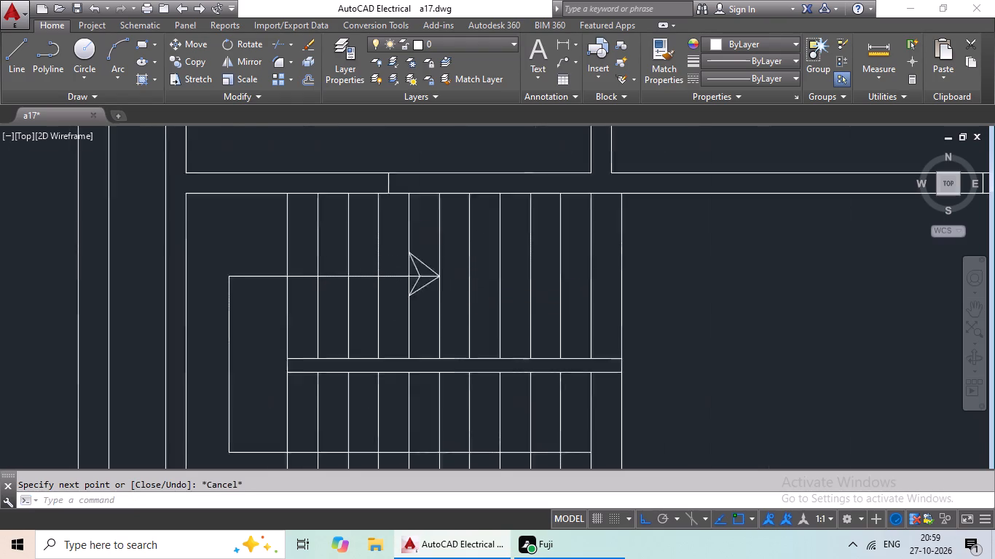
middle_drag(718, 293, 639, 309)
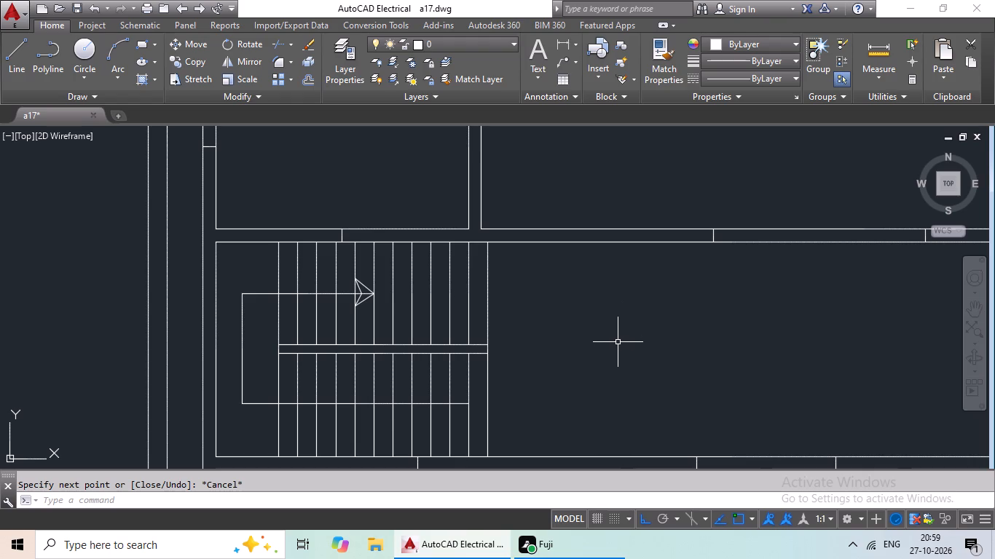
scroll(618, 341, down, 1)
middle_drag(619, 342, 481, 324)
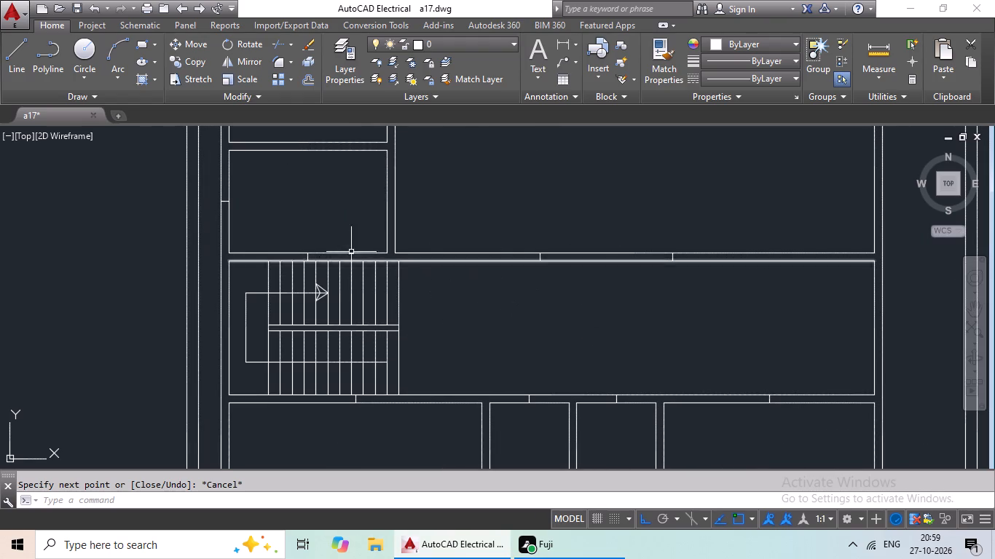
Draw a 3' horizontal line in the empty space to the right of the floor plan.
scroll(511, 289, down, 2)
middle_drag(519, 291, 404, 338)
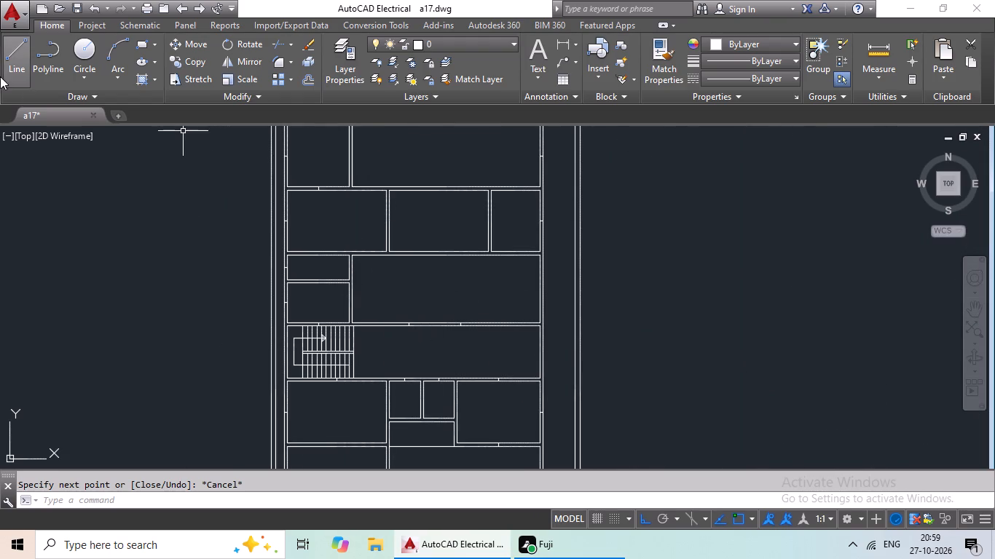
click(11, 75)
middle_drag(740, 276, 446, 333)
scroll(514, 283, down, 2)
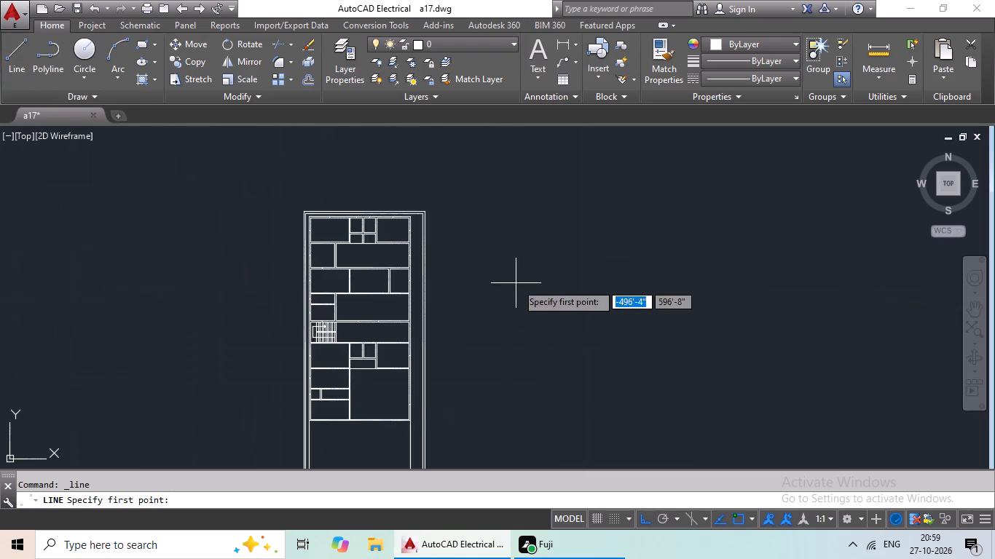
middle_drag(523, 282, 310, 255)
drag(458, 234, 467, 237)
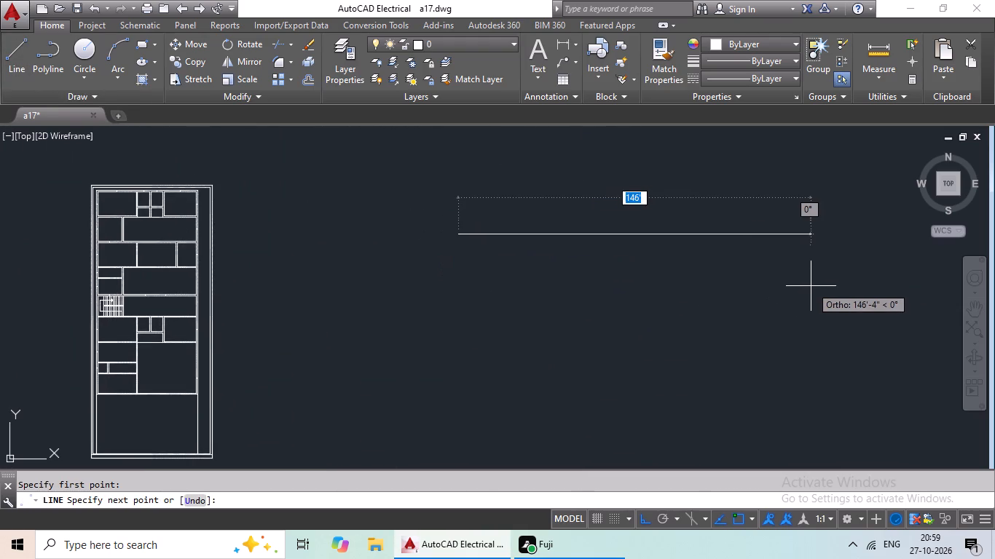
text(3')
key(Return)
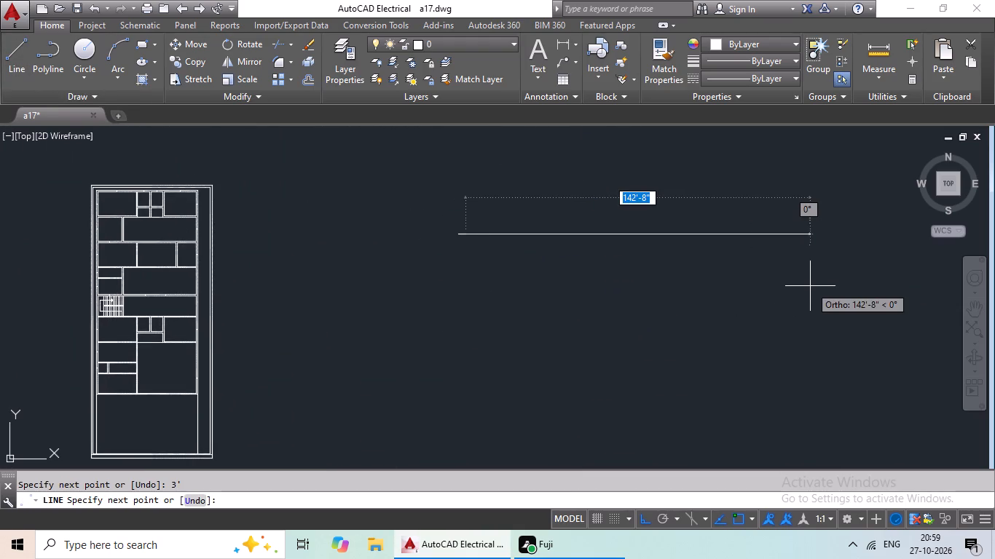
key(Escape)
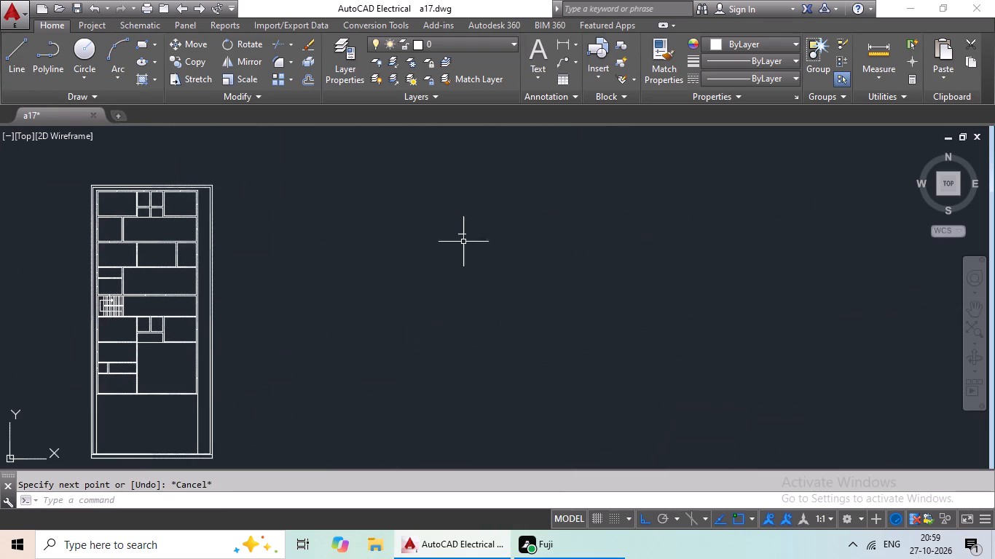
Draw a separate 9" vertical line just beyond the right end of the 3' horizontal line.
scroll(465, 223, up, 5)
middle_drag(476, 271, 520, 258)
key(Escape)
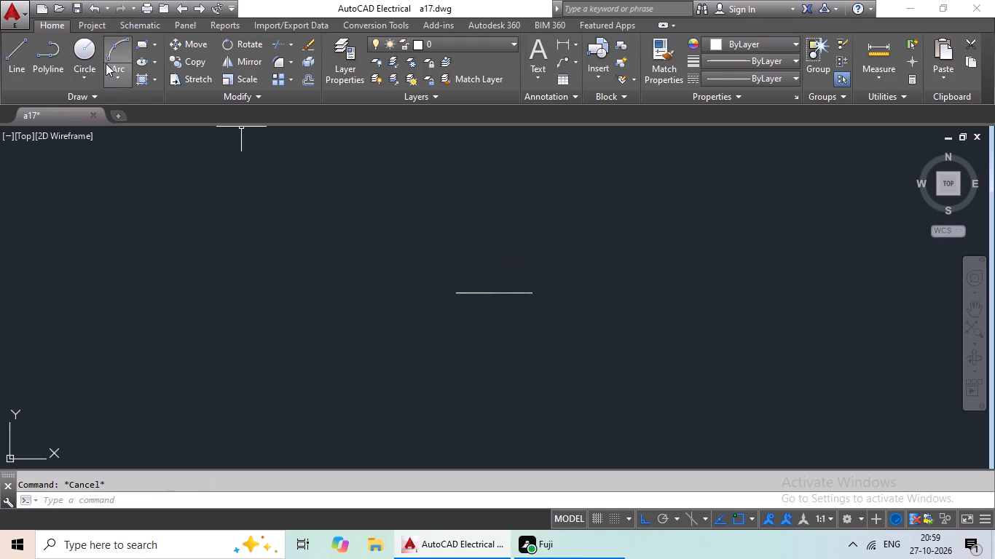
click(20, 71)
click(569, 263)
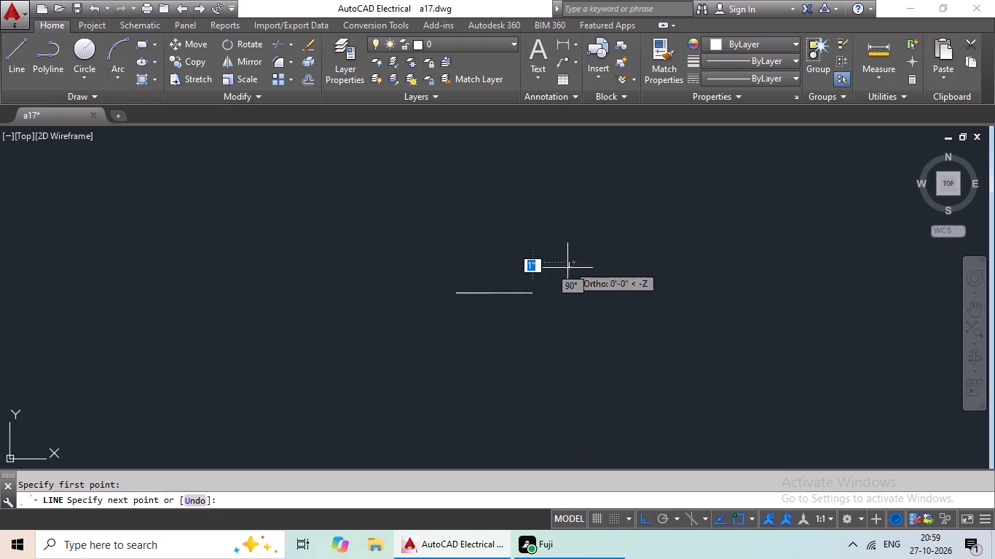
text(9")
key(Return)
key(Escape)
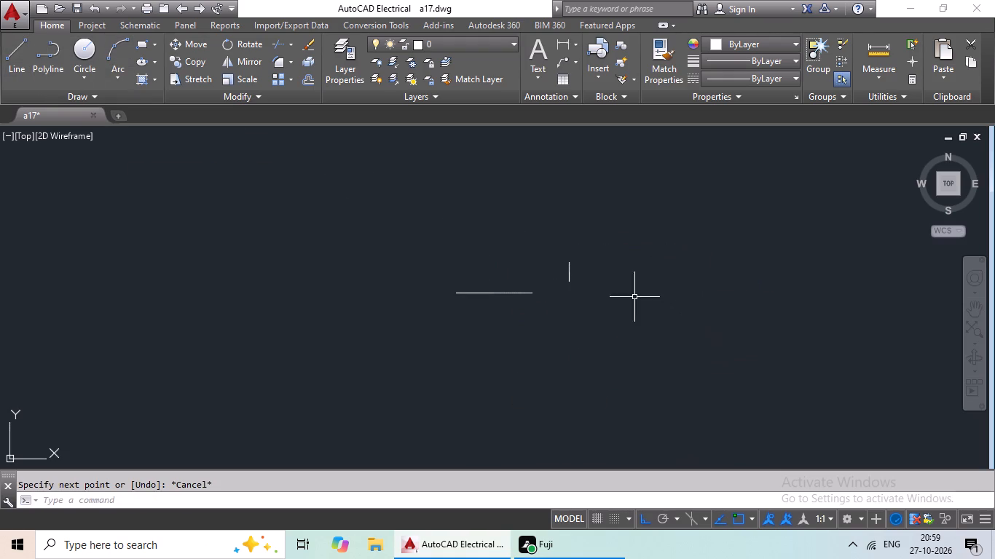
Copy the 9" vertical line from its midpoint onto the right endpoint of the 3' horizontal line.
click(569, 264)
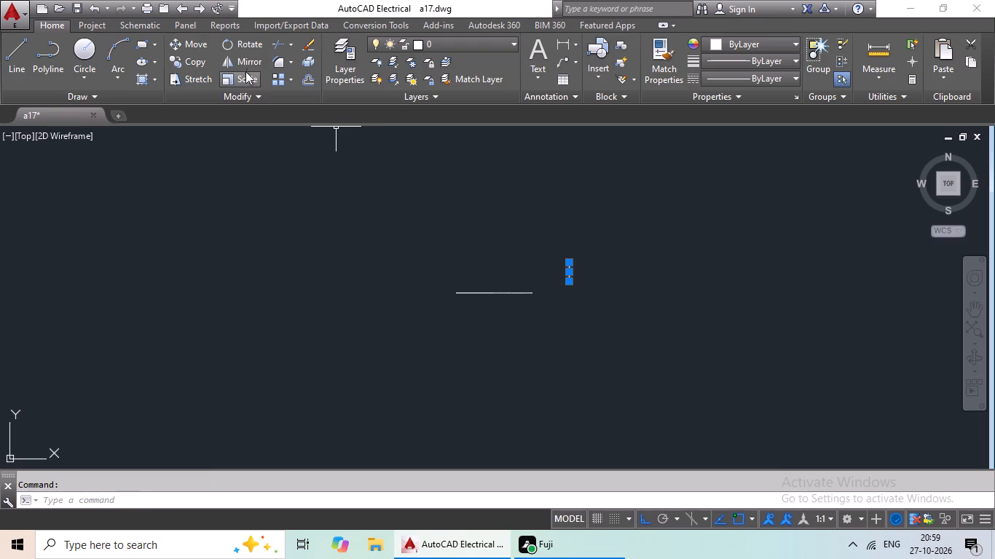
click(207, 61)
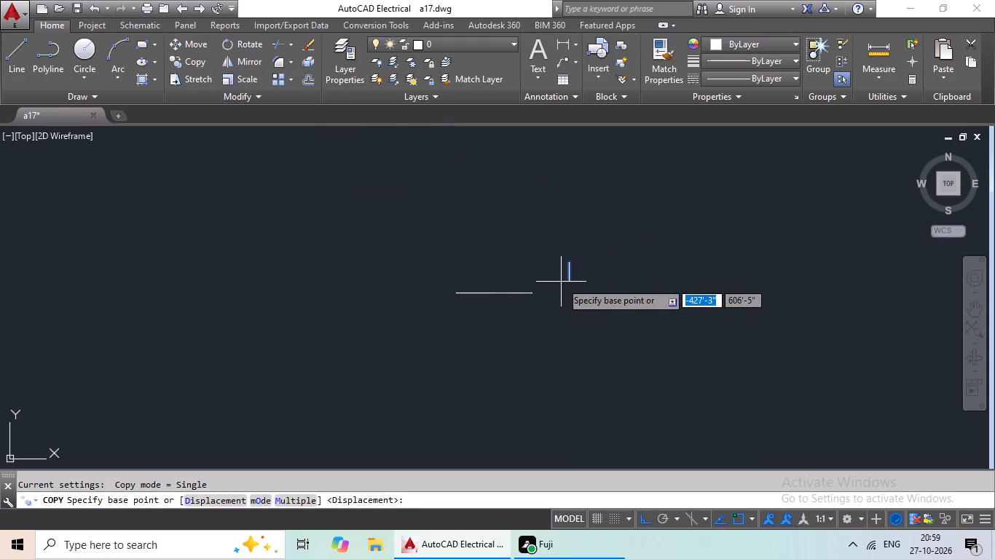
scroll(578, 269, up, 2)
click(554, 276)
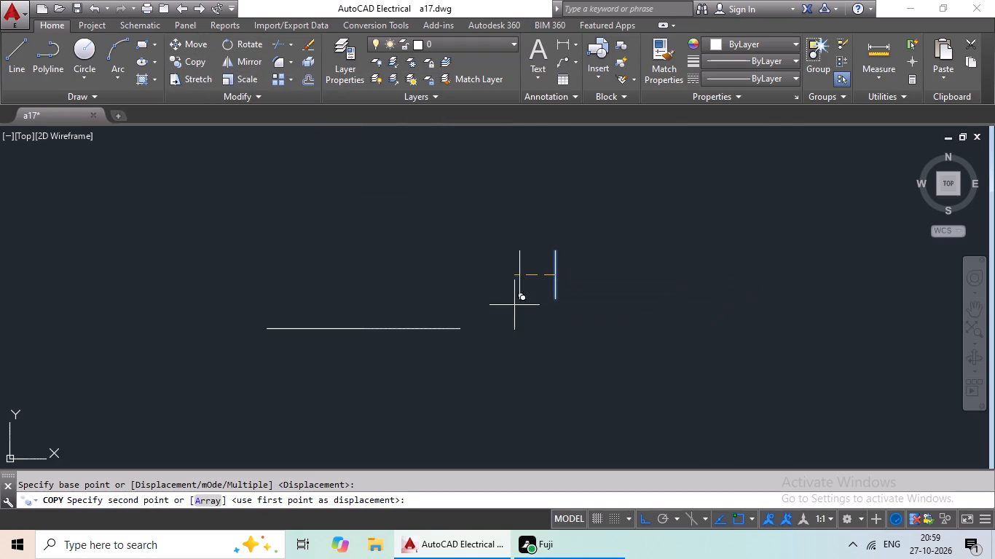
click(457, 331)
key(Escape)
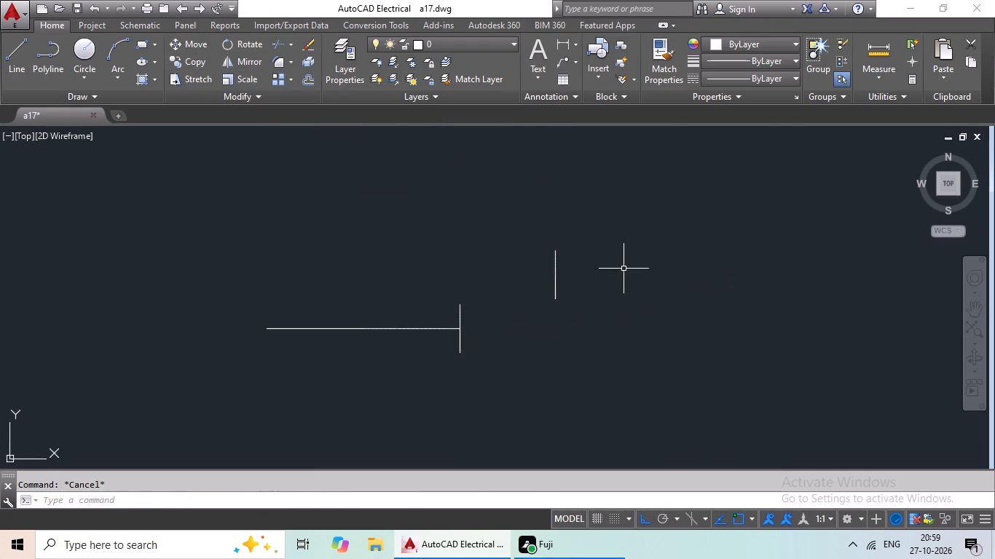
Erase the original 9" vertical line standing apart from the horizontal line.
drag(607, 265, 543, 280)
key(Delete)
scroll(581, 266, down, 2)
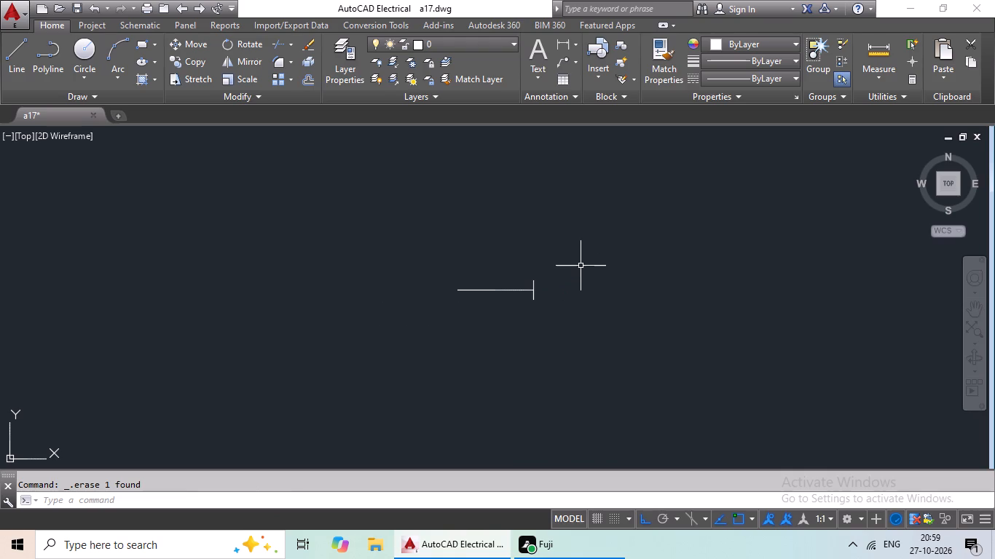
key(Escape)
key(Escape)
Start an Offset for the new linework beside the floor plan.
key(o)
key(Return)
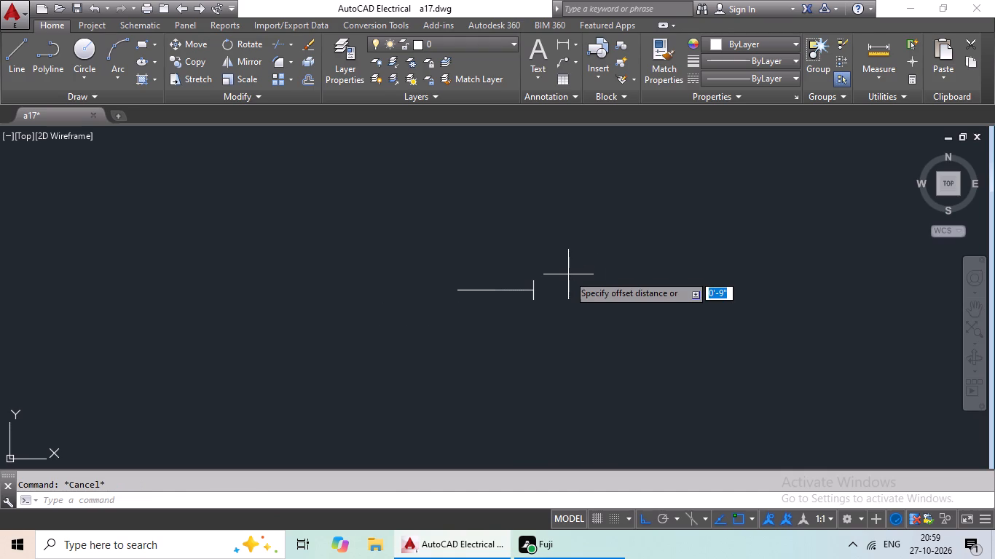
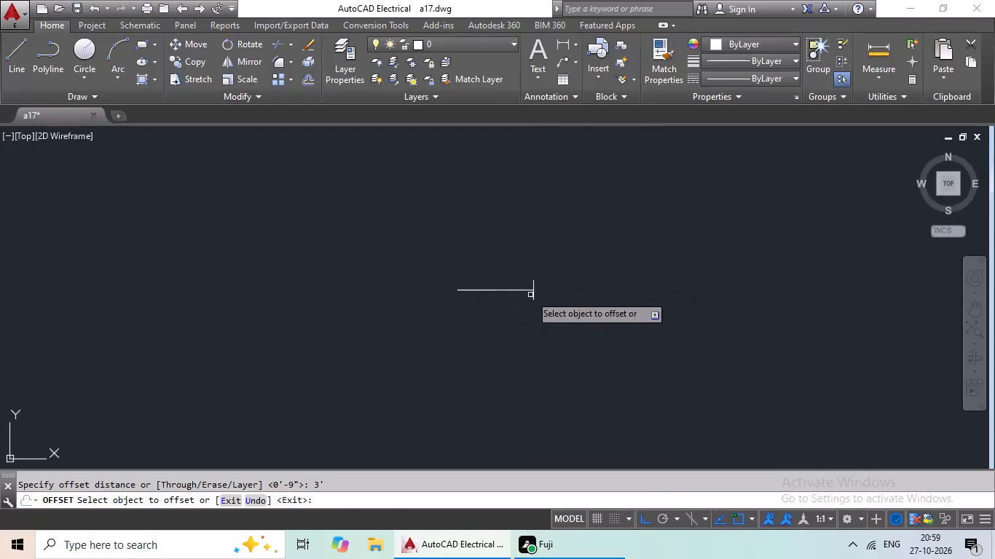
Offset the 9" vertical line 3' to the opposite end of the horizontal line.
drag(533, 284, 524, 284)
click(468, 285)
key(Escape)
key(Escape)
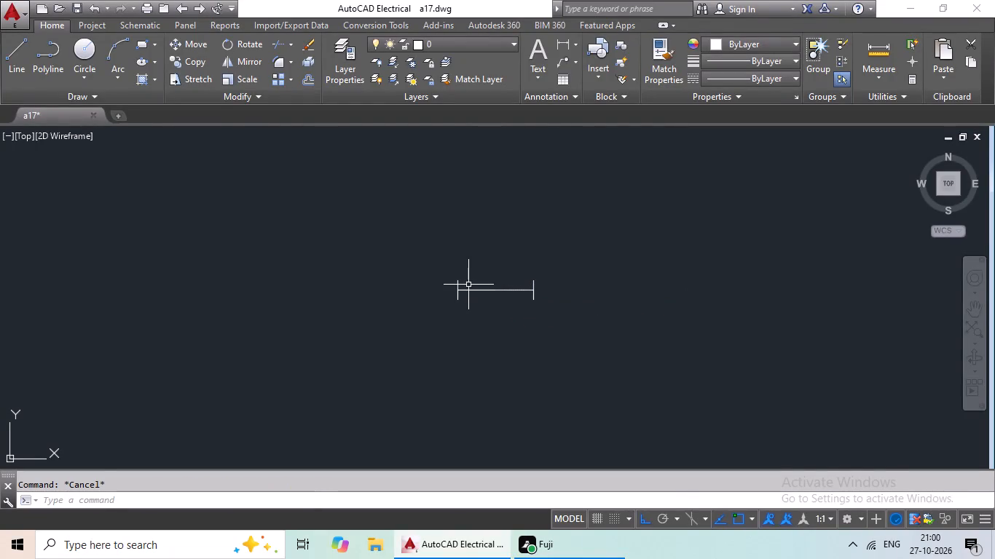
Offset the 3' horizontal line 1/2" above and 1/2" below itself.
key(o)
key(Return)
text(1/2")
key(Return)
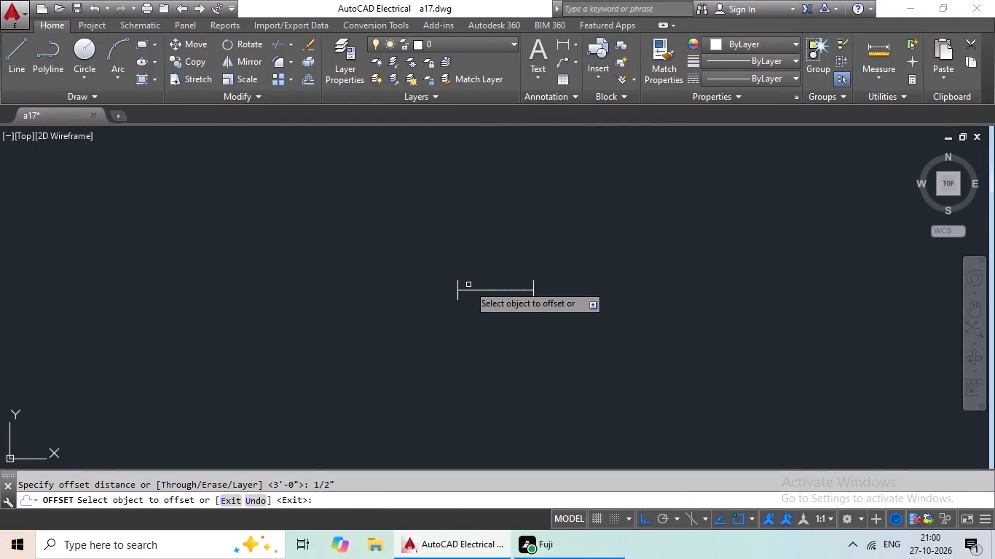
scroll(487, 292, up, 4)
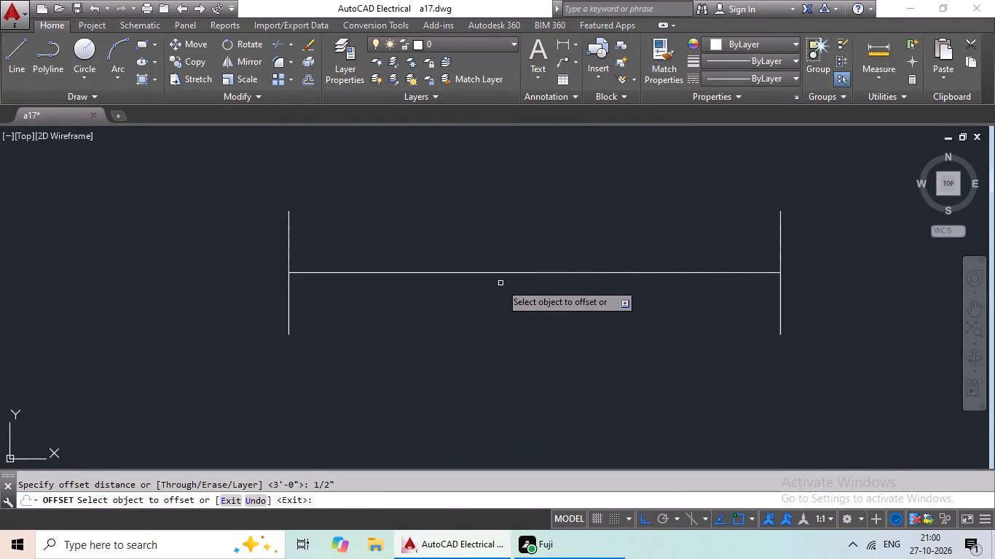
click(506, 273)
click(542, 202)
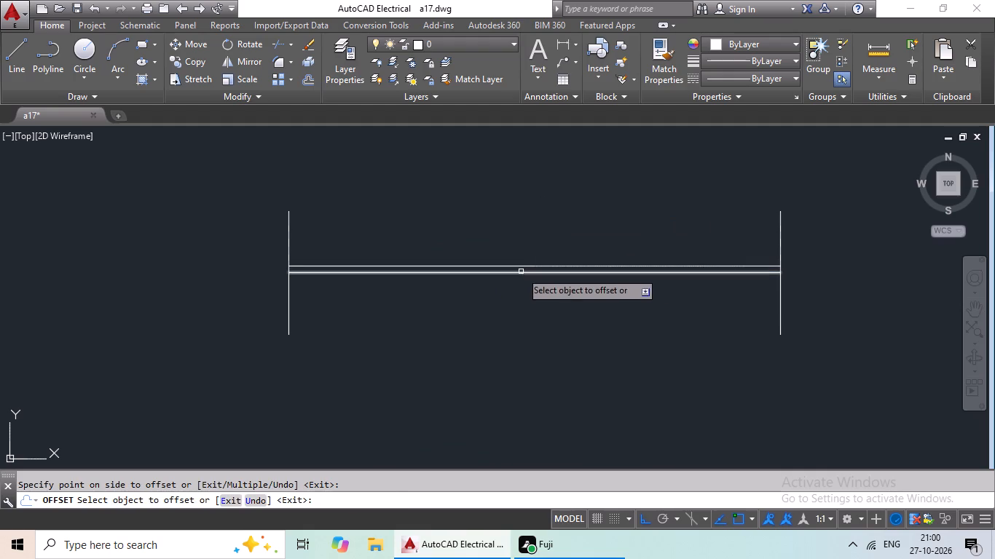
drag(521, 271, 505, 322)
click(506, 322)
key(Escape)
key(Escape)
middle_drag(581, 218, 456, 256)
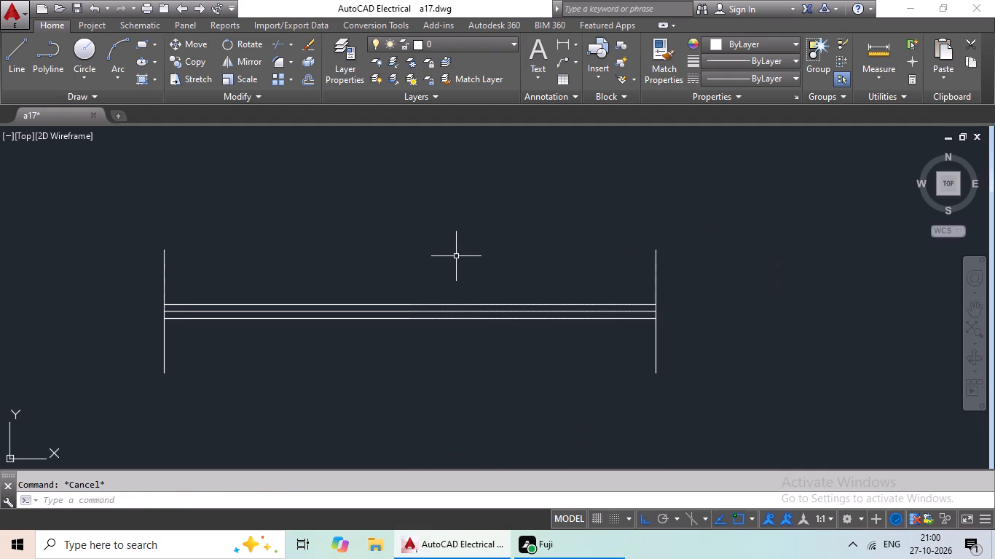
key(Escape)
key(Escape)
Offset both 9" end lines 1" outward to form the double end posts.
key(o)
key(Return)
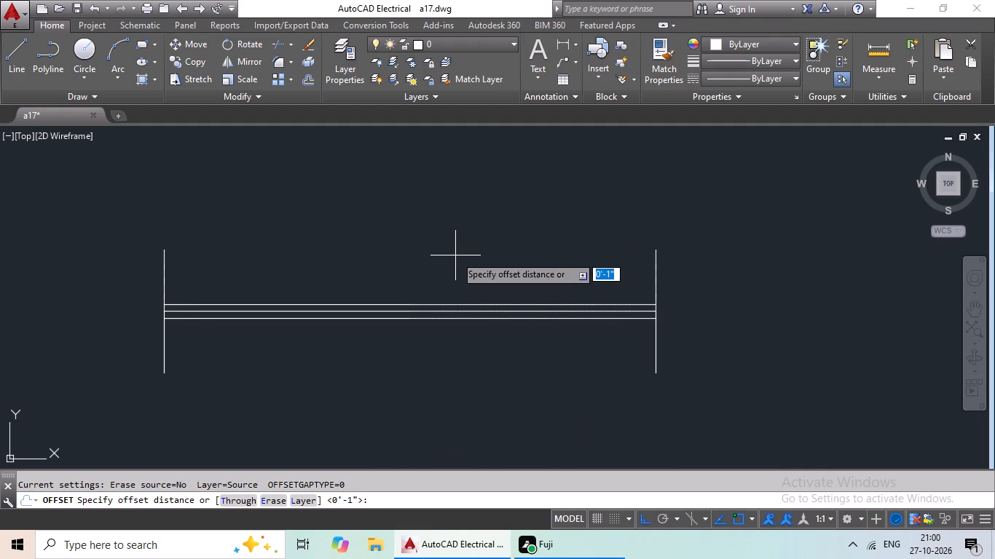
key(1)
key(apostrophe)
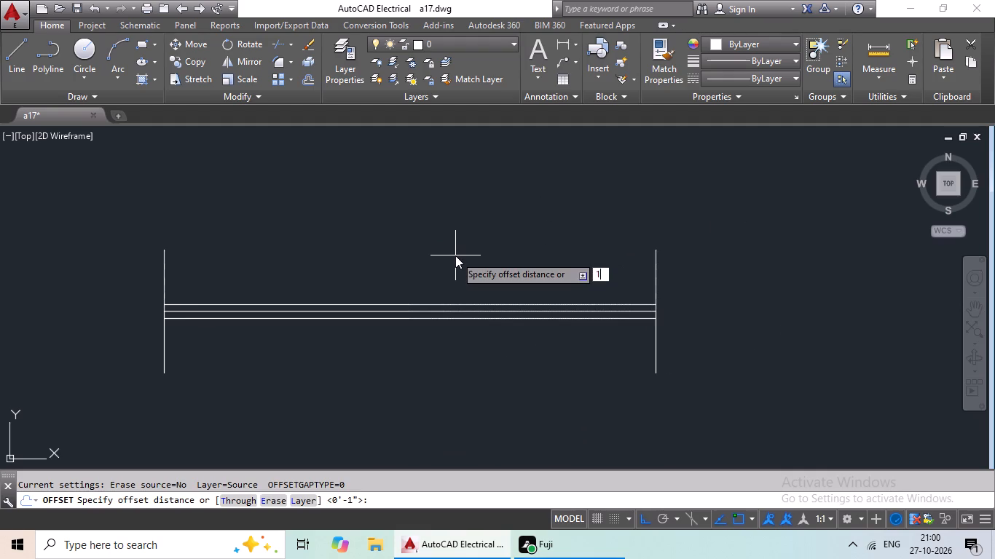
key(BackSpace)
key(slash)
key(BackSpace)
key(shift+quotedbl)
key(Return)
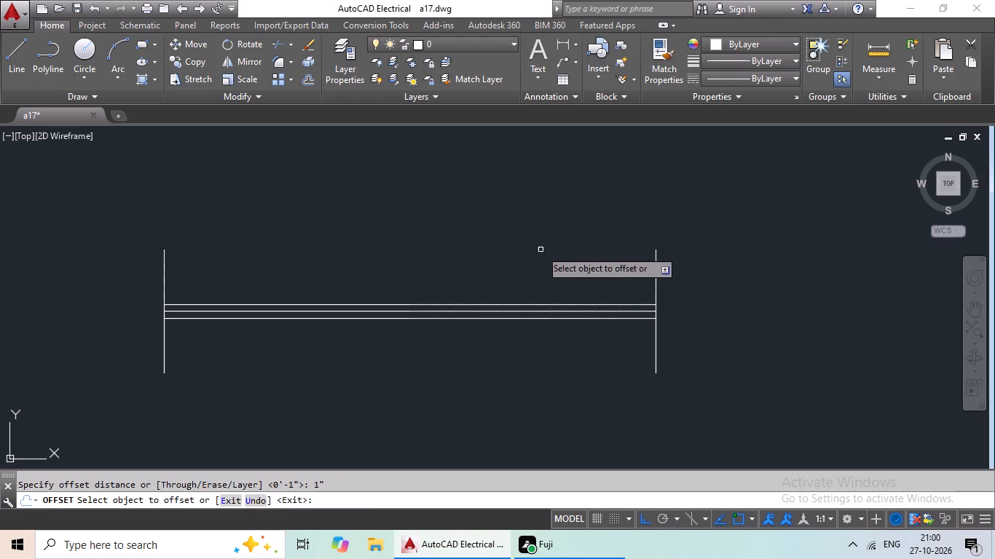
click(654, 256)
click(712, 254)
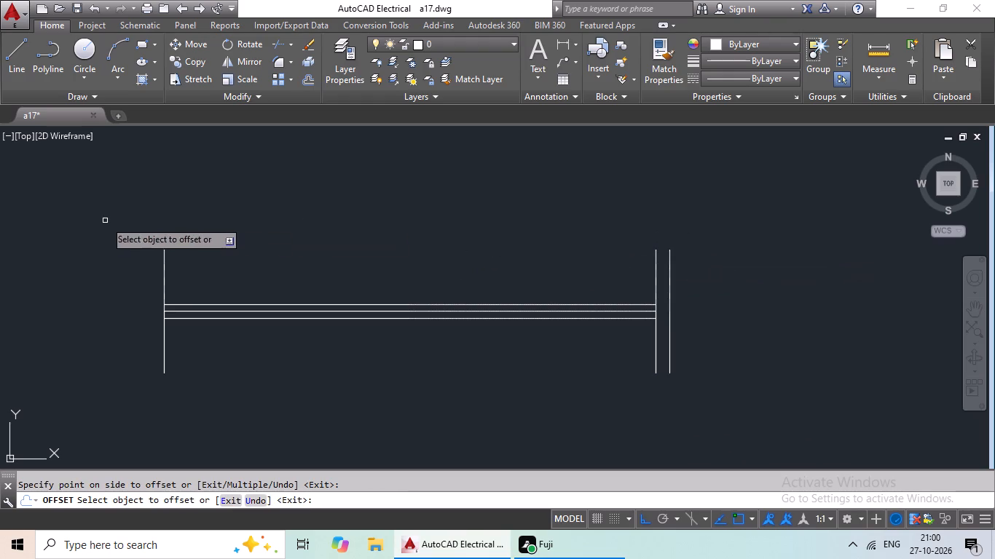
drag(162, 251, 155, 253)
click(143, 253)
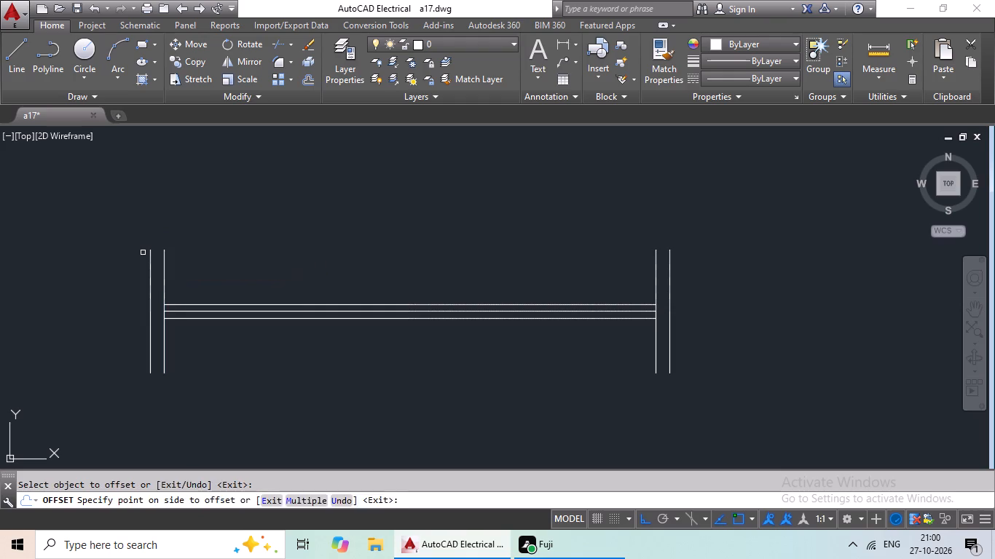
key(Escape)
key(Escape)
Copy the whole 3' detail to the clipboard and paste it just below the original.
drag(158, 221, 237, 386)
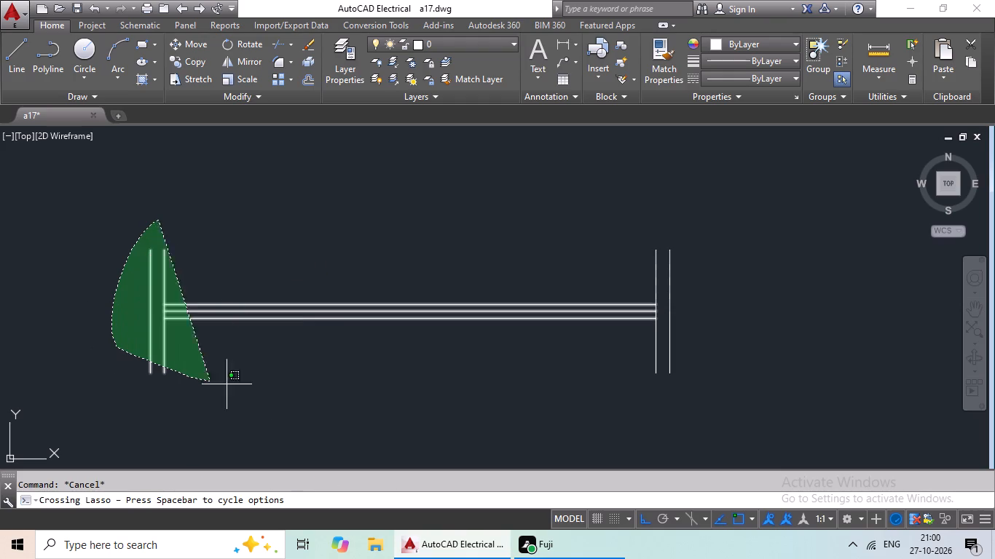
drag(237, 386, 691, 271)
scroll(693, 269, down, 3)
middle_drag(703, 263, 662, 269)
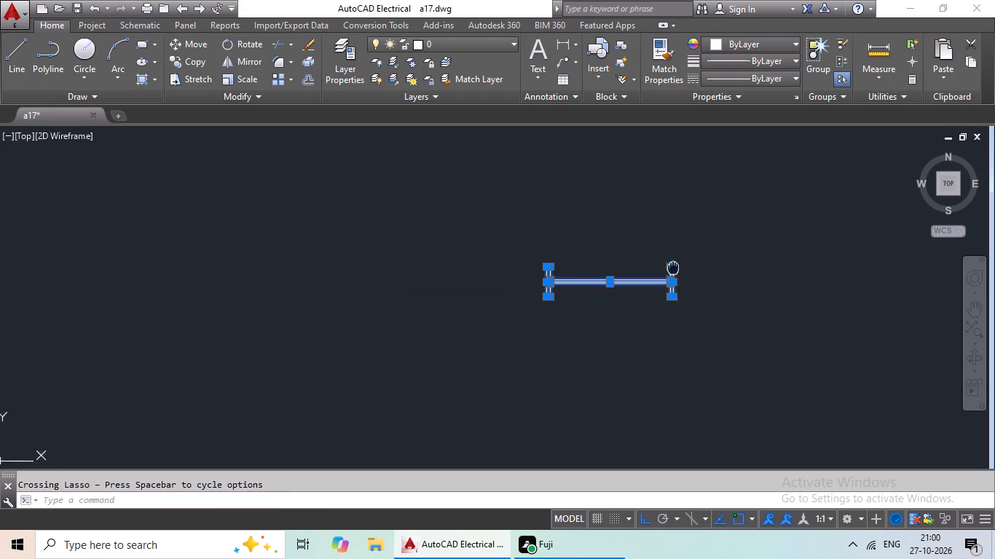
middle_drag(662, 269, 513, 272)
key(ctrl+c)
key(ctrl+v)
scroll(478, 288, down, 1)
middle_drag(446, 265, 385, 218)
click(345, 306)
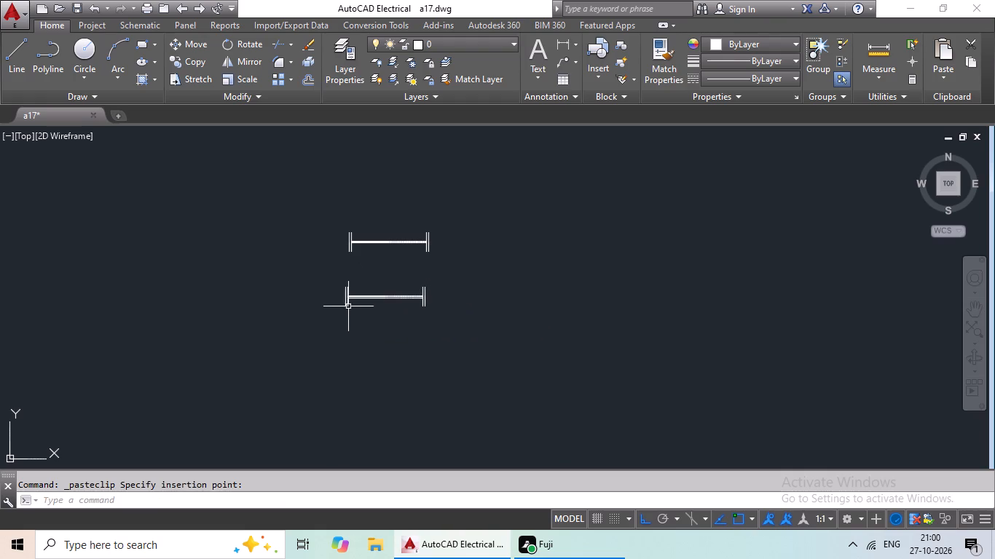
Rotate the pasted 3' copy 90° about its upper-right corner so that it stands vertically.
scroll(370, 292, up, 2)
drag(365, 268, 577, 281)
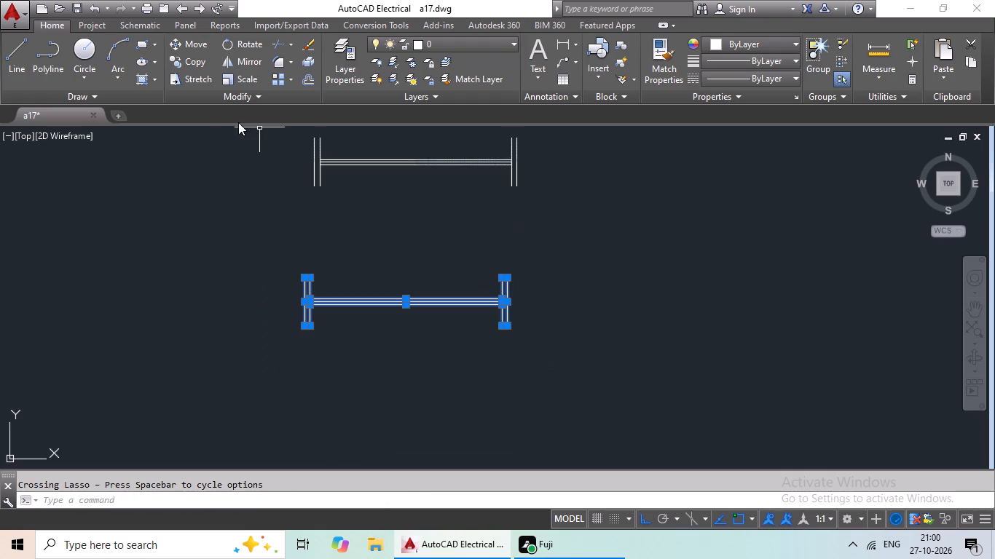
click(231, 40)
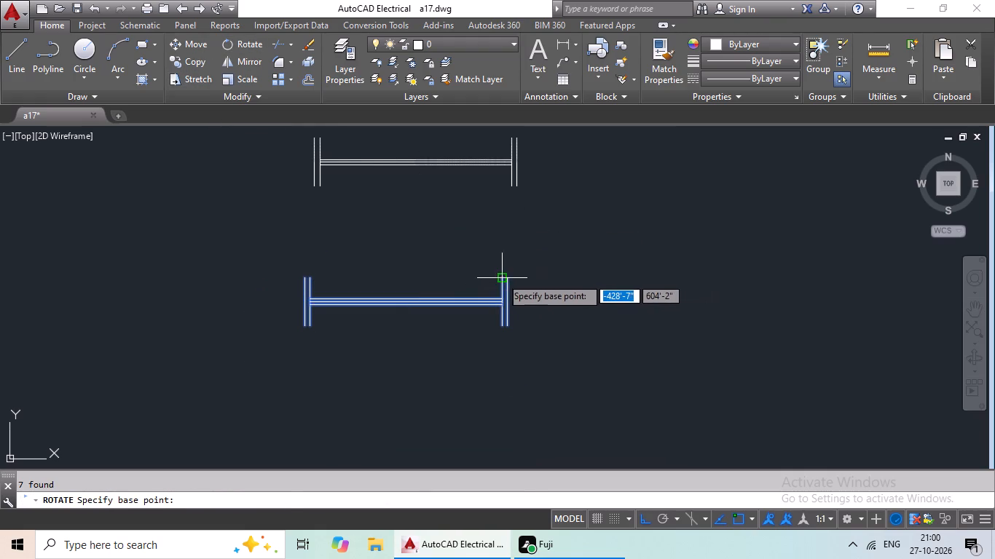
click(508, 277)
drag(519, 241, 522, 250)
Copy the horizontal 3' detail and paste it below the original, on the left of the vertical copy.
scroll(619, 276, down, 2)
middle_drag(647, 265, 555, 293)
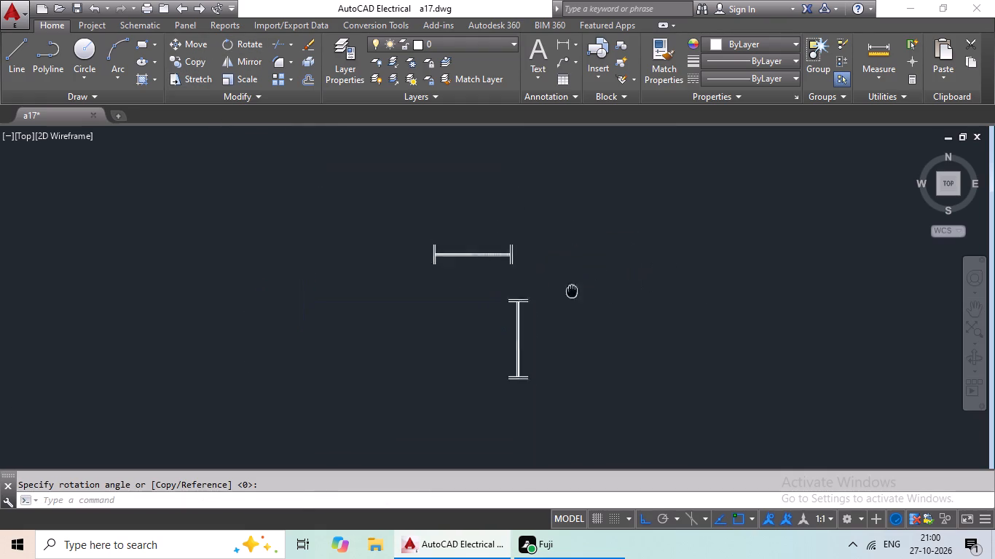
middle_drag(555, 293, 522, 302)
drag(455, 234, 495, 261)
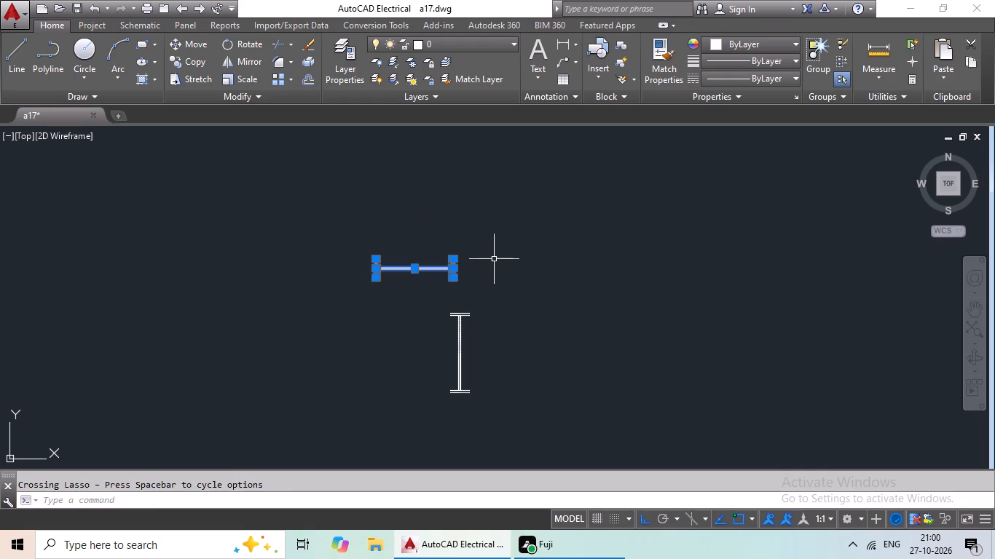
key(ctrl+c)
key(ctrl+v)
middle_drag(312, 311, 367, 246)
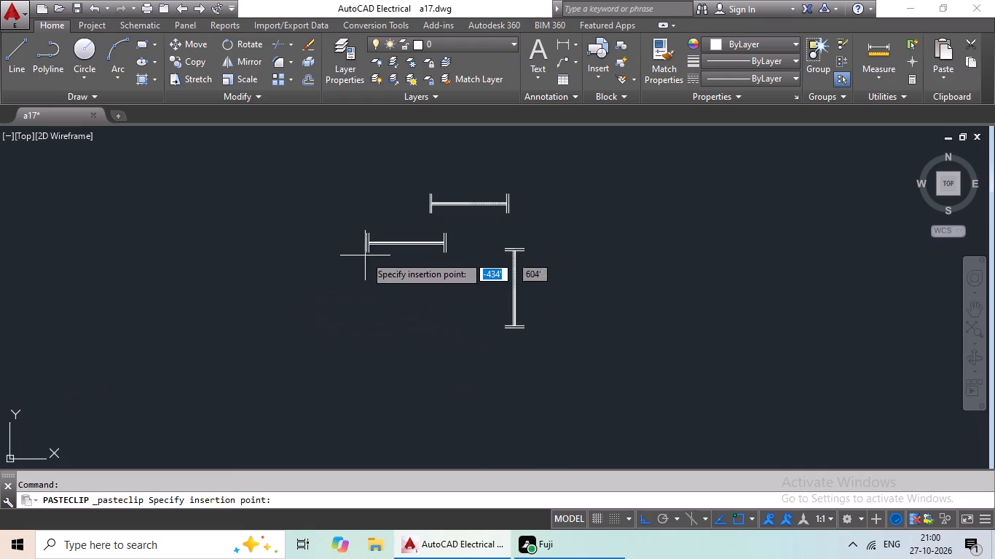
click(366, 282)
Offset the inner right end line of the new horizontal copy 2' to the left.
scroll(454, 285, up, 3)
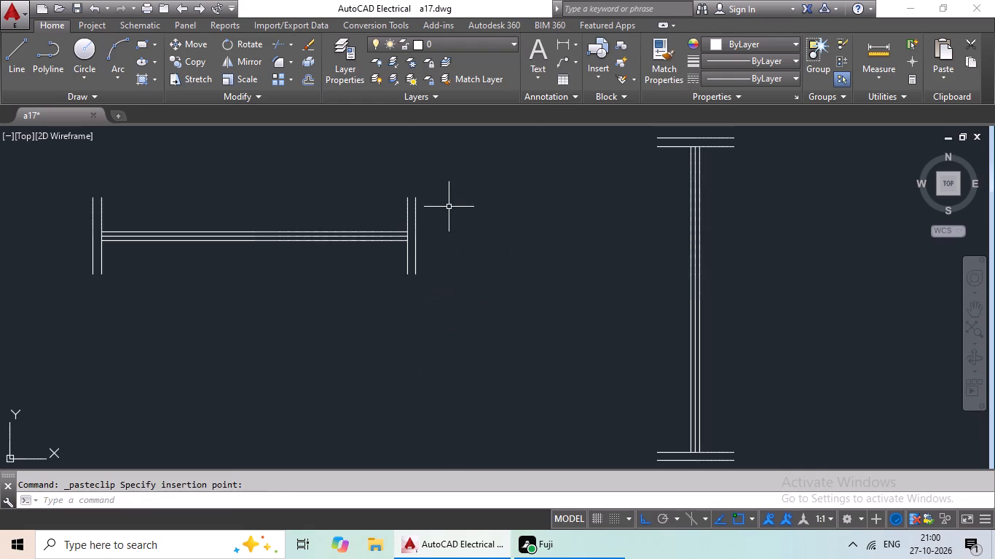
middle_drag(451, 216, 475, 280)
key(Escape)
key(Escape)
key(o)
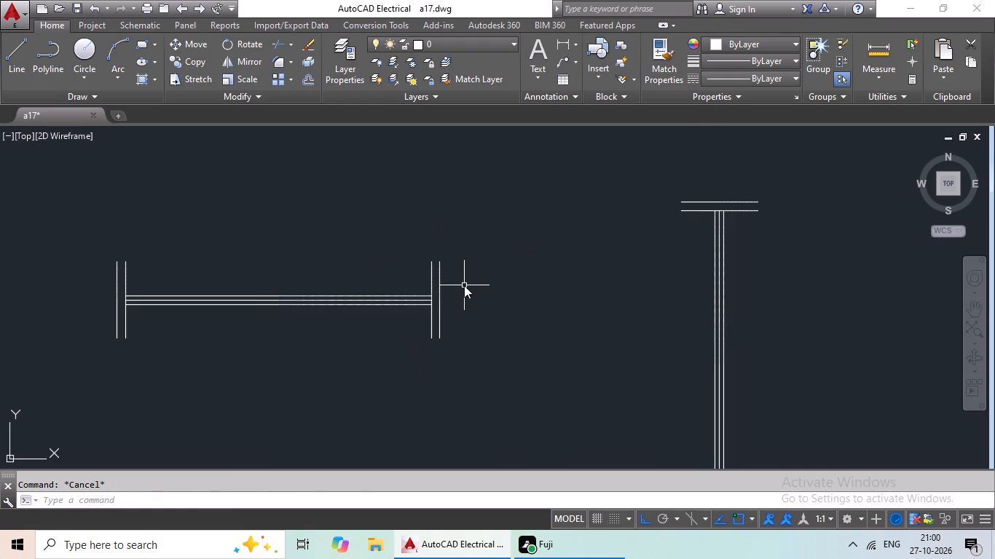
key(Return)
text(2')
key(Return)
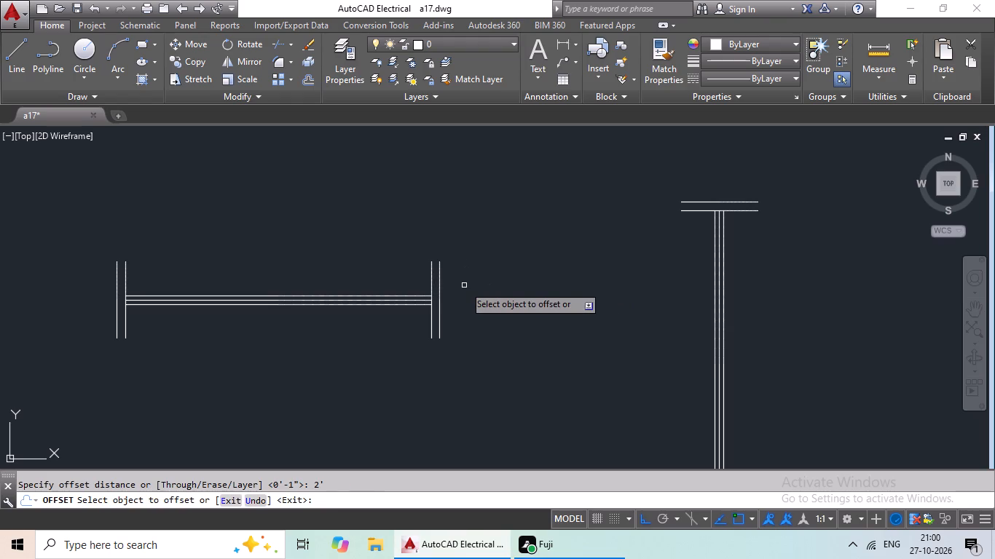
drag(431, 272, 411, 271)
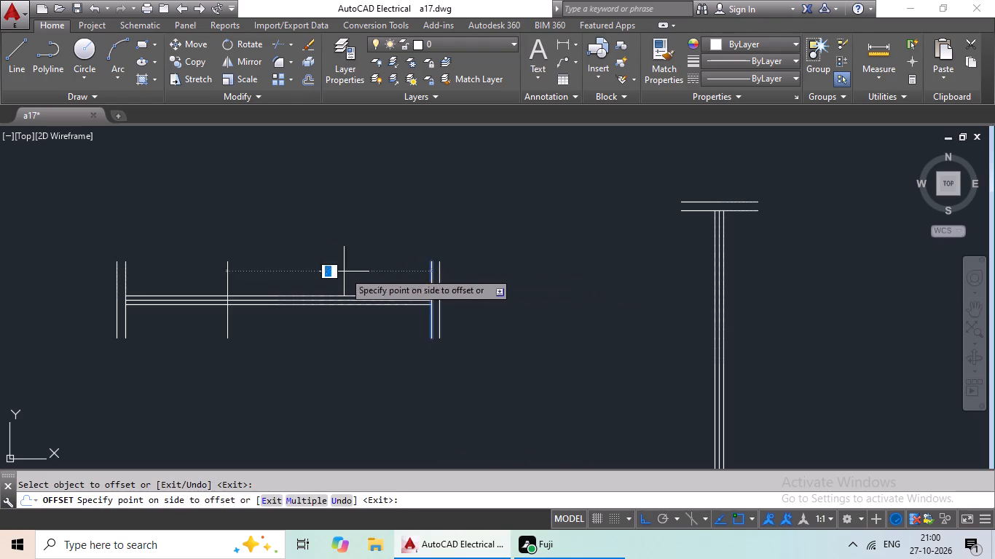
click(339, 271)
key(Escape)
key(Escape)
Offset the new vertical line inside the copy 1" to the left.
key(o)
key(Return)
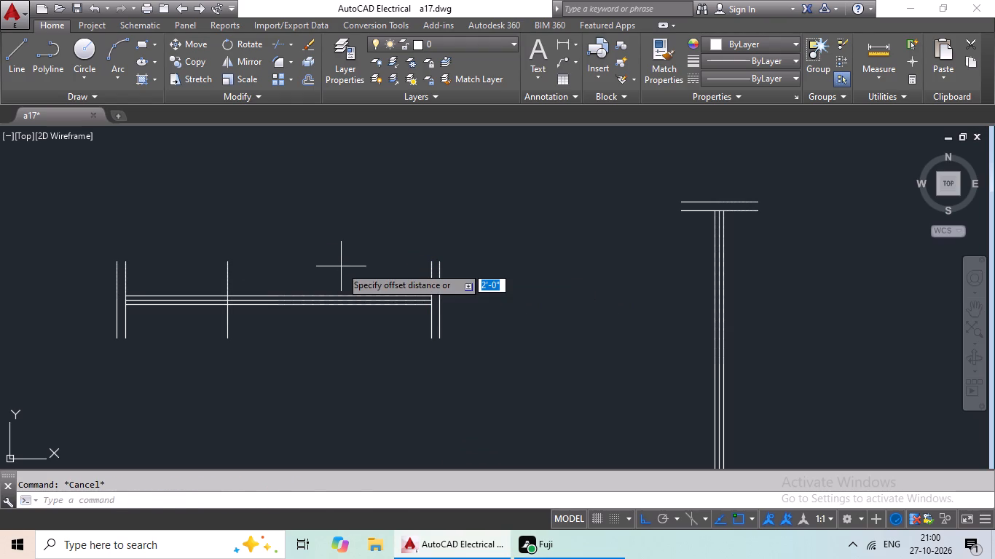
text(1")
key(Return)
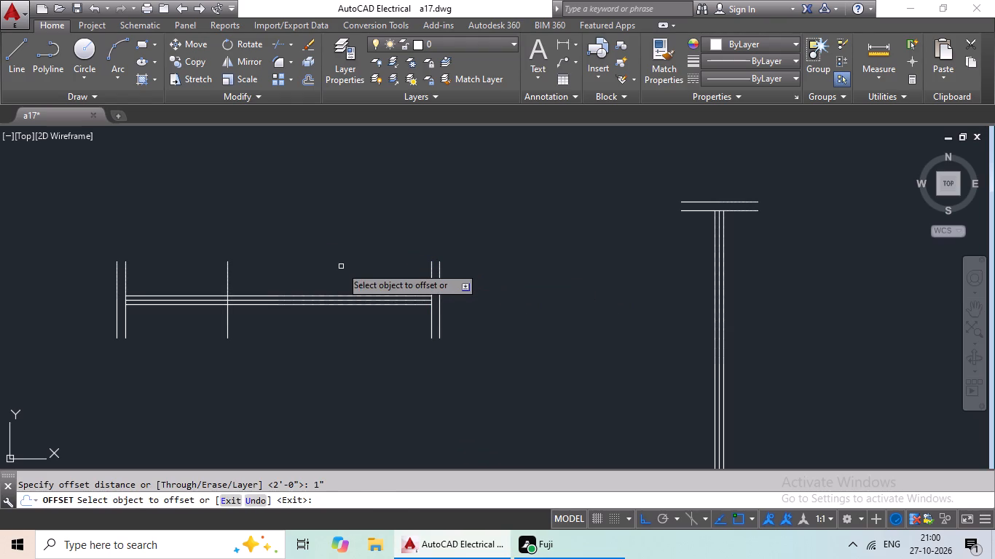
drag(228, 264, 205, 265)
click(186, 263)
key(Escape)
key(Escape)
Trim the three horizontal lines between the two new vertical lines spaced 1" apart.
text(tr)
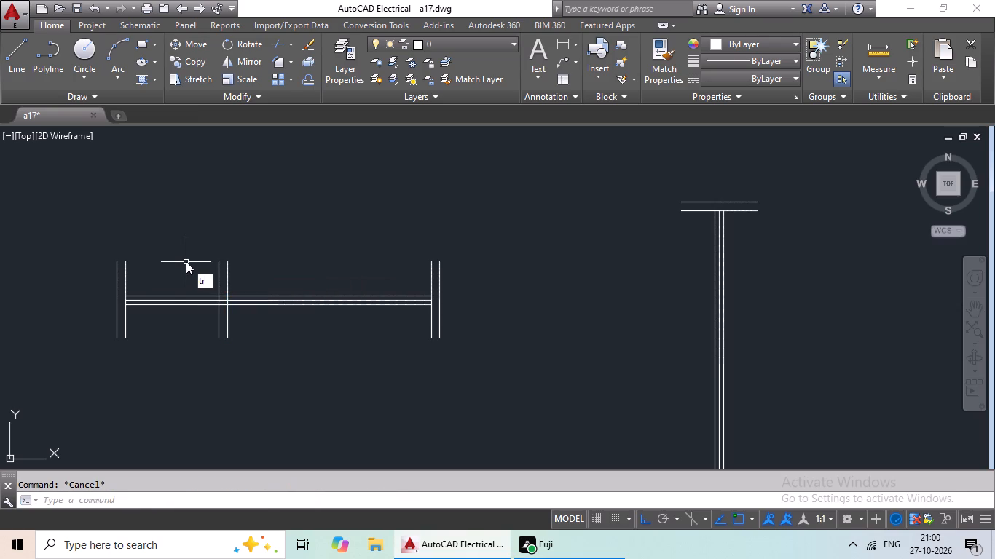
key(space)
key(space)
scroll(224, 304, up, 4)
drag(227, 237, 188, 345)
scroll(218, 325, down, 4)
key(Escape)
Erase the leftover piece beyond the new 2' opening, including the old left end lines.
drag(184, 273, 89, 349)
key(Delete)
Copy the shortened 2' detail and paste it directly below itself.
scroll(201, 295, down, 1)
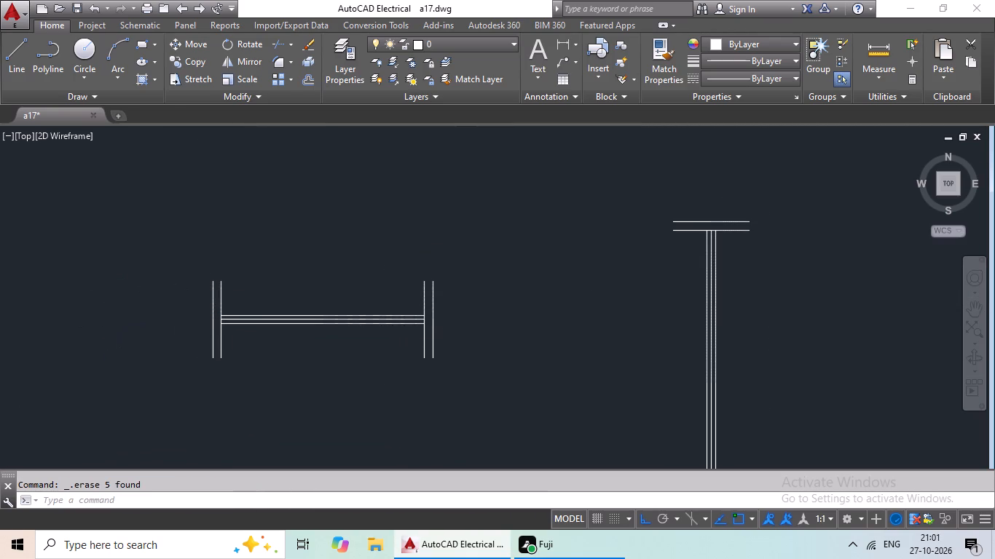
scroll(202, 293, down, 1)
drag(220, 262, 318, 288)
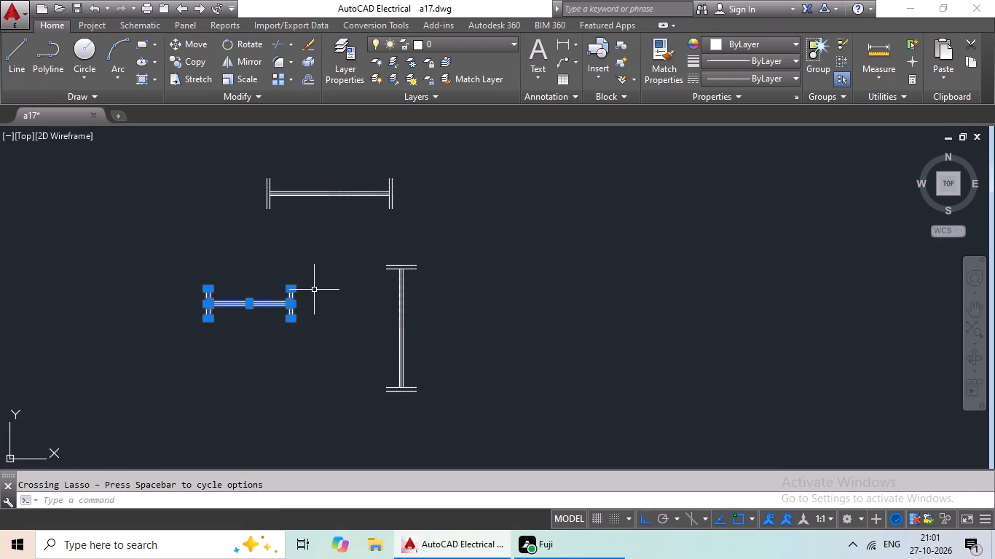
key(ctrl+c)
key(ctrl+v)
middle_drag(284, 337, 286, 246)
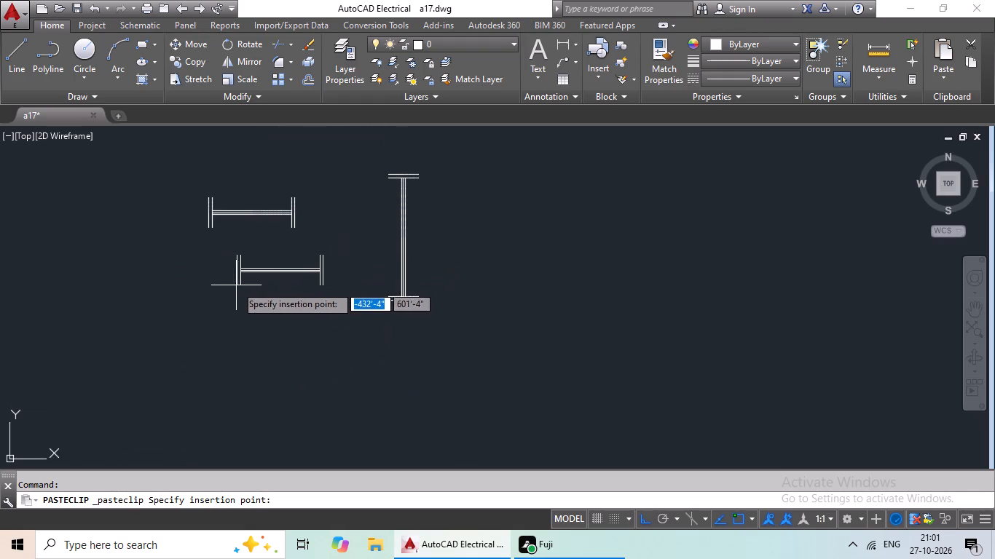
click(214, 289)
Rotate the pasted 2' copy 90° about its upper-right corner so that it stands vertically.
drag(229, 248, 213, 319)
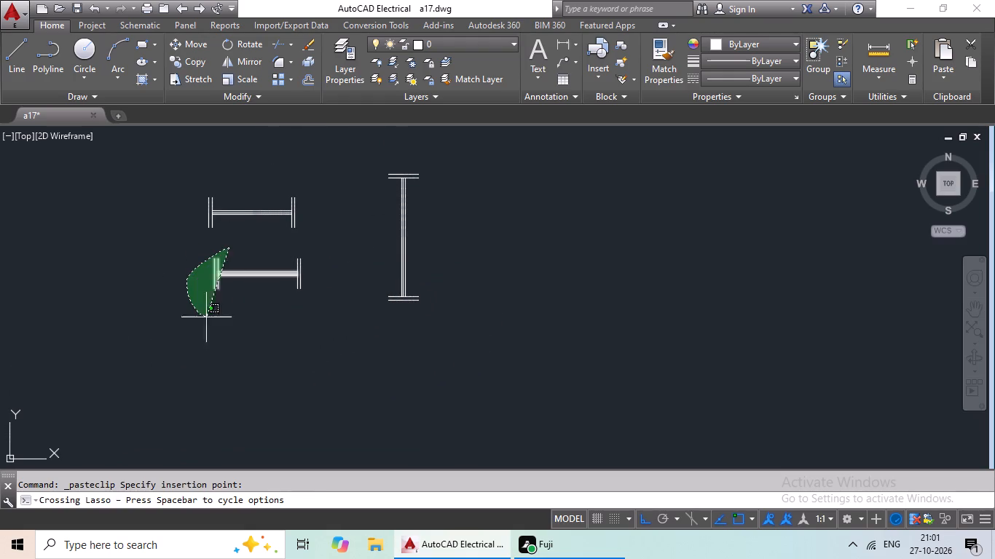
drag(213, 319, 311, 268)
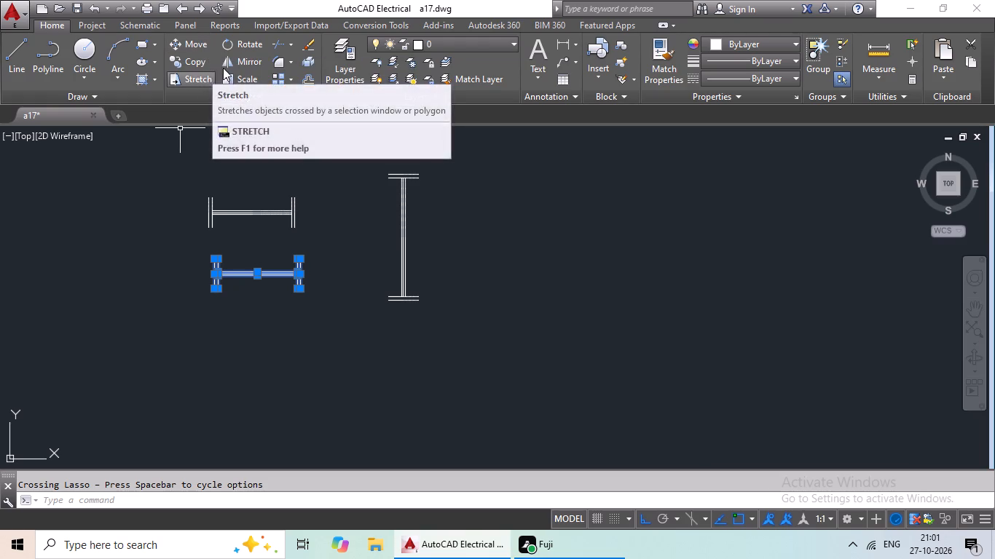
click(237, 45)
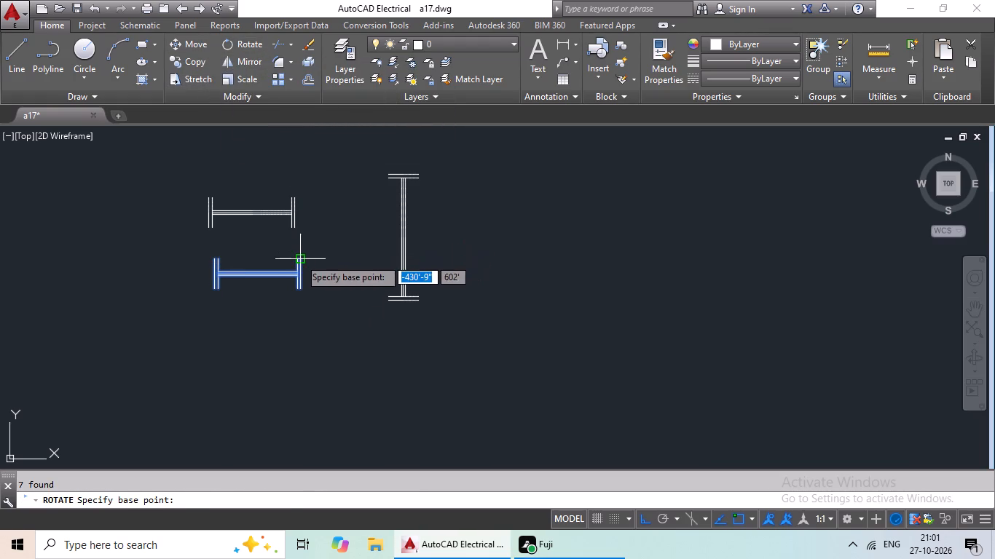
drag(302, 257, 304, 250)
click(312, 228)
Copy the horizontal 3' opening detail and paste it to the left of the existing opening details.
scroll(329, 227, down, 3)
middle_drag(329, 225, 323, 250)
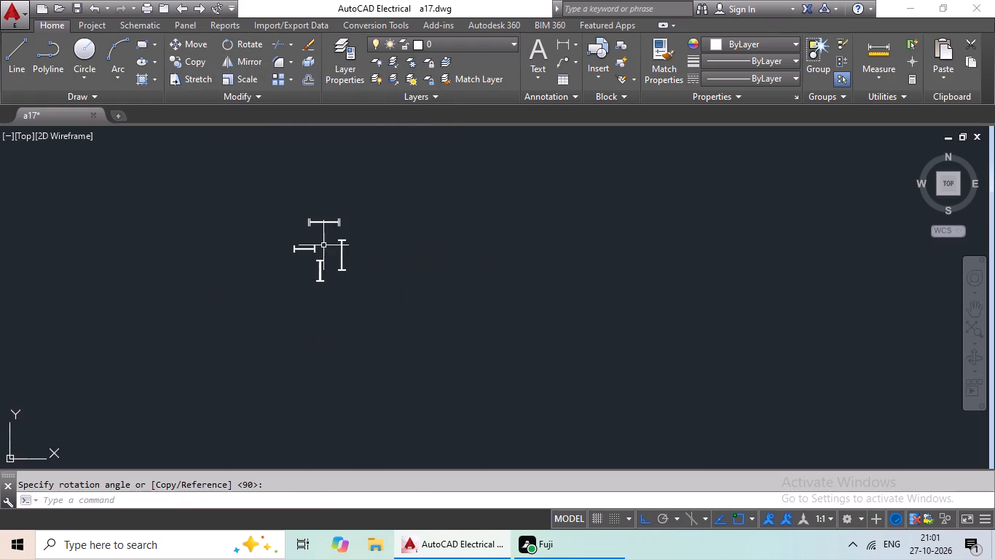
scroll(324, 217, up, 2)
drag(317, 205, 386, 234)
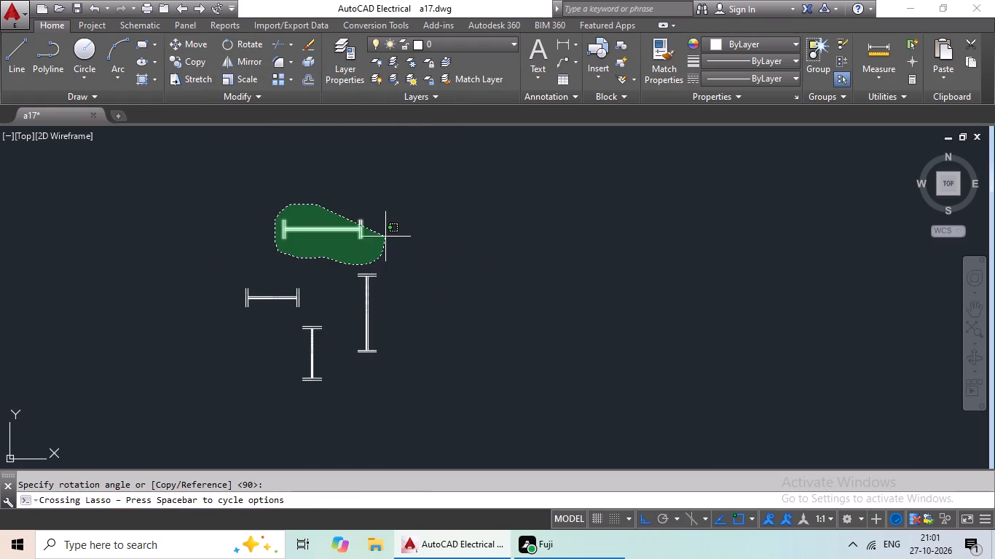
drag(386, 234, 387, 231)
key(ctrl+c)
key(ctrl+v)
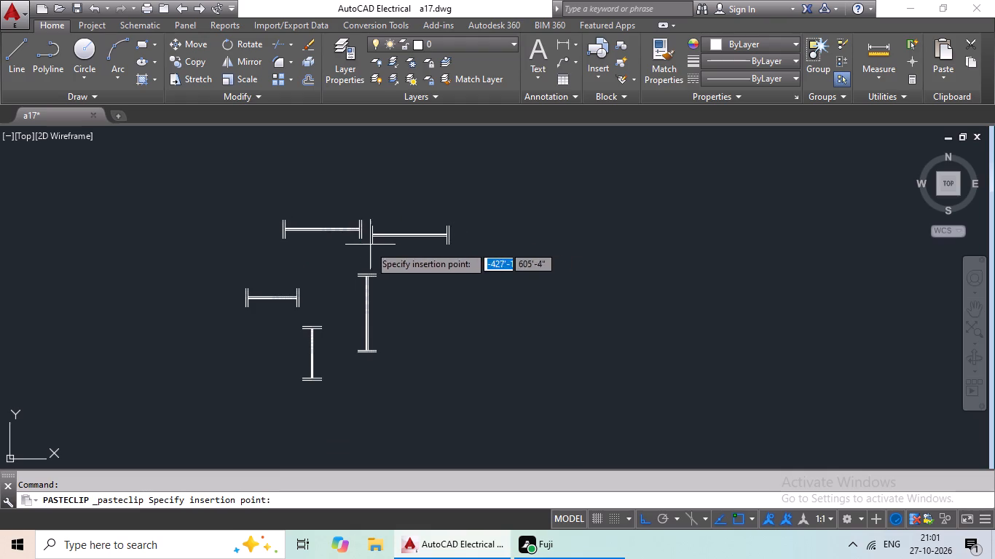
middle_click(419, 201)
scroll(420, 201, down, 1)
middle_drag(396, 222, 509, 193)
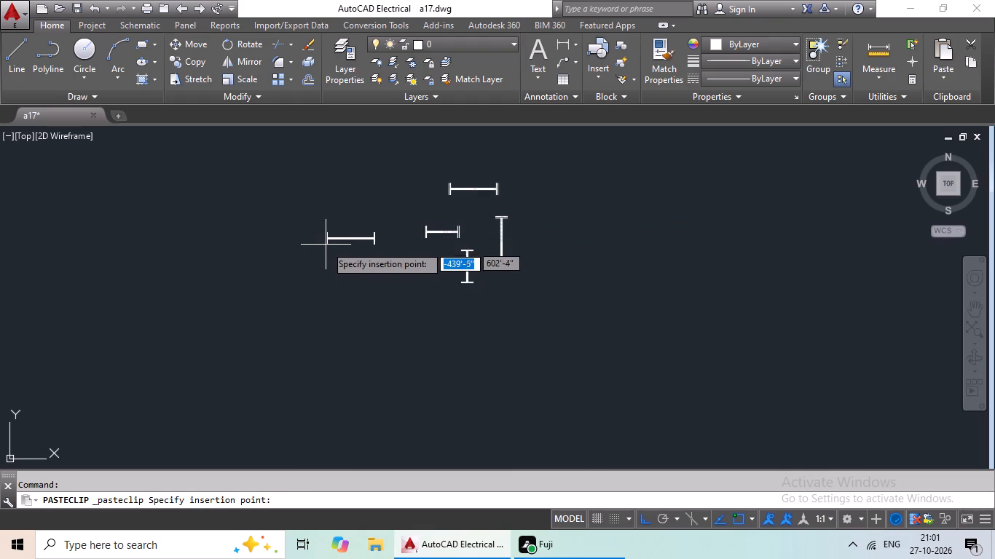
click(323, 250)
Erase the four vertical end lines of the pasted 3' copy, keeping its three horizontal lines.
scroll(362, 239, up, 4)
drag(441, 217, 396, 232)
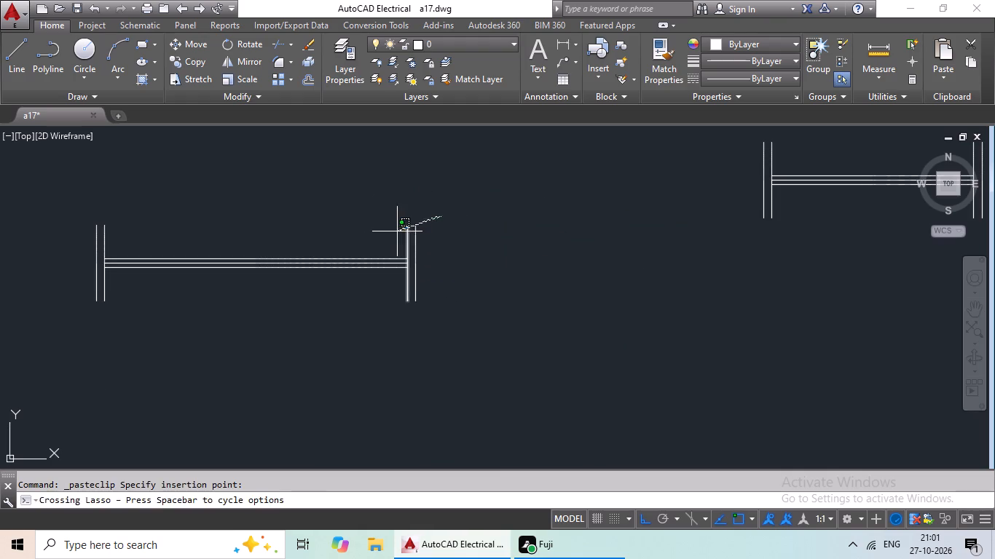
drag(396, 232, 393, 234)
drag(184, 218, 68, 233)
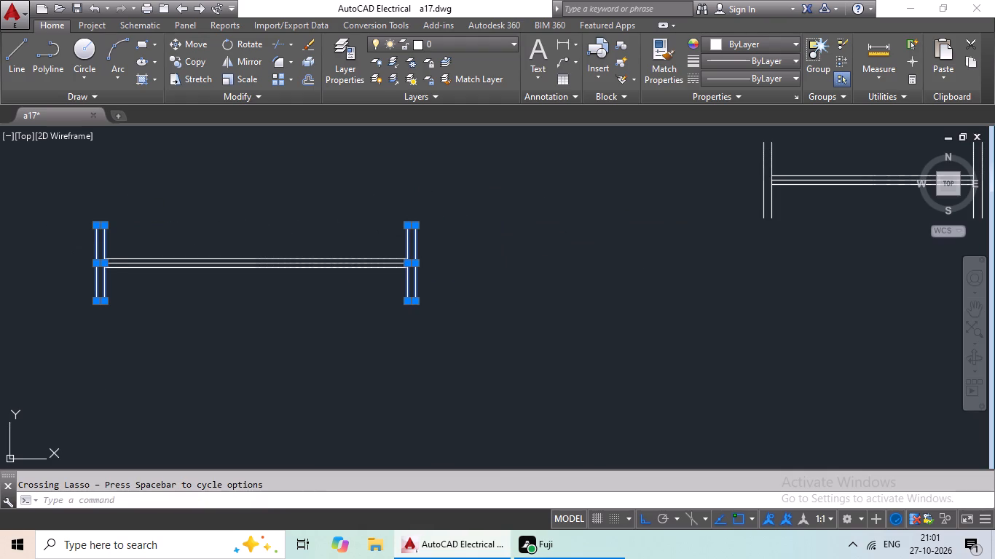
key(Delete)
Draw a 6" vertical line just beyond the right end of the three horizontal lines.
drag(4, 59, 11, 73)
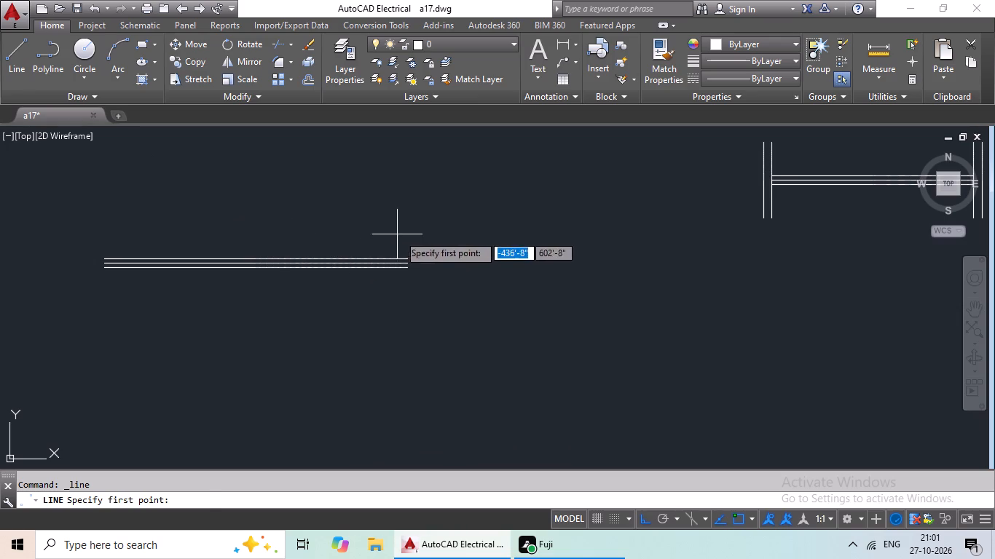
click(429, 239)
text(6")
key(Return)
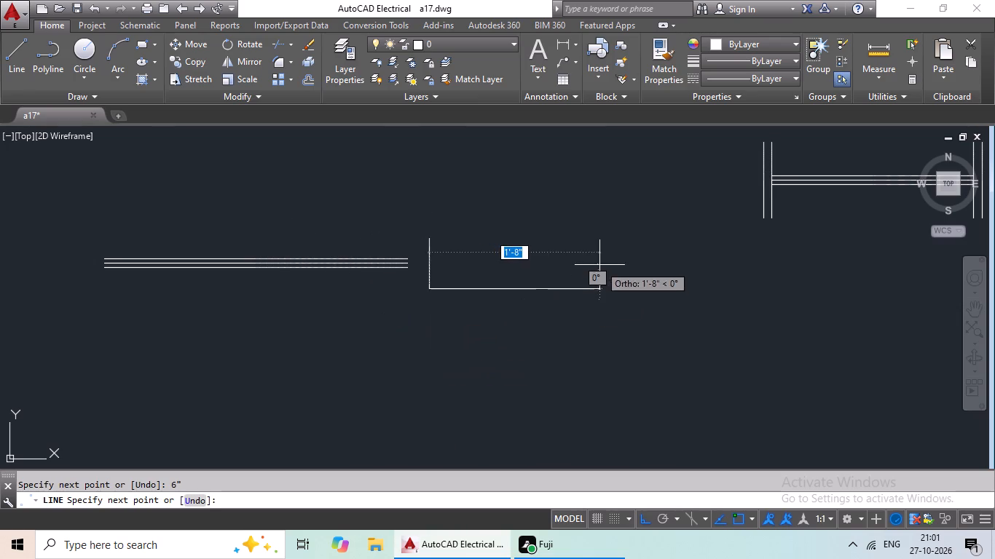
key(Escape)
key(Escape)
Copy the 6" line by its midpoint onto the right end of the middle horizontal line and erase the original.
click(429, 262)
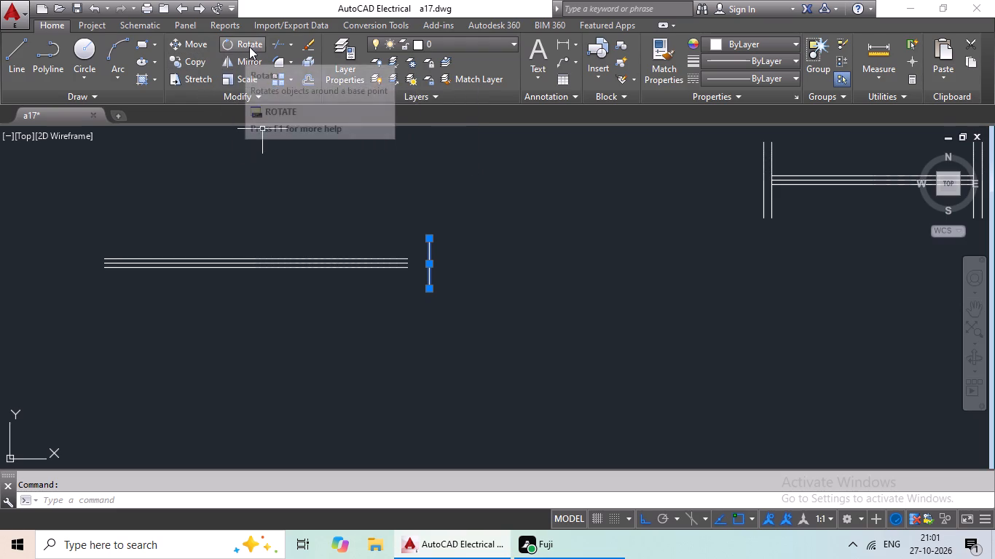
click(201, 60)
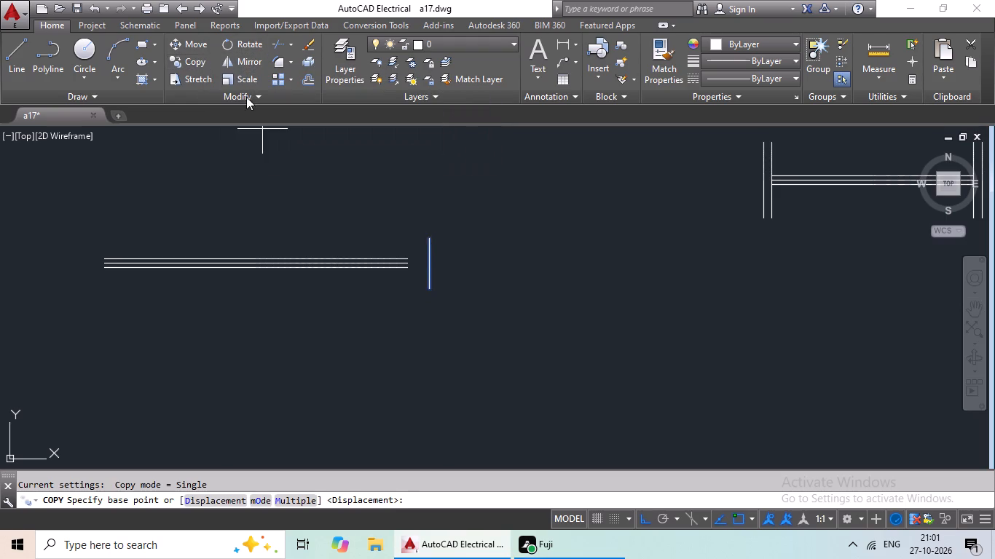
click(428, 266)
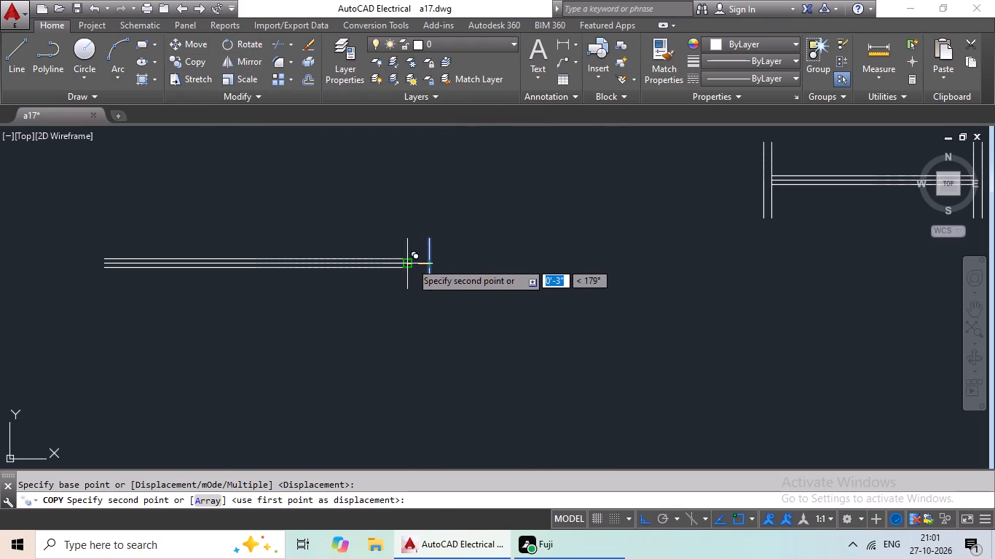
click(412, 262)
scroll(460, 241, up, 3)
drag(459, 241, 296, 345)
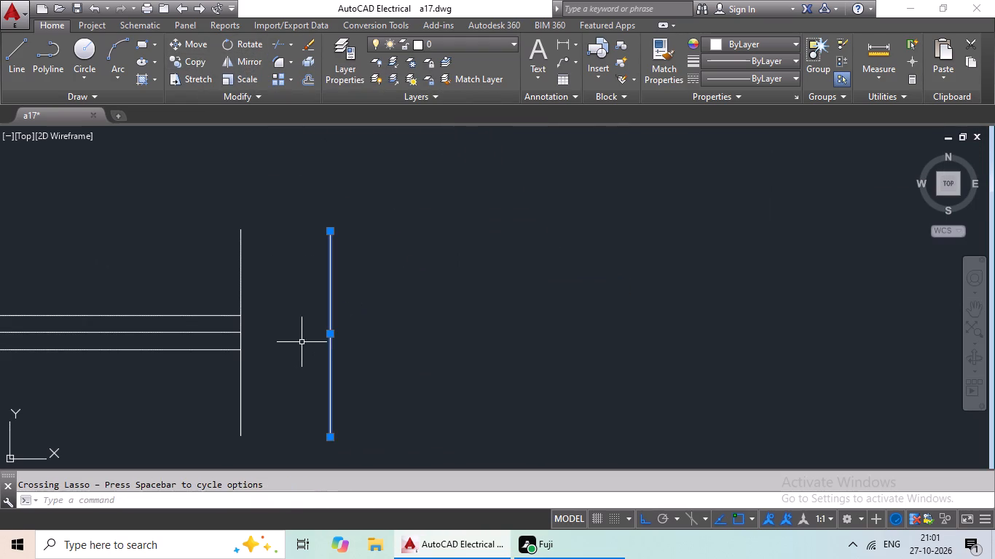
key(Delete)
Offset the 6" end line 3' to the left to close the other end of the detail.
scroll(363, 306, down, 3)
middle_drag(370, 301, 551, 307)
key(Escape)
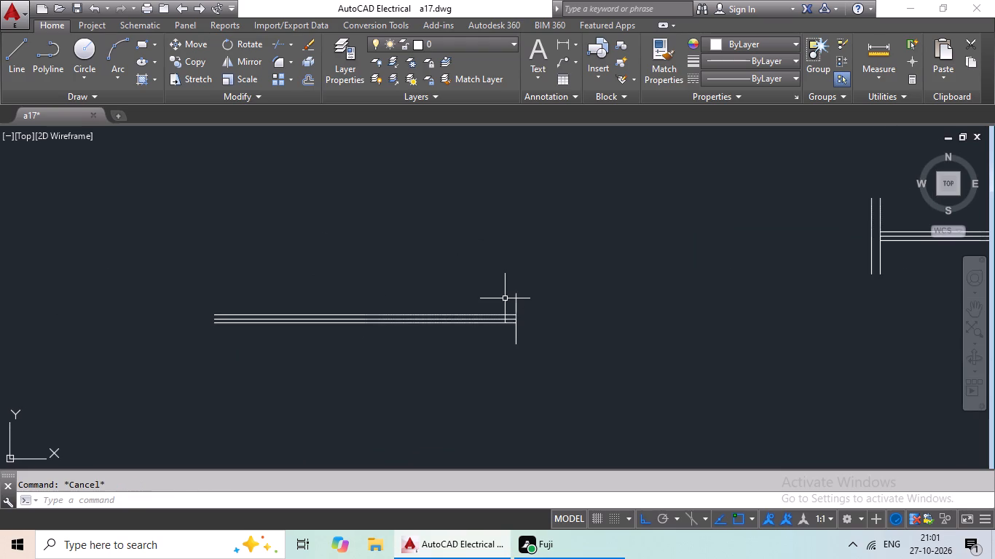
key(o)
key(Return)
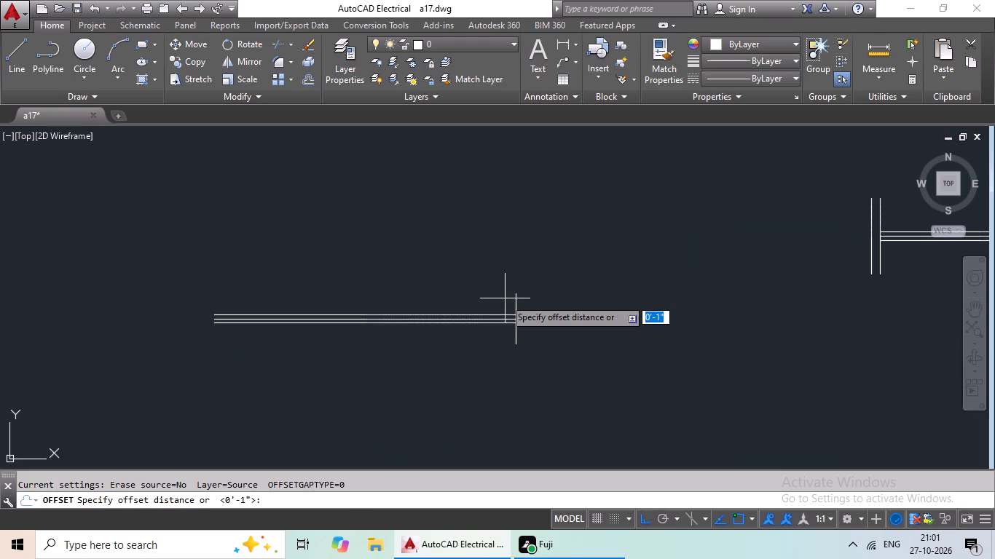
text(3')
key(Return)
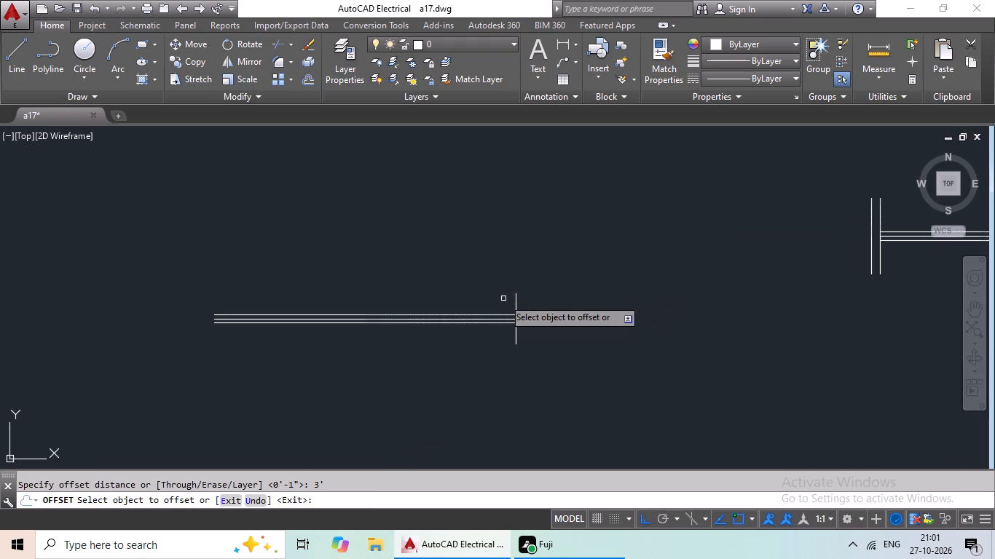
click(515, 296)
click(416, 296)
key(Escape)
key(Escape)
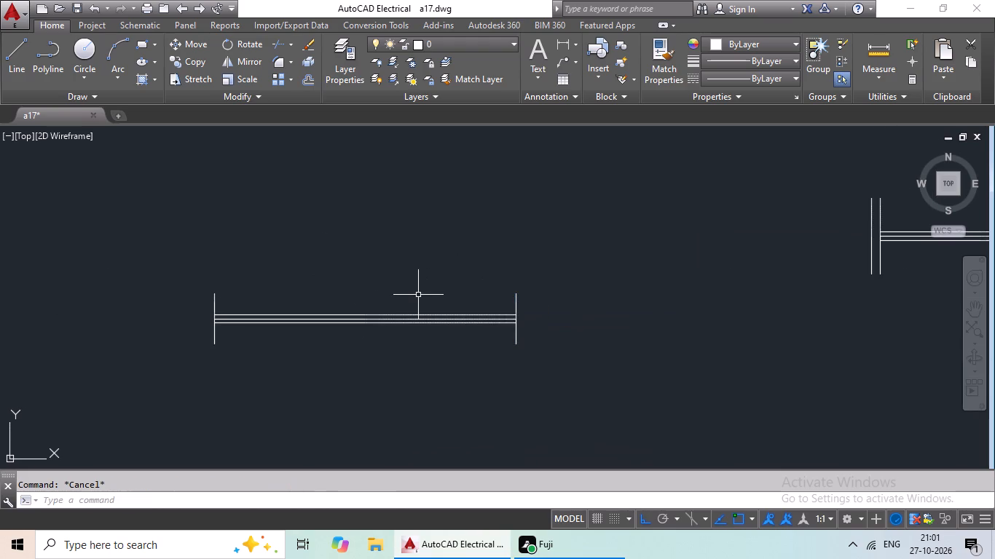
Offset both 6" end lines outward by 1".
key(o)
key(Return)
text(1")
key(Return)
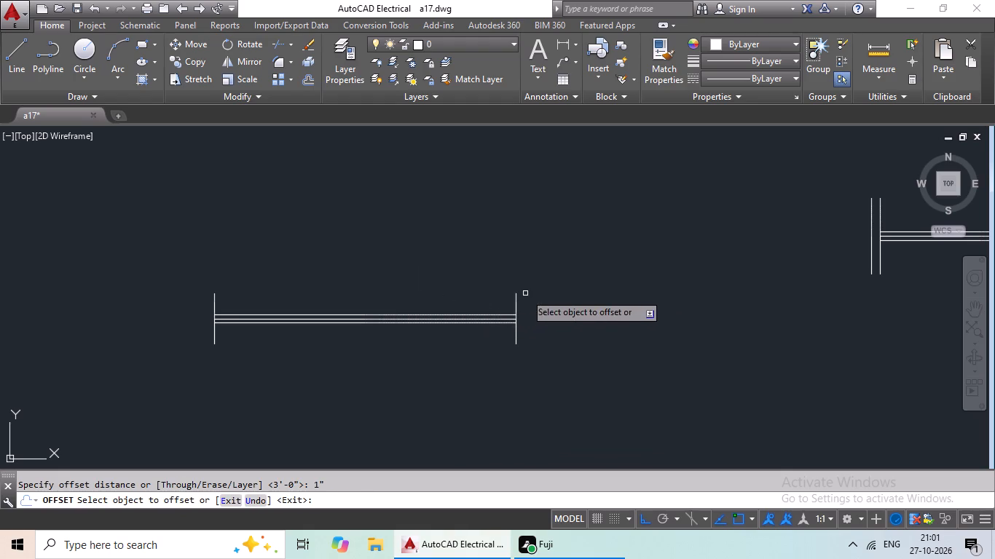
click(517, 299)
drag(569, 289, 558, 298)
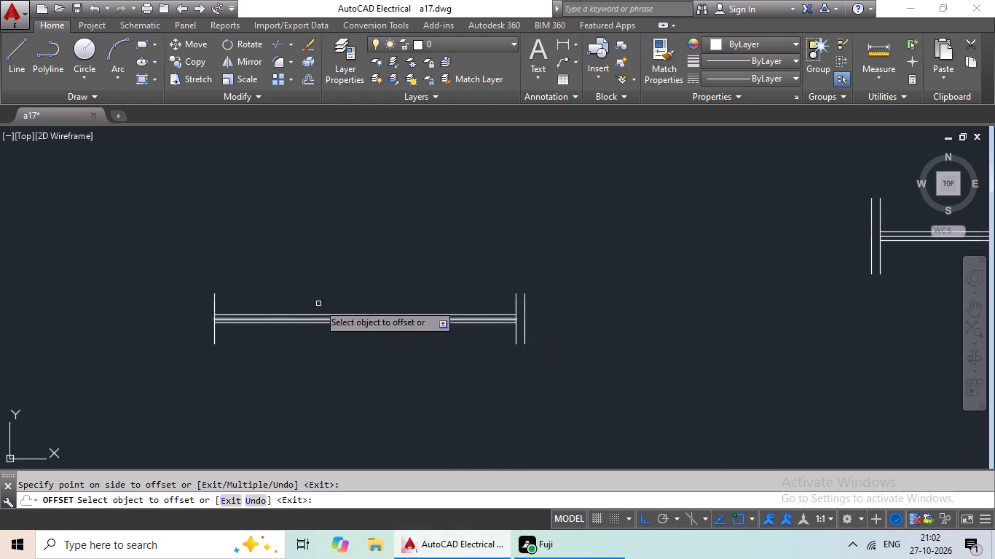
drag(213, 295, 198, 305)
click(184, 307)
key(Escape)
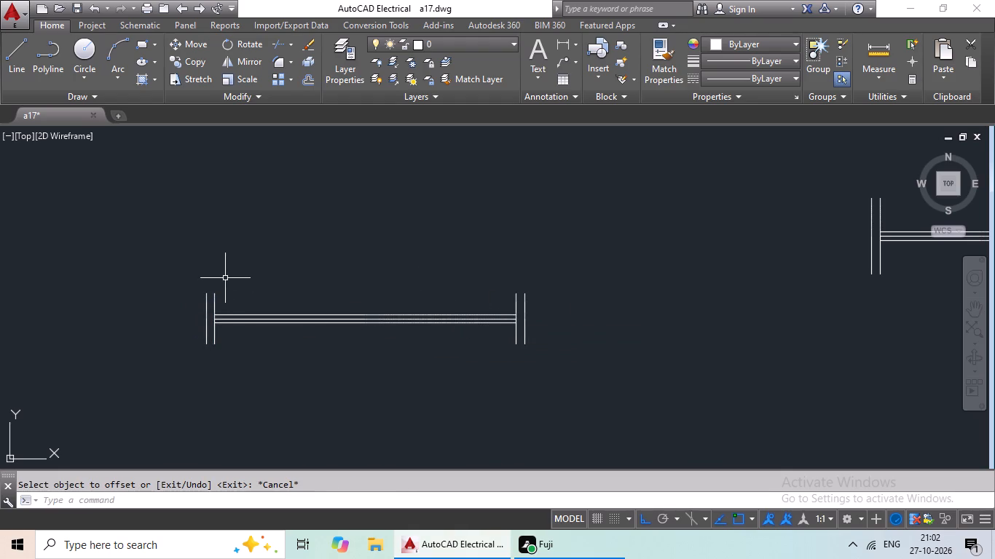
Copy the finished 3' wide, 6" deep detail and paste it below and to the right of itself.
drag(224, 276, 601, 290)
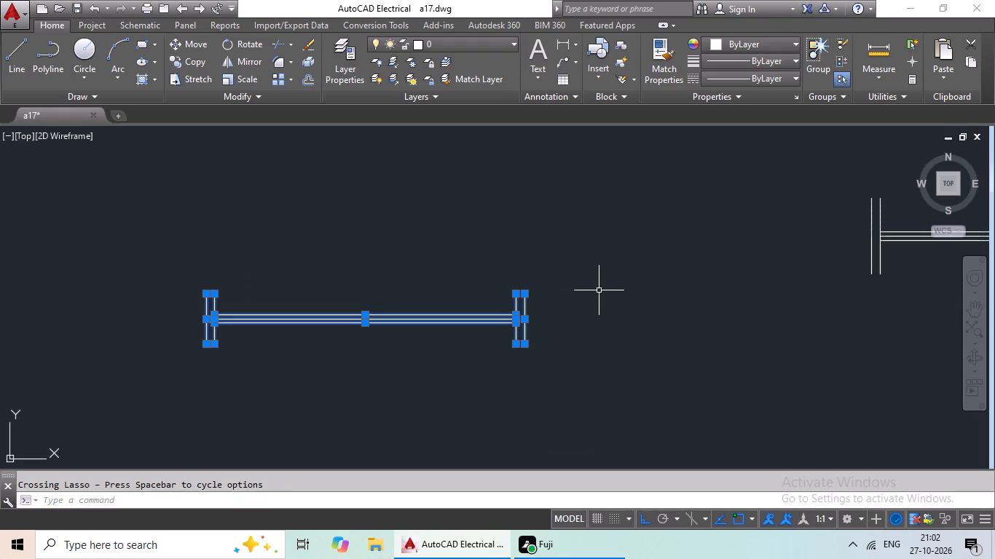
key(ctrl+c)
key(ctrl+v)
scroll(525, 345, down, 1)
middle_drag(484, 338, 439, 225)
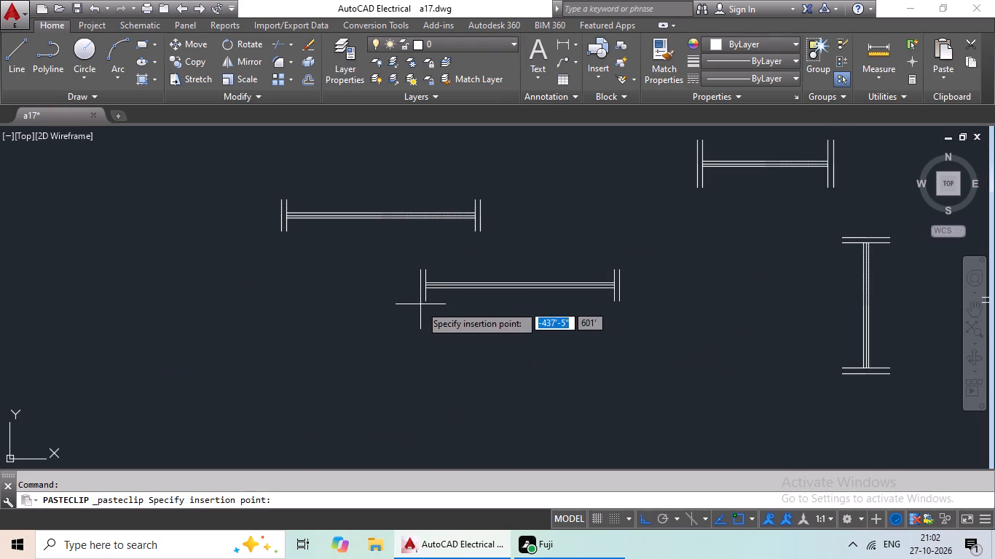
click(416, 317)
Rotate the pasted 6" deep copy 90° about its upper-right corner so that it stands vertically.
drag(436, 271, 696, 292)
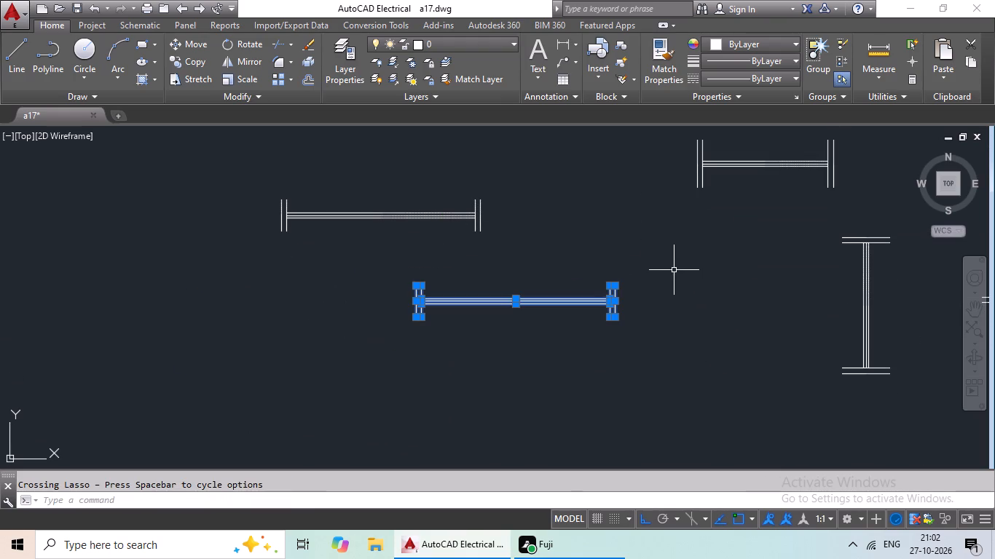
click(243, 41)
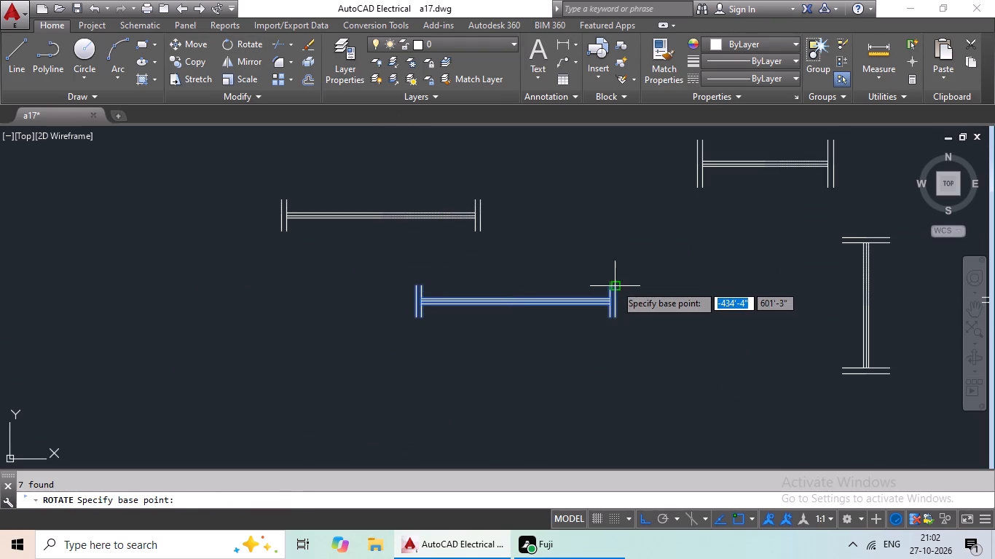
click(616, 285)
click(626, 234)
Copy the horizontal 3' wide, 6" deep detail and paste it directly below itself.
scroll(629, 234, down, 2)
middle_drag(629, 232, 515, 273)
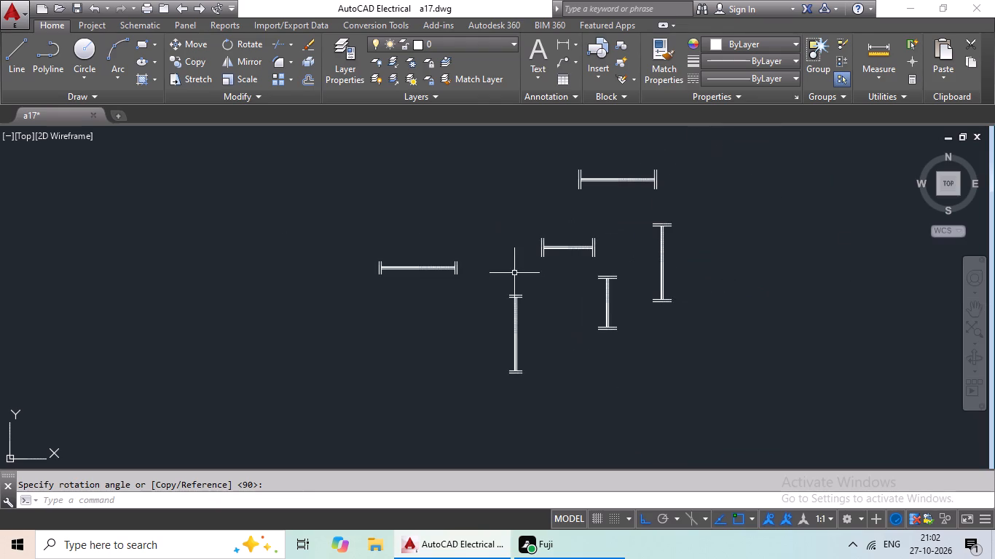
scroll(492, 260, up, 2)
middle_drag(478, 271, 516, 263)
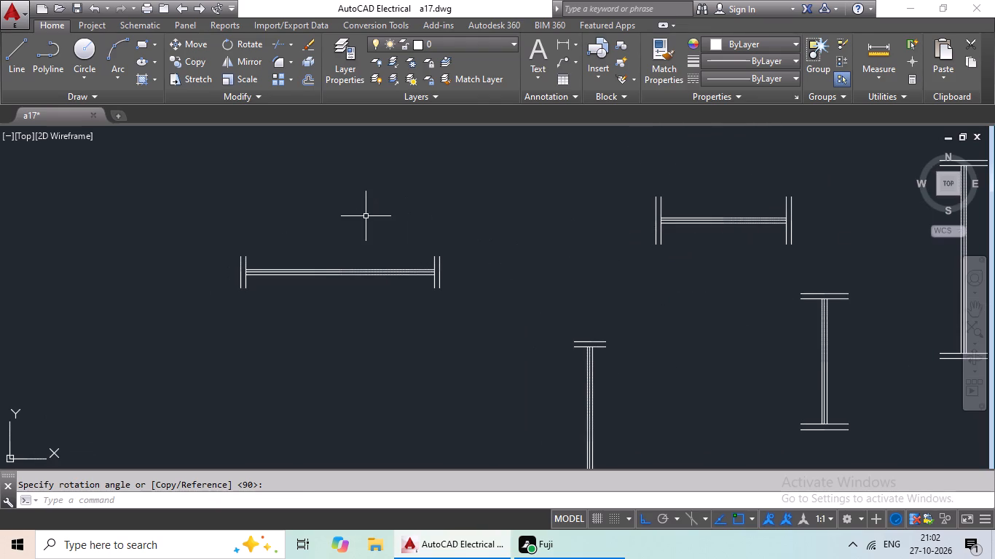
drag(353, 210, 527, 271)
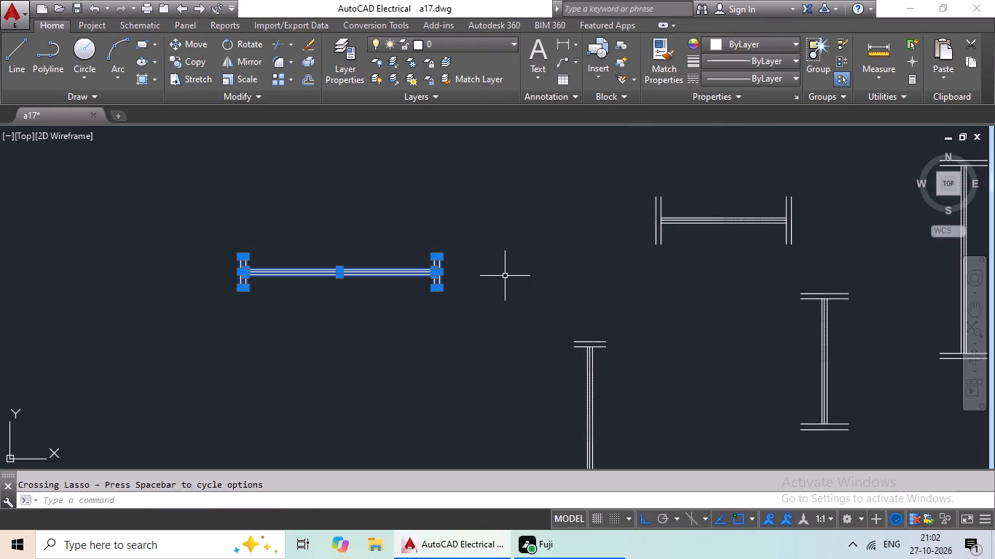
key(ctrl+c)
key(ctrl+v)
middle_drag(418, 357, 407, 263)
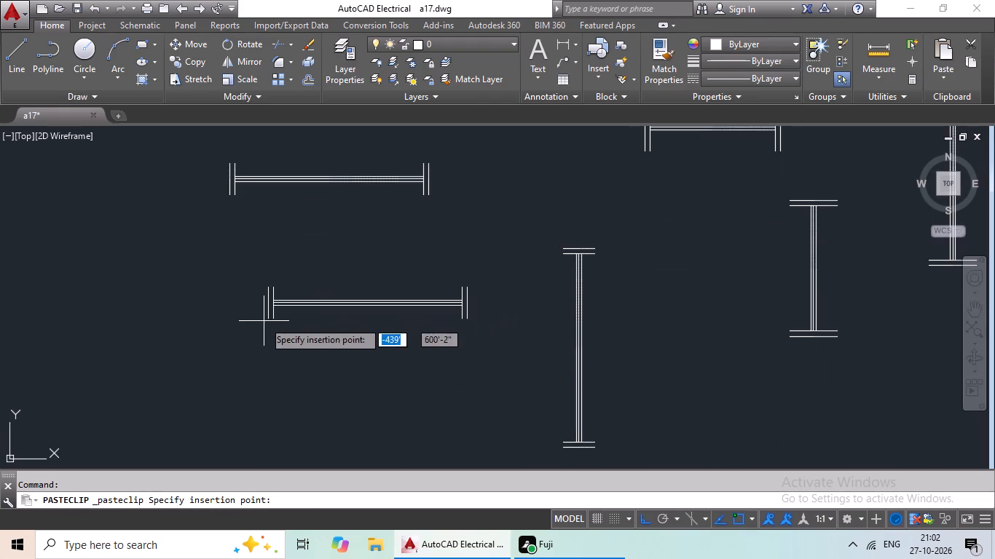
click(253, 328)
Offset the inner right end line of the pasted 6" deep copy 2' to the left.
scroll(457, 305, up, 2)
scroll(496, 288, down, 1)
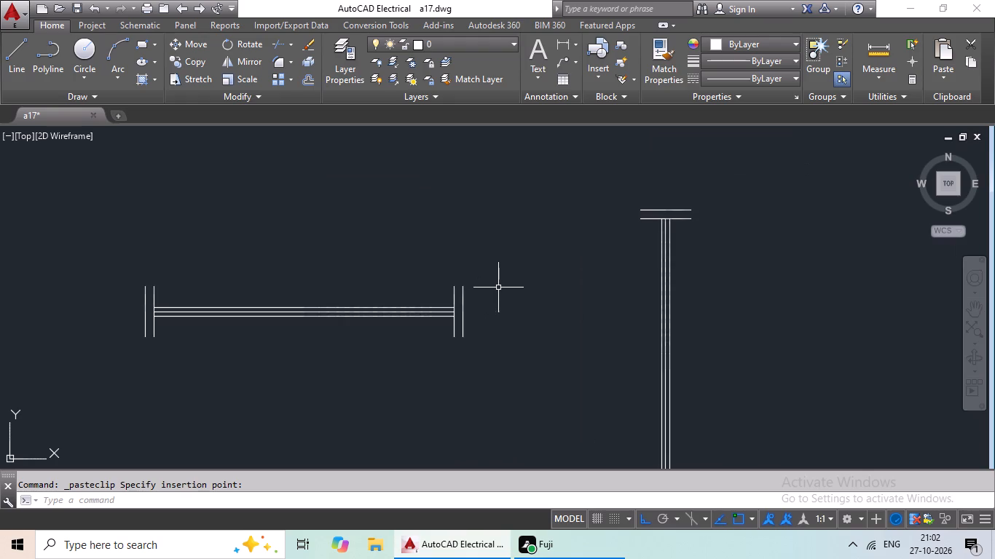
middle_drag(516, 284, 552, 277)
key(Escape)
key(o)
key(Return)
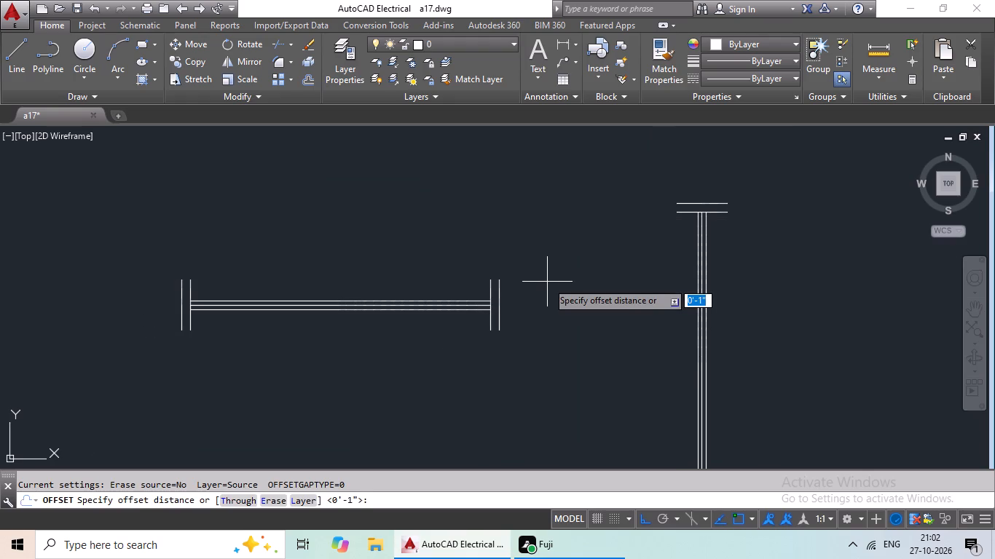
text(2')
key(Return)
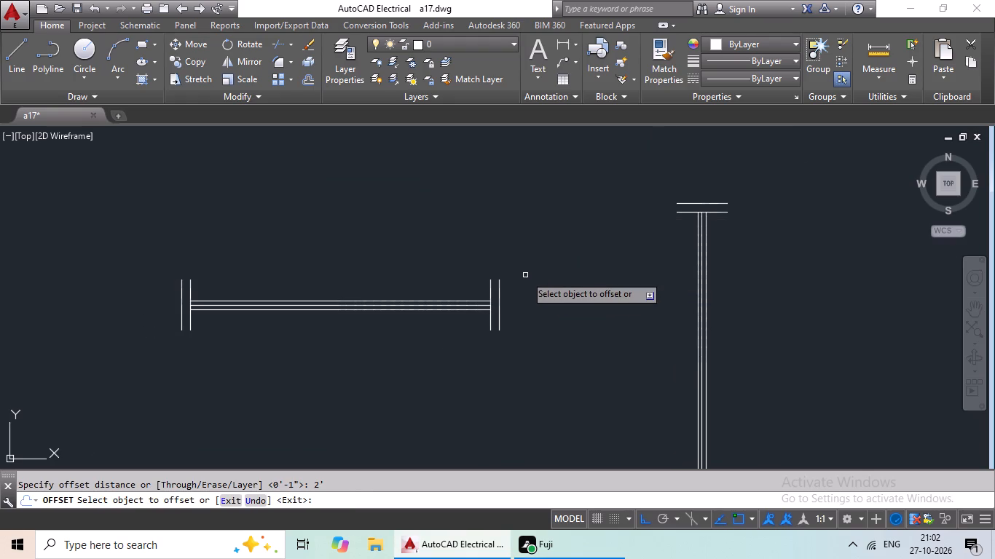
click(491, 280)
click(426, 279)
key(Escape)
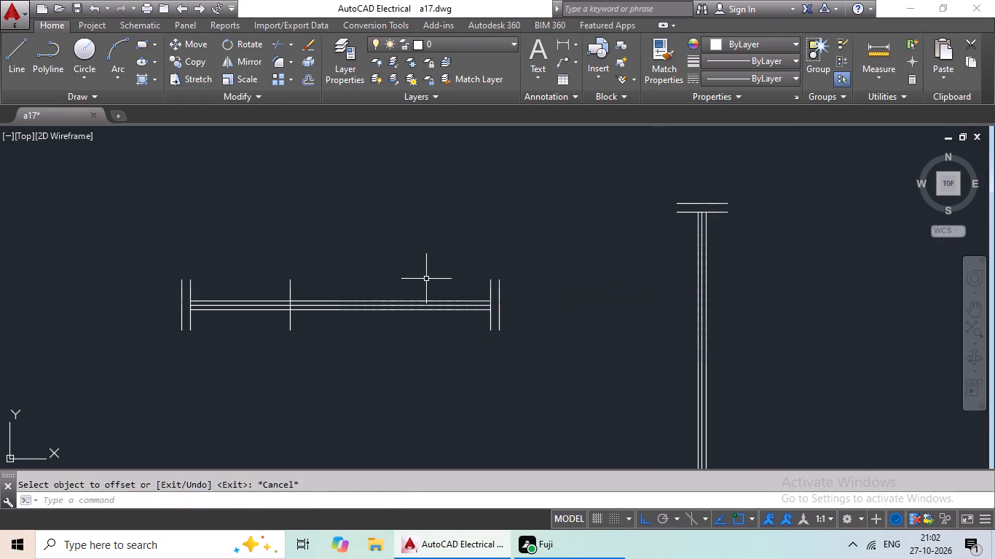
key(Escape)
Offset the new vertical line 1" to the left.
key(o)
key(Return)
text(1")
key(Return)
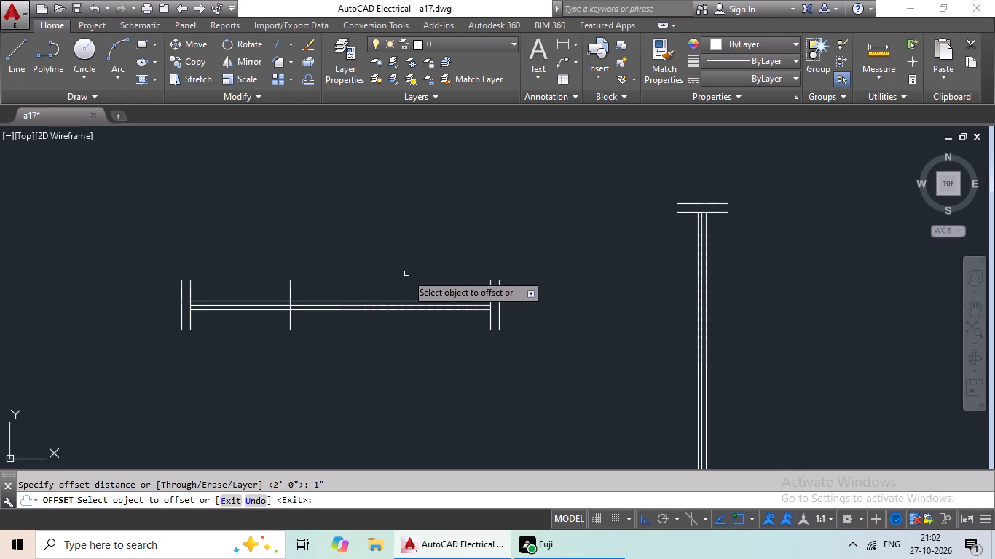
click(288, 282)
click(261, 278)
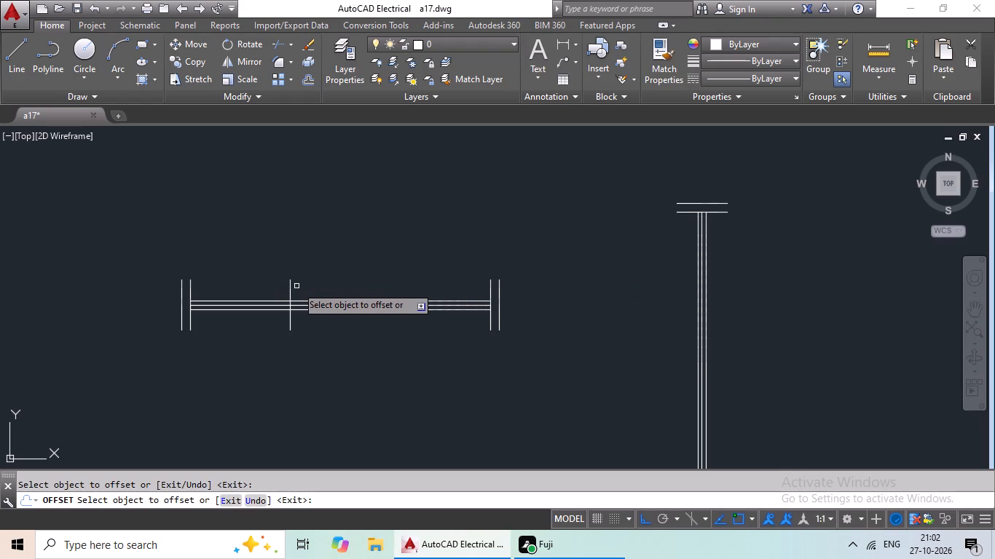
drag(291, 285, 283, 284)
click(264, 280)
key(Escape)
key(Escape)
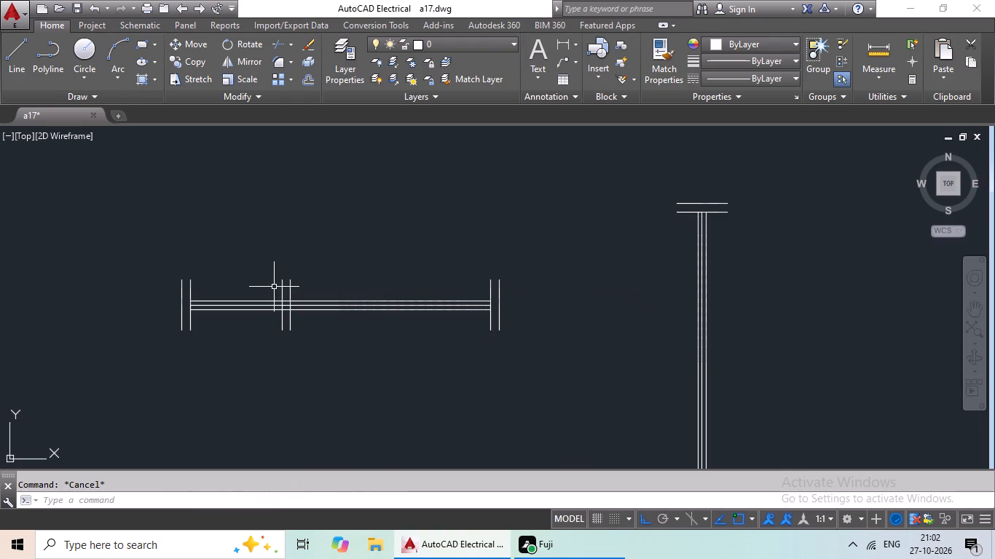
Trim away the three horizontal lines between the two new vertical lines of the lower 6" deep copy.
key(t)
key(r)
key(space)
key(space)
scroll(286, 306, up, 3)
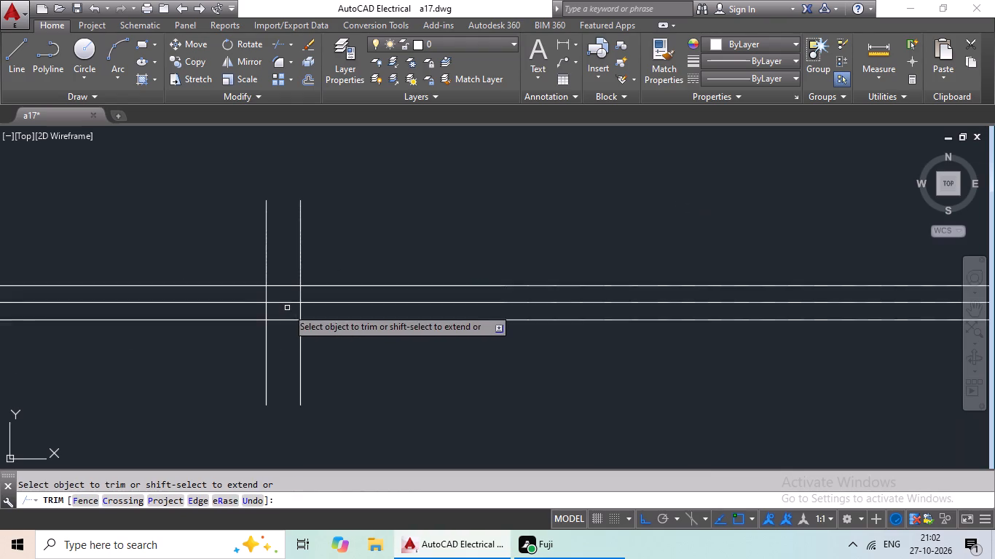
scroll(285, 309, up, 1)
drag(285, 247, 270, 324)
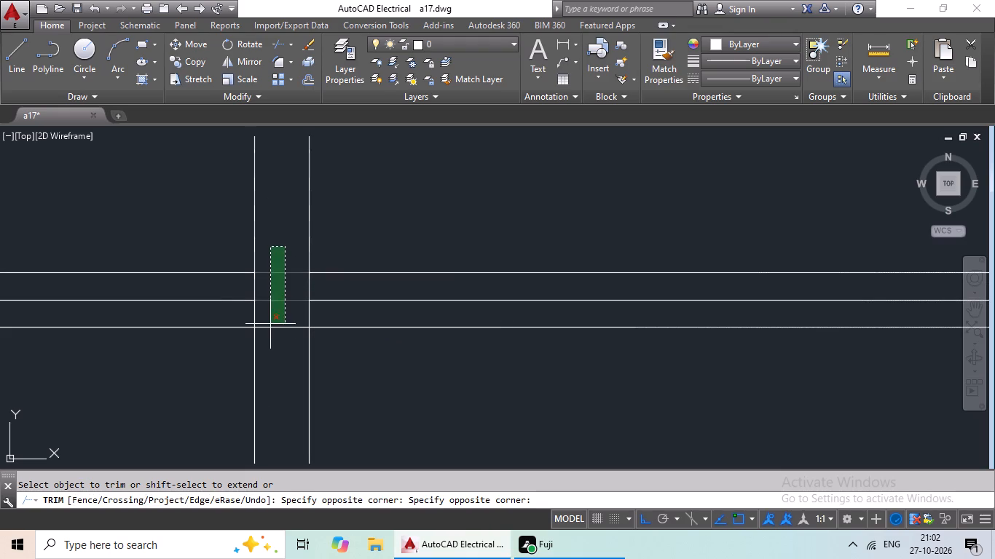
drag(270, 324, 270, 336)
key(Escape)
key(Escape)
scroll(293, 317, down, 3)
key(Escape)
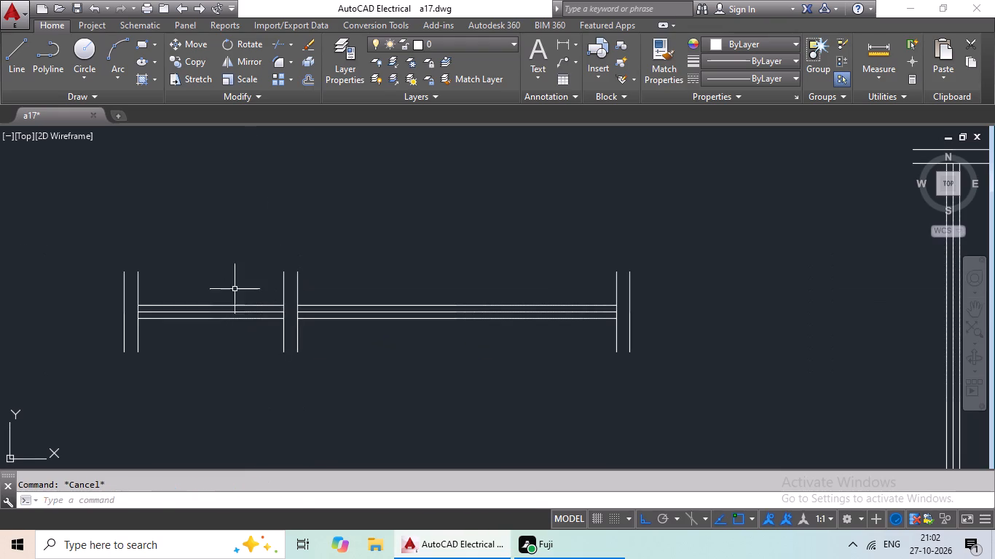
Delete the leftover piece on the left of the trimmed gap, including its two end lines.
drag(251, 274, 71, 338)
key(Delete)
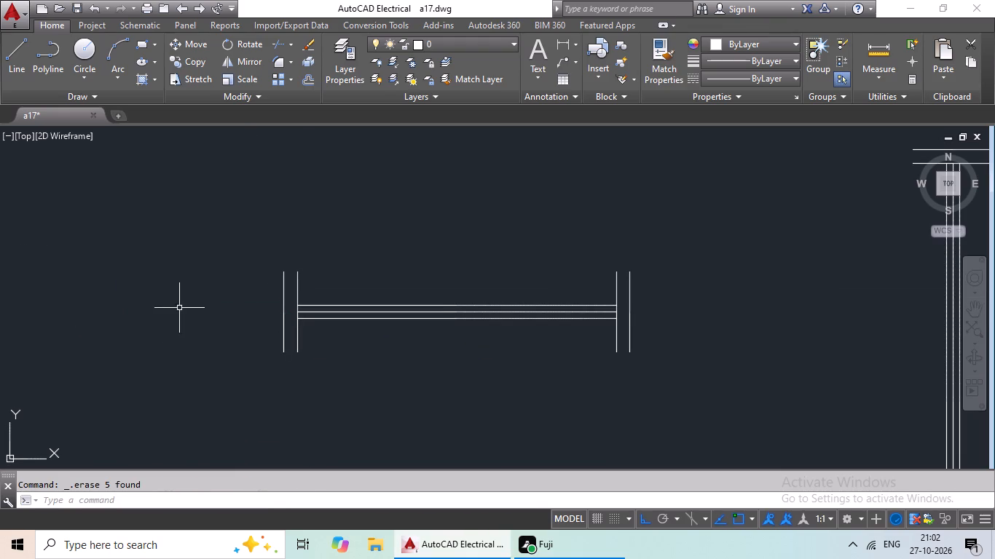
key(Escape)
key(Escape)
Copy the remaining horizontal 2' wide, 6" deep detail and paste it directly below itself.
drag(273, 245, 647, 323)
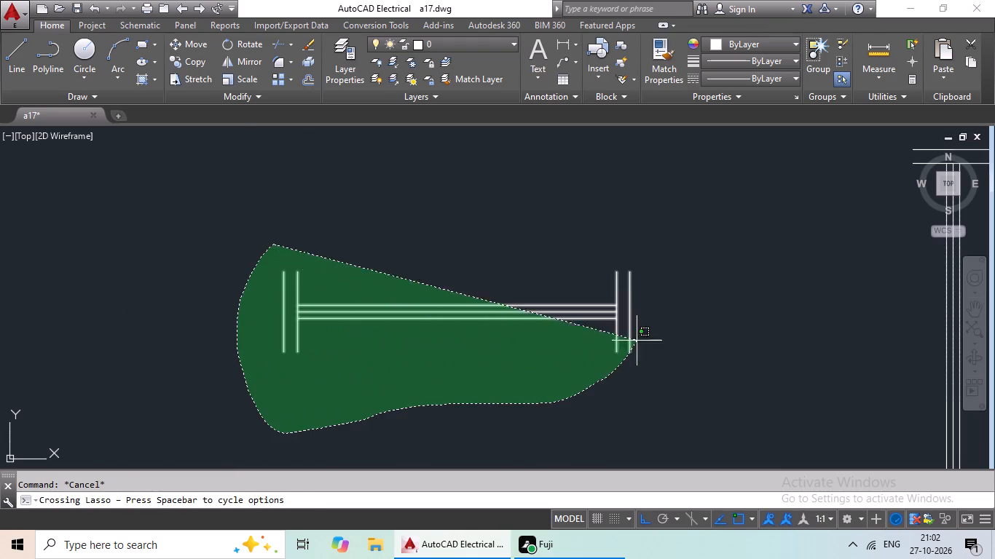
drag(647, 323, 668, 284)
scroll(670, 282, down, 3)
middle_drag(666, 280, 422, 293)
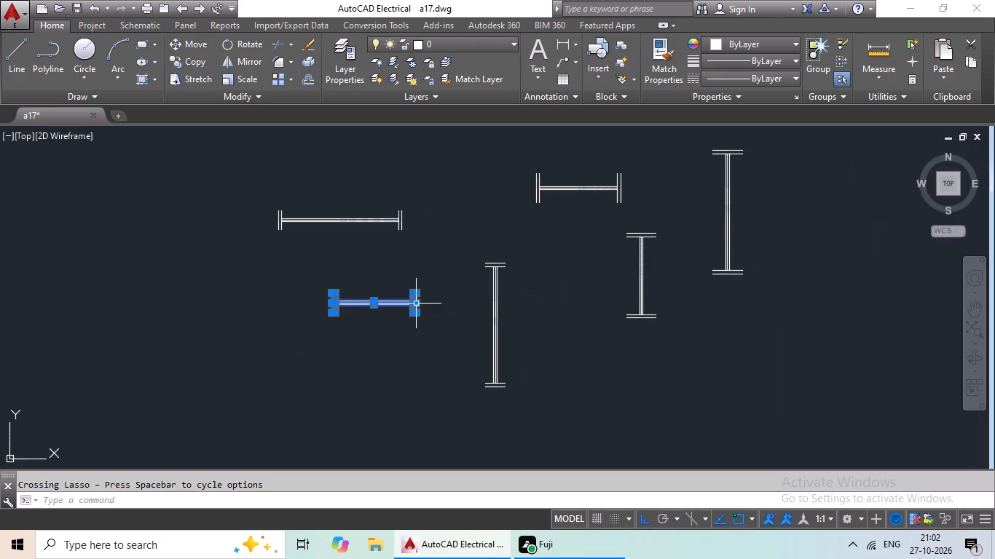
key(ctrl+c)
key(ctrl+v)
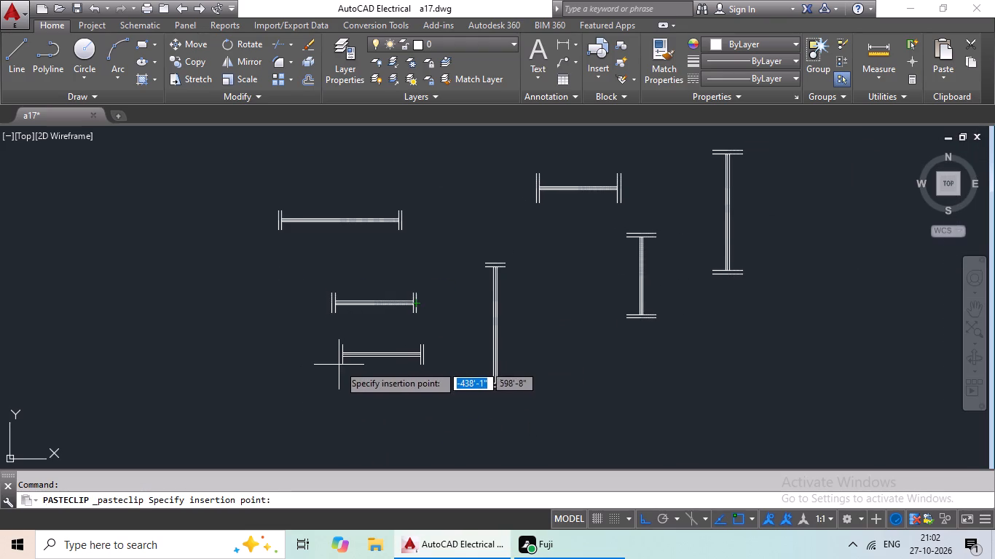
click(339, 365)
Rotate the pasted 2' wide, 6" deep copy 90° about its upper-right corner so that it stands vertically.
scroll(351, 354, up, 3)
drag(369, 306, 585, 436)
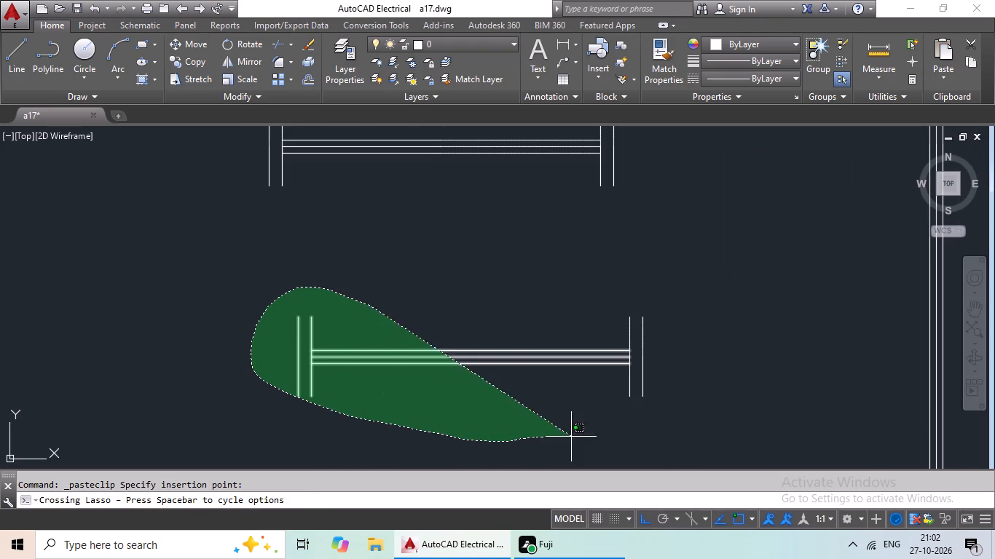
drag(585, 436, 664, 323)
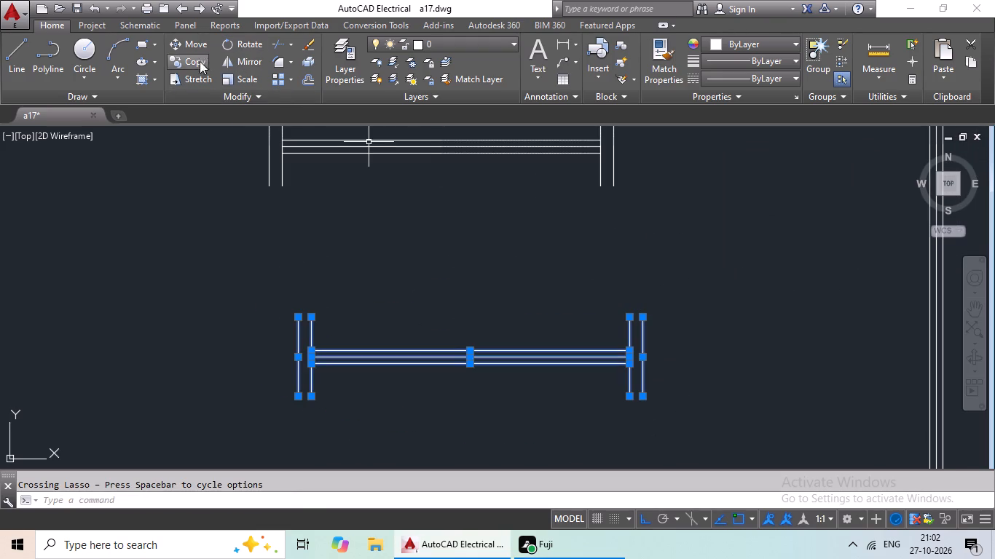
click(235, 47)
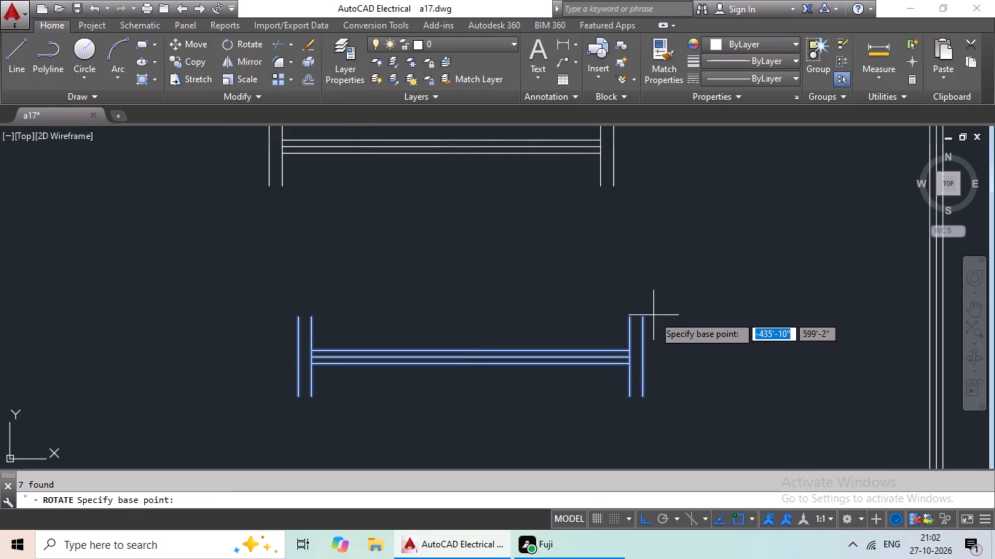
click(645, 319)
click(645, 281)
scroll(657, 280, down, 4)
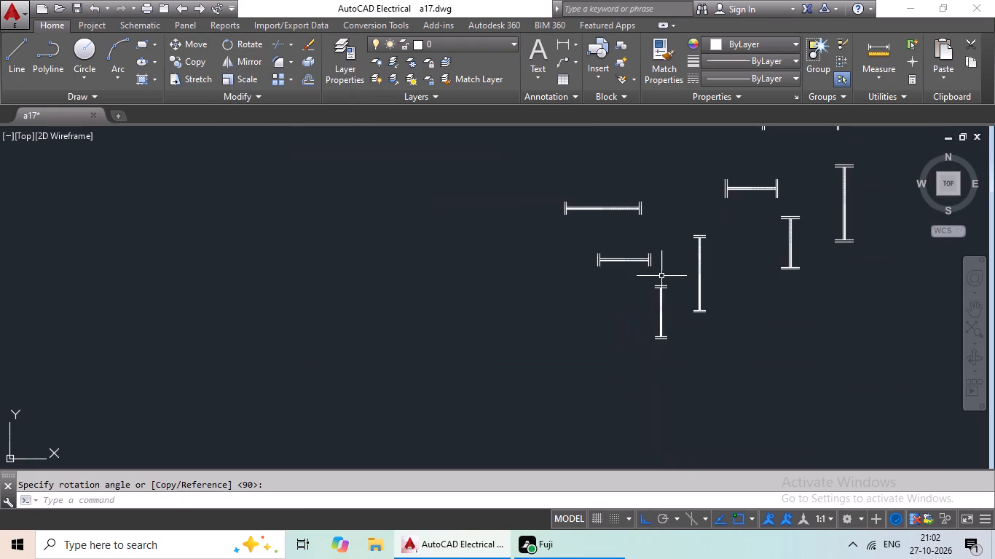
With Ortho off, copy the horizontal 3' wide, 6" deep detail by its centre onto the midpoint mark in the upper-right room's top wall.
middle_drag(663, 271, 500, 306)
scroll(531, 290, down, 2)
middle_drag(532, 271, 532, 350)
scroll(452, 328, down, 2)
middle_drag(420, 318, 492, 290)
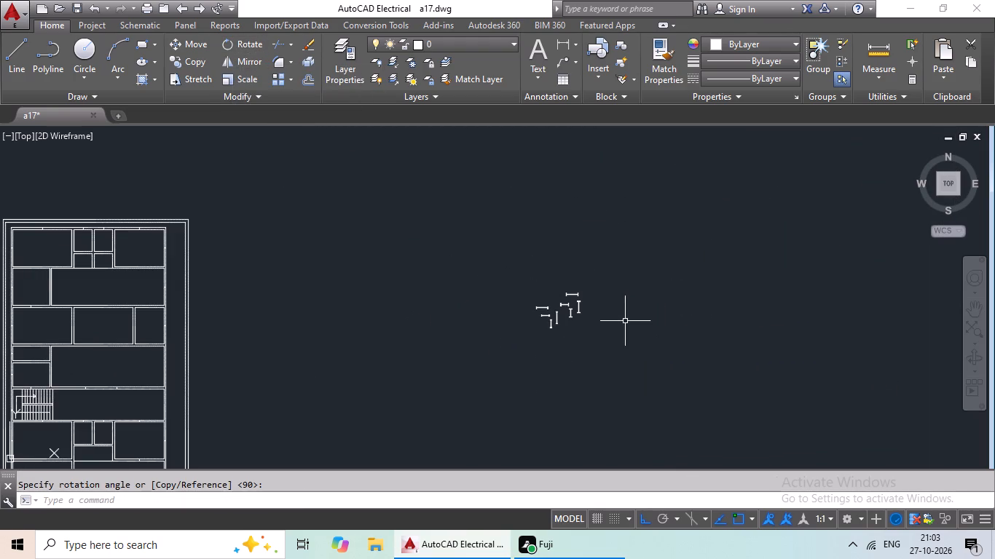
scroll(550, 310, up, 6)
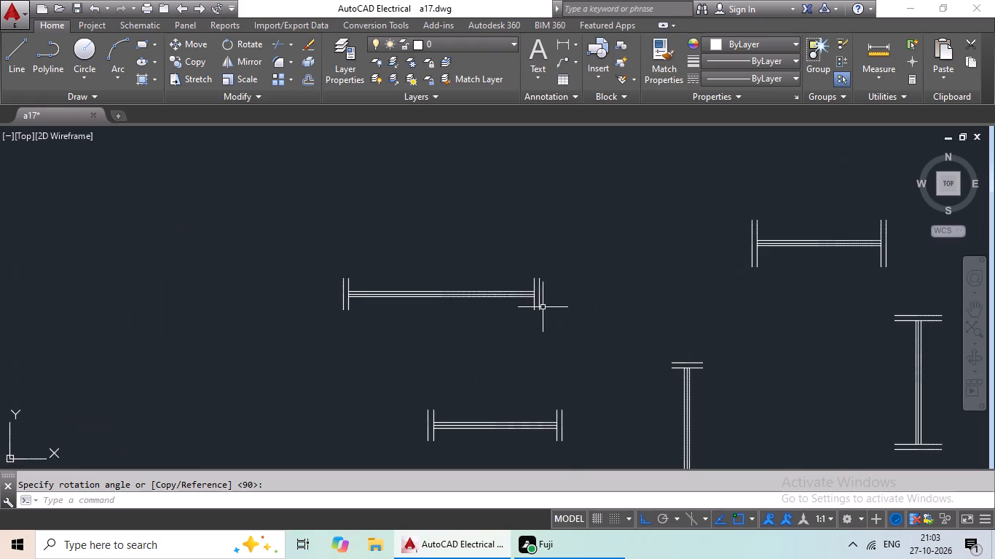
drag(454, 229, 589, 319)
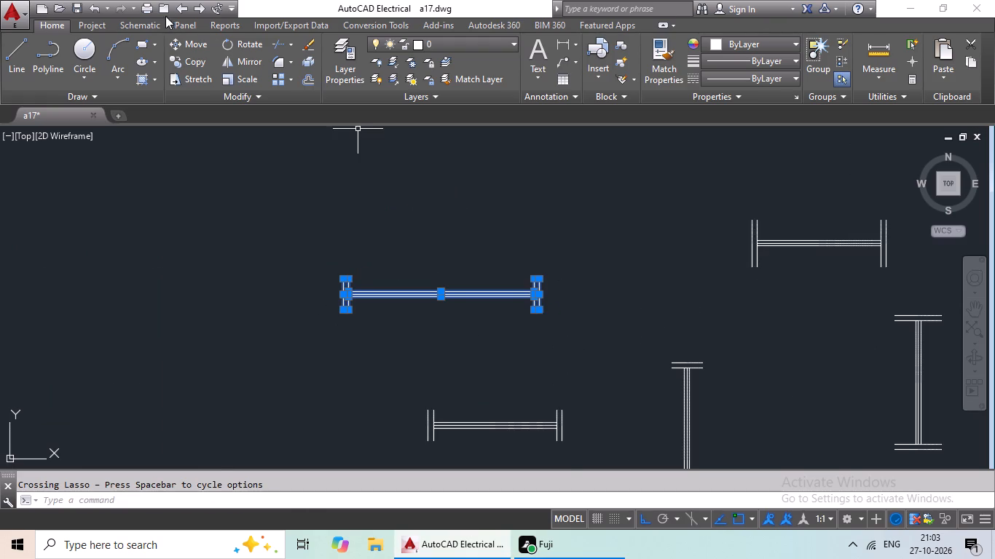
click(178, 63)
scroll(429, 290, up, 2)
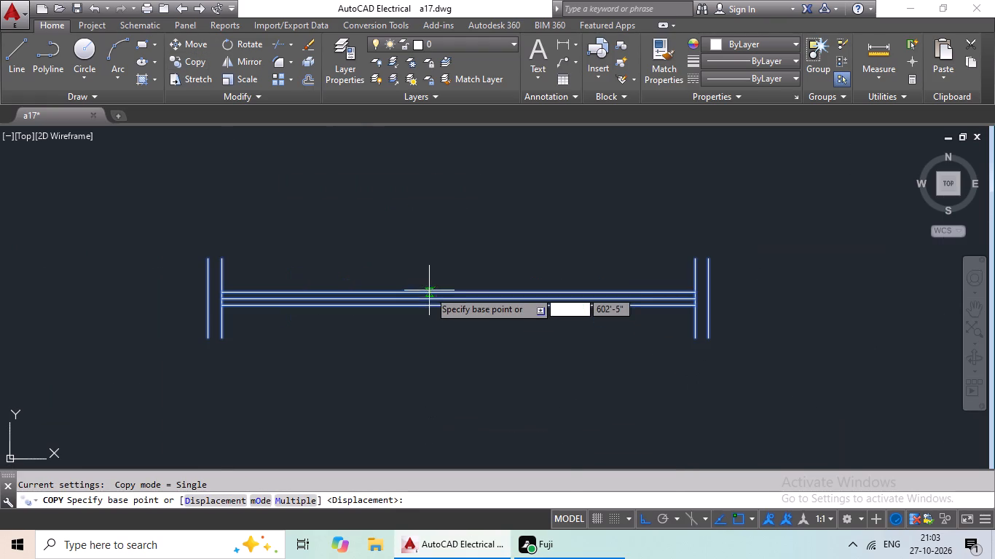
click(461, 296)
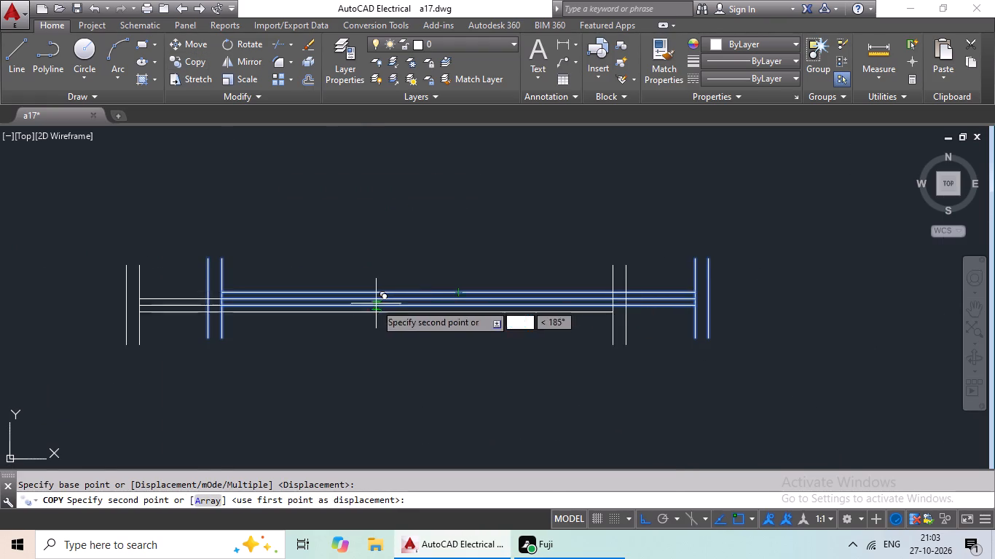
scroll(366, 310, down, 5)
middle_drag(337, 322, 517, 294)
scroll(324, 330, down, 2)
middle_drag(314, 330, 516, 319)
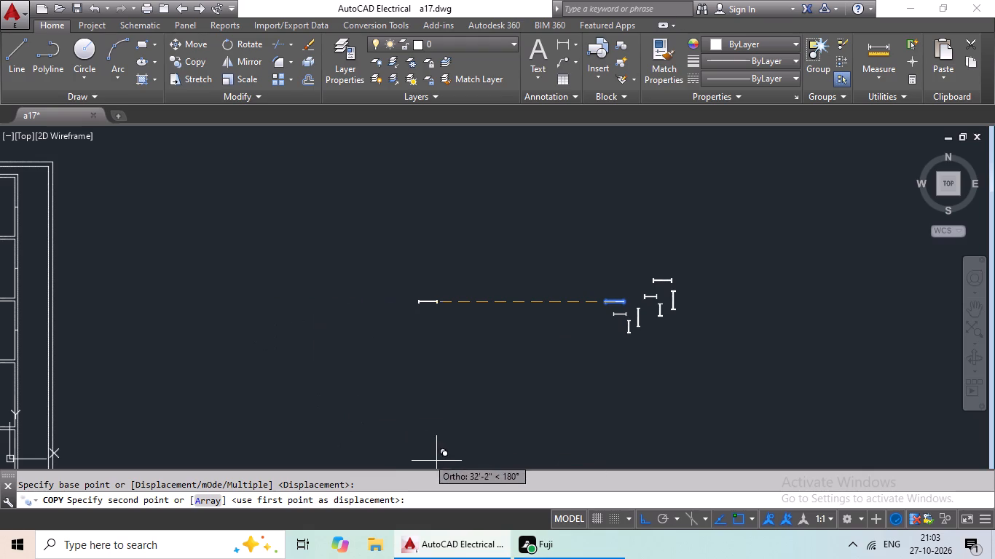
drag(643, 517, 636, 520)
middle_drag(184, 318, 569, 458)
middle_drag(409, 395, 416, 395)
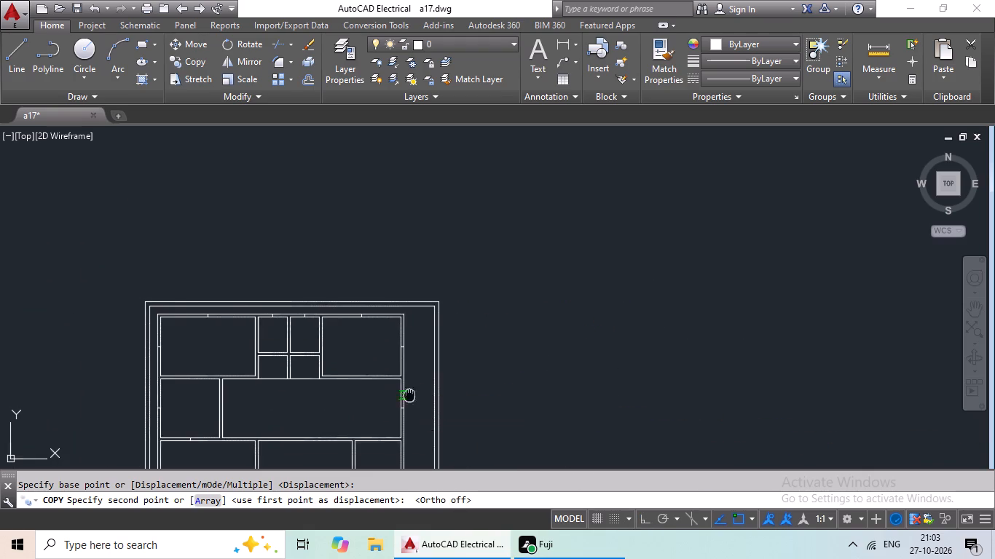
middle_drag(416, 395, 453, 402)
scroll(395, 321, up, 4)
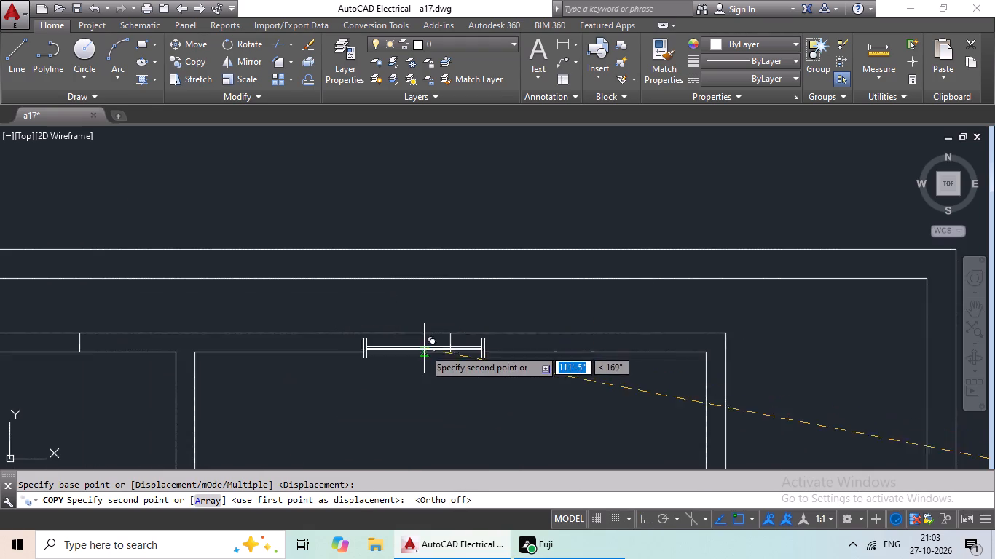
scroll(424, 349, up, 3)
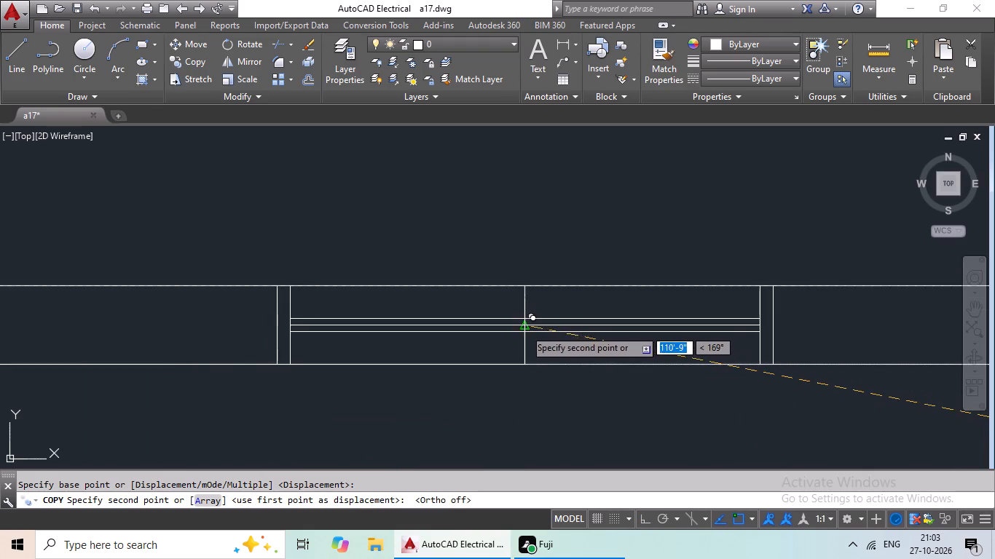
click(524, 328)
Copy the vertical 3' wide, 6" deep detail by its centre onto the midpoint mark in the upper-right room's right wall.
scroll(531, 332, down, 4)
middle_click(533, 355)
middle_drag(390, 325, 57, 205)
scroll(150, 247, down, 3)
middle_drag(367, 344, 124, 296)
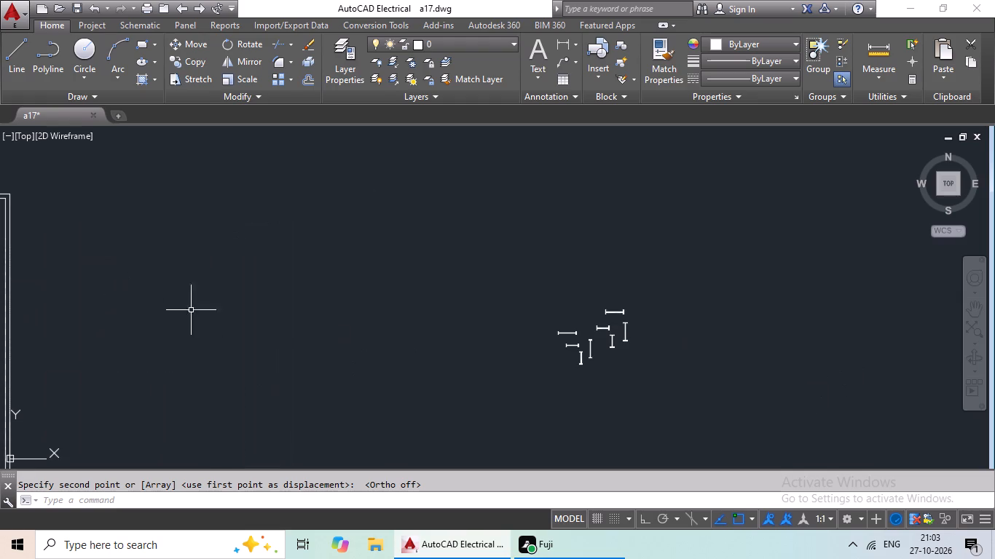
middle_drag(405, 359, 322, 347)
scroll(500, 344, up, 4)
drag(575, 250, 573, 247)
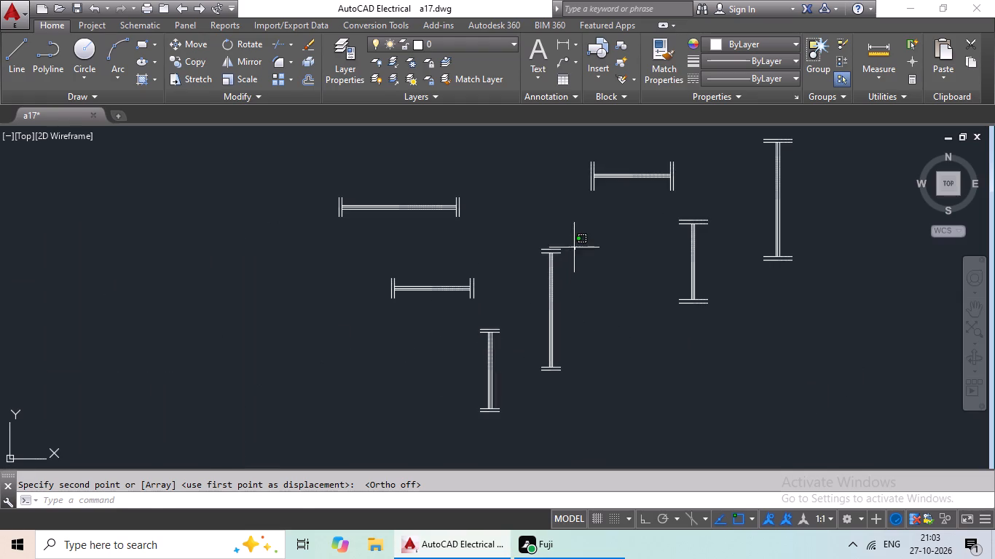
drag(573, 247, 562, 389)
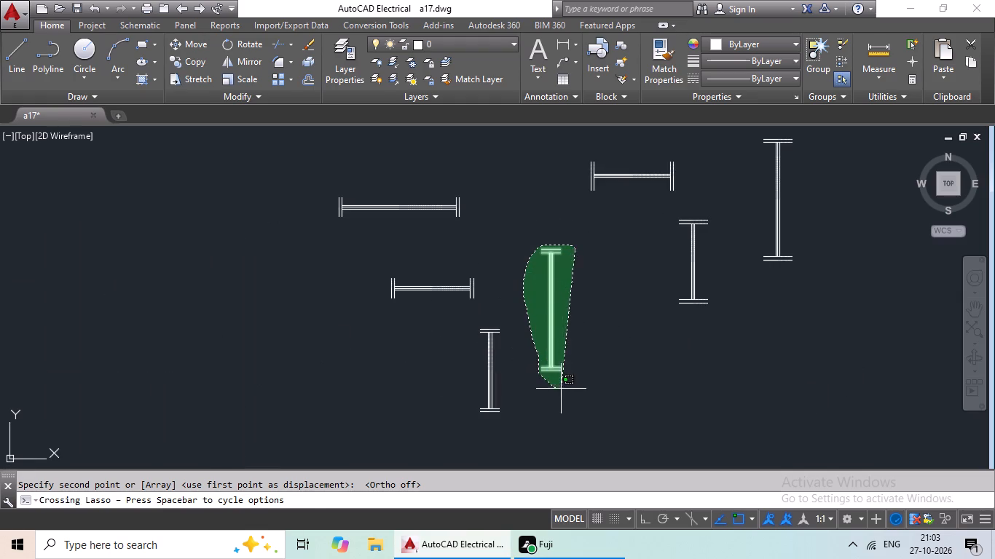
drag(562, 389, 564, 387)
click(196, 61)
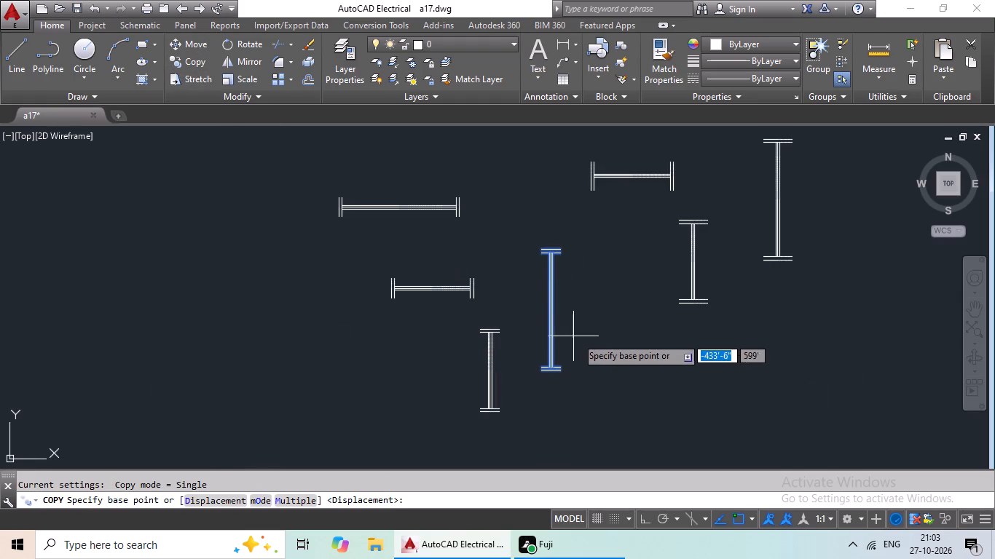
scroll(553, 310, up, 3)
drag(543, 313, 527, 320)
scroll(365, 341, down, 5)
middle_drag(332, 359, 466, 322)
scroll(205, 330, down, 2)
middle_drag(207, 330, 385, 311)
middle_drag(223, 330, 228, 330)
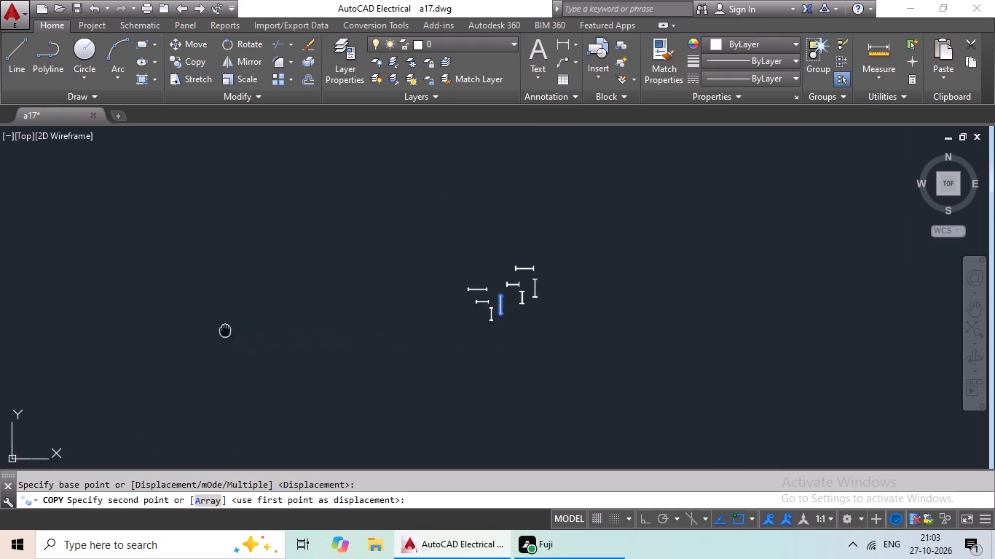
middle_drag(228, 330, 473, 371)
middle_drag(216, 349, 381, 365)
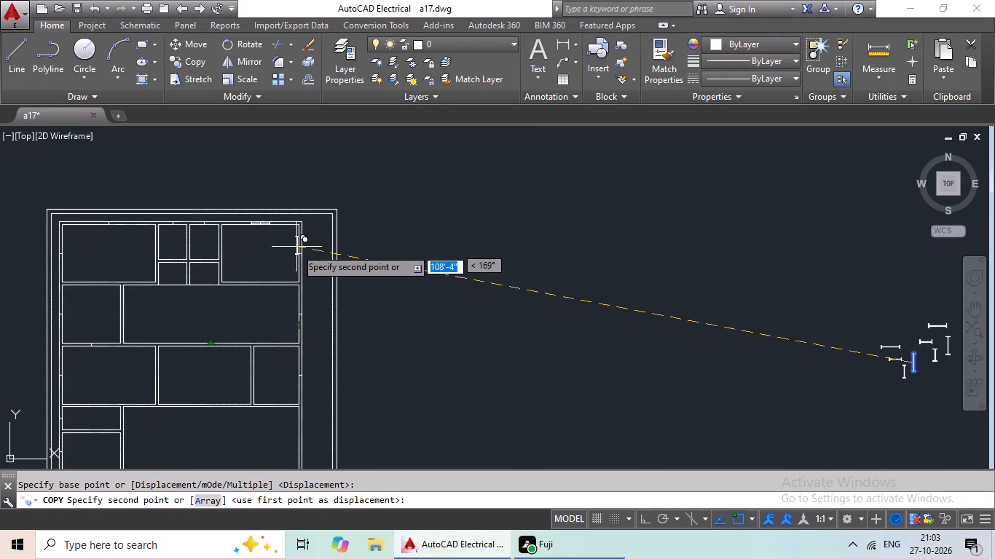
scroll(299, 254, up, 7)
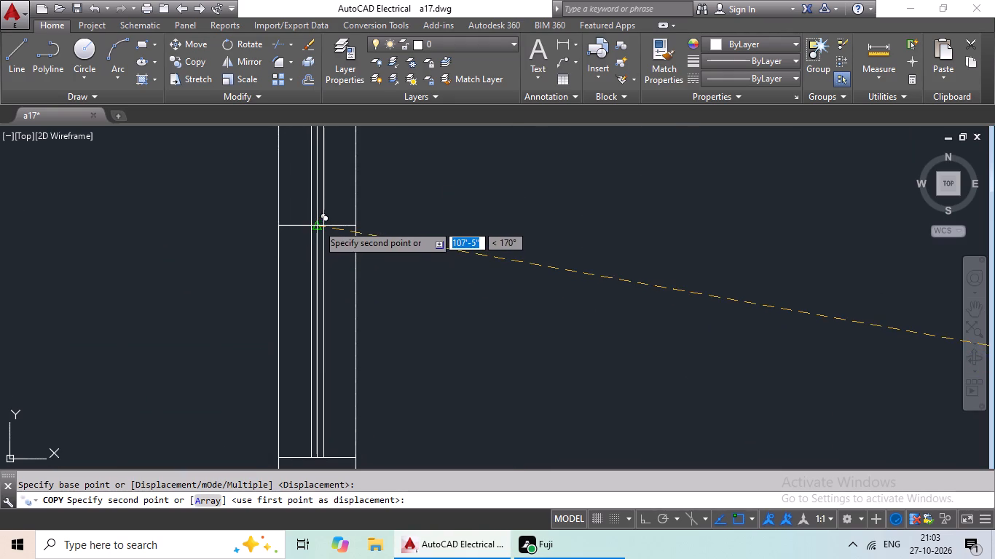
click(318, 224)
Copy the horizontal 2' wide, 6" deep detail by its centre onto the midpoint mark in the right upper small room's top wall.
scroll(365, 226, down, 6)
middle_drag(455, 255, 286, 249)
scroll(303, 249, down, 2)
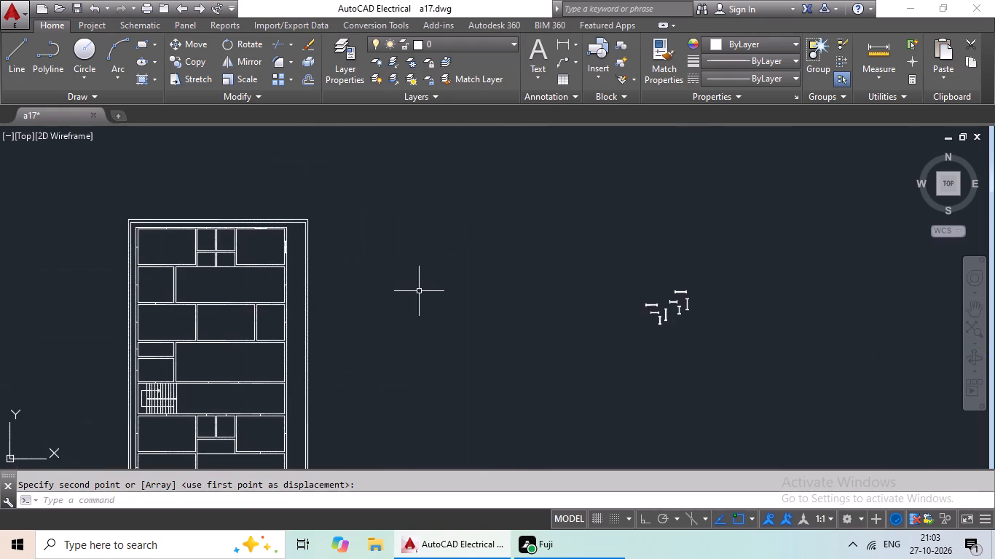
middle_drag(427, 290, 285, 274)
middle_drag(461, 305, 385, 309)
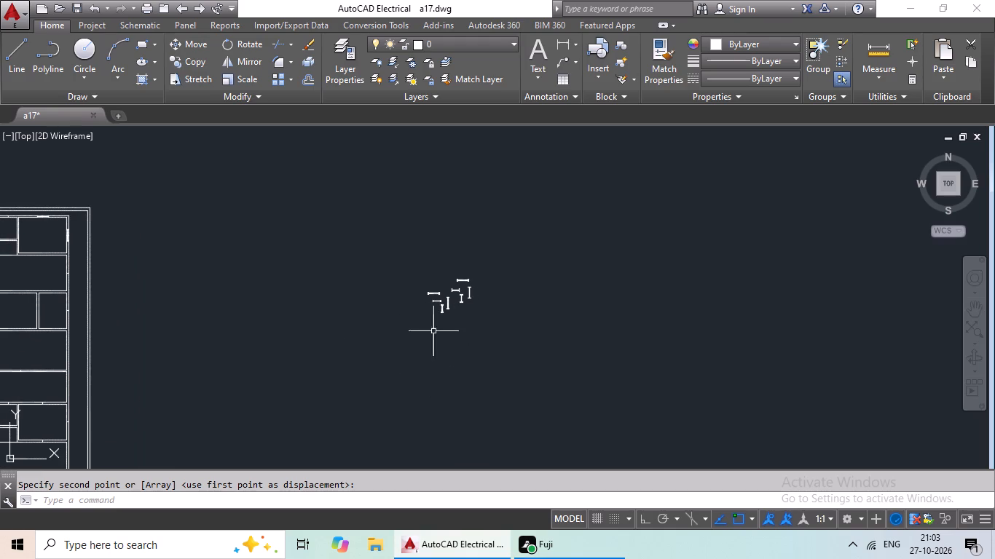
middle_drag(366, 344, 533, 340)
middle_drag(540, 336, 484, 357)
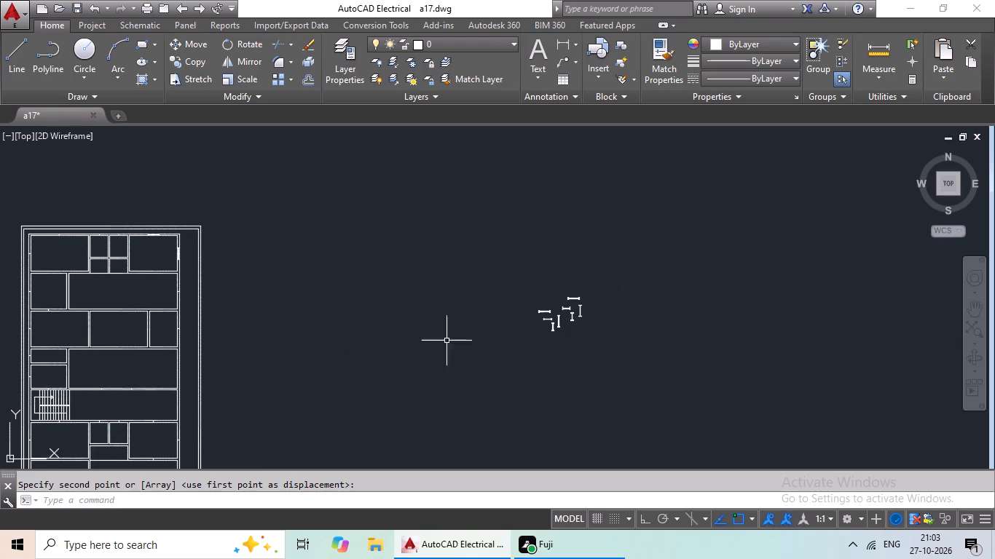
scroll(539, 318, up, 4)
scroll(634, 349, up, 2)
drag(608, 286, 430, 302)
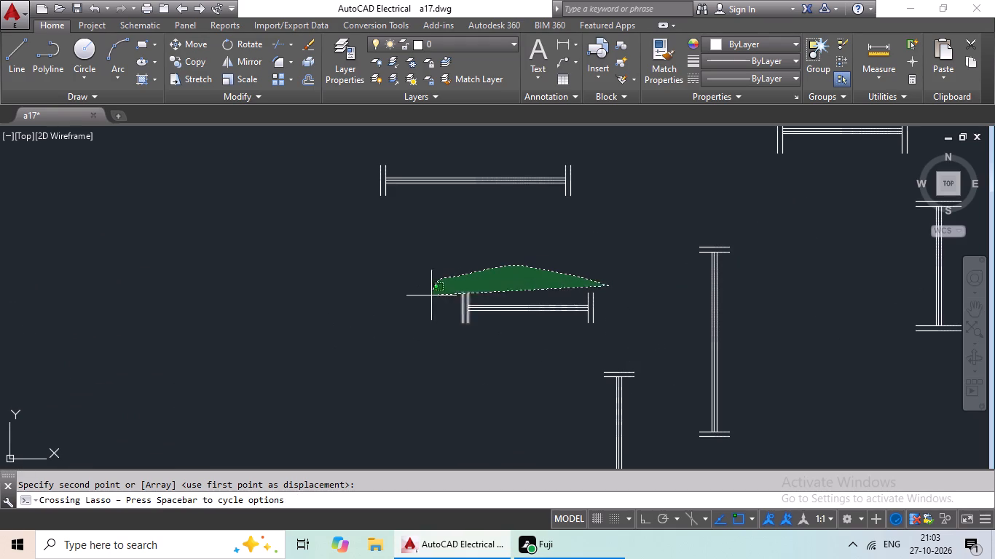
drag(430, 302, 640, 312)
click(205, 62)
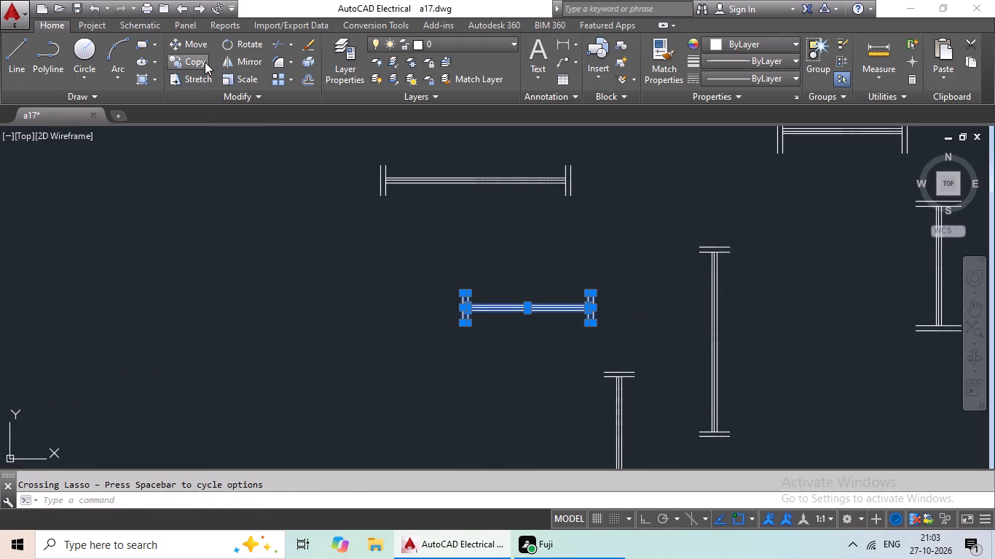
scroll(516, 305, up, 4)
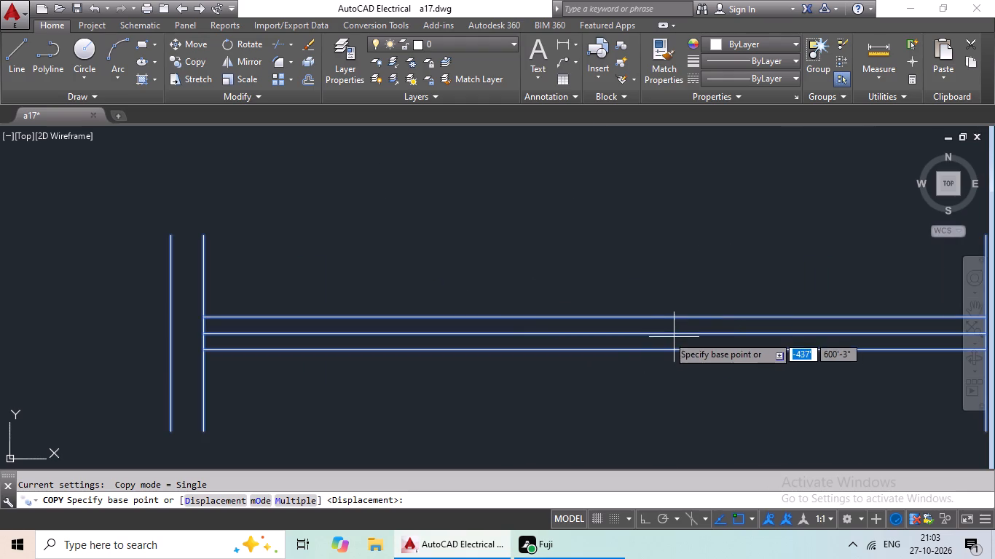
middle_drag(618, 333, 517, 313)
middle_click(441, 304)
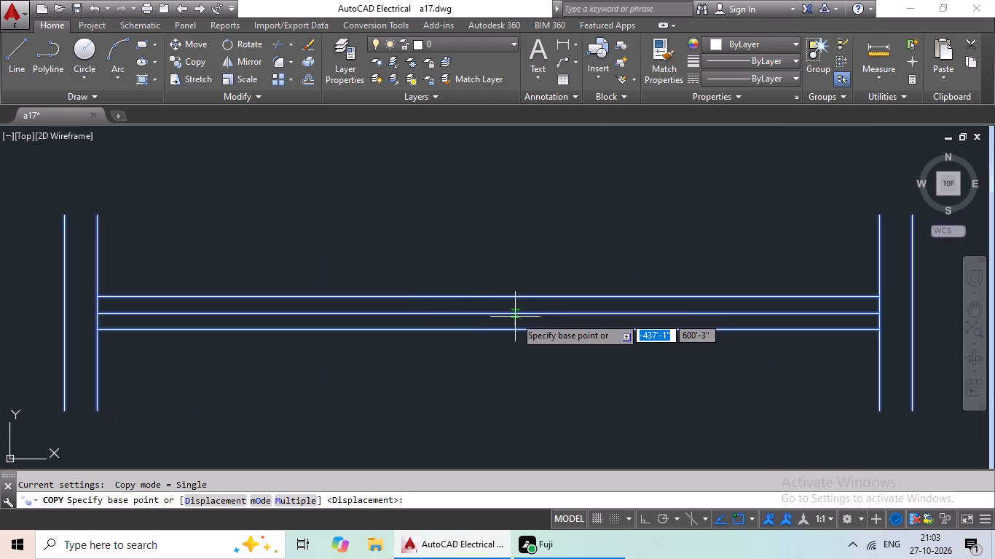
click(489, 315)
scroll(388, 334, down, 5)
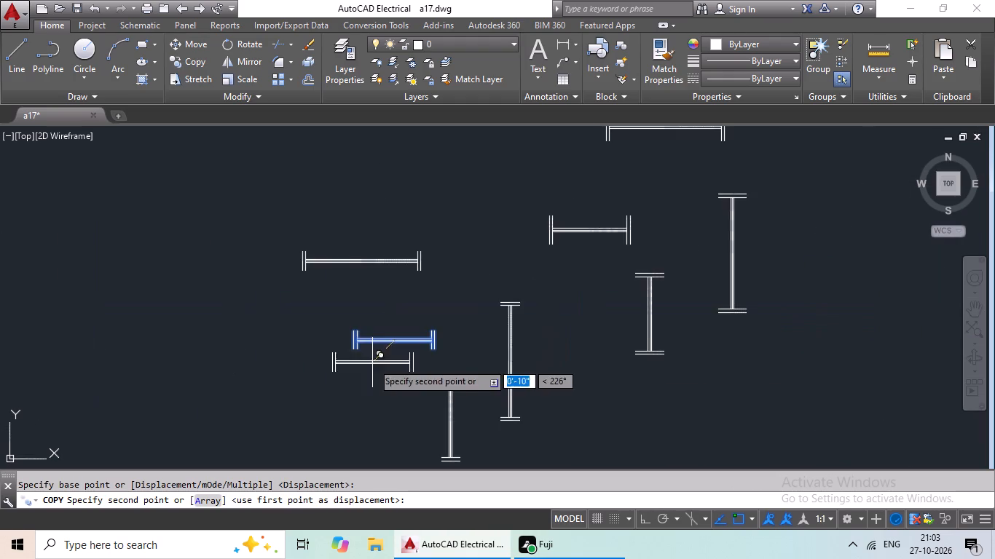
middle_drag(371, 362, 563, 307)
middle_drag(304, 379, 479, 346)
scroll(393, 389, down, 1)
middle_drag(375, 397, 566, 377)
middle_drag(288, 385, 484, 384)
middle_drag(221, 380, 386, 378)
scroll(236, 384, down, 4)
middle_drag(207, 393, 456, 393)
middle_drag(254, 388, 256, 388)
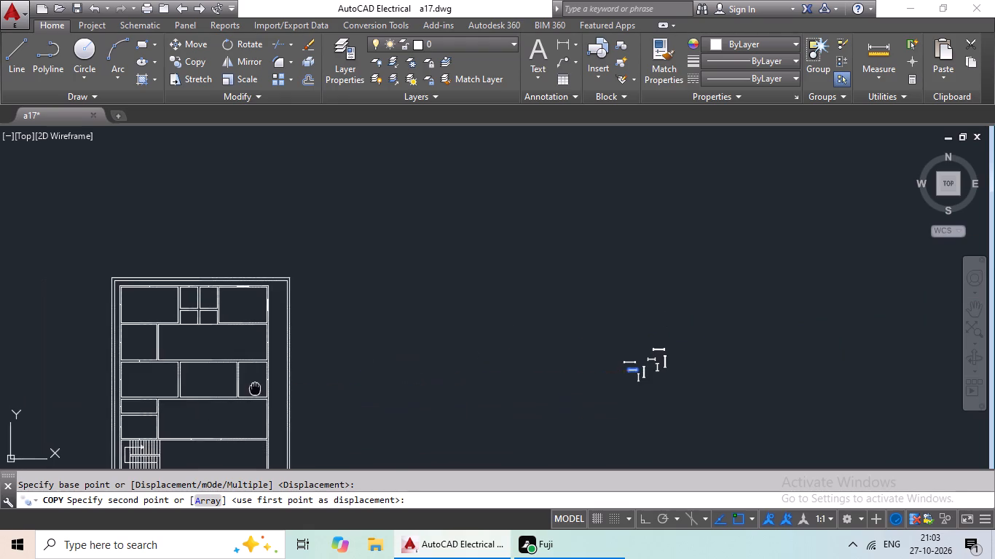
middle_drag(256, 388, 383, 389)
scroll(331, 291, up, 7)
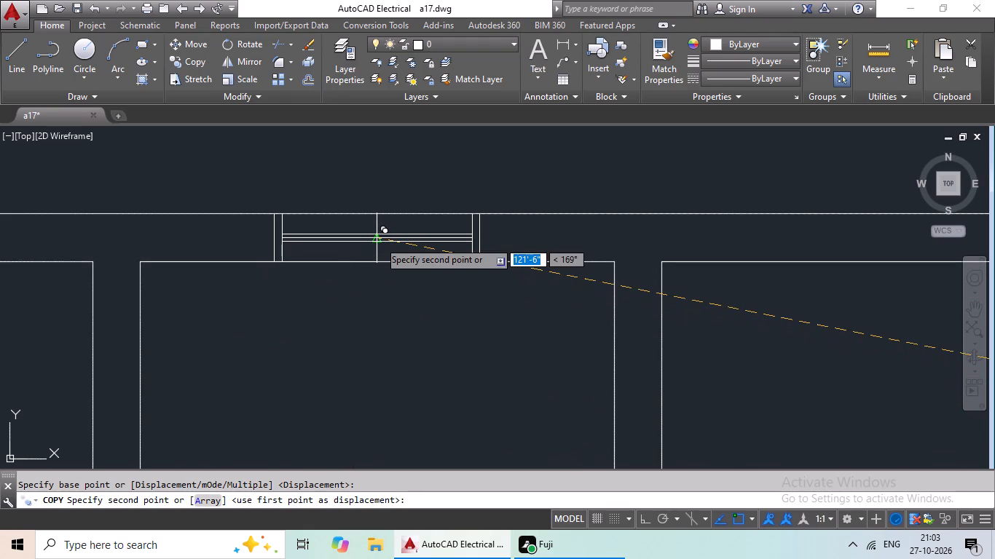
click(379, 241)
Copy the horizontal 2' wide, 6" deep detail by its centre onto the midpoint mark in the left upper small room's top wall.
scroll(437, 251, down, 5)
middle_drag(438, 278, 326, 284)
scroll(380, 303, down, 1)
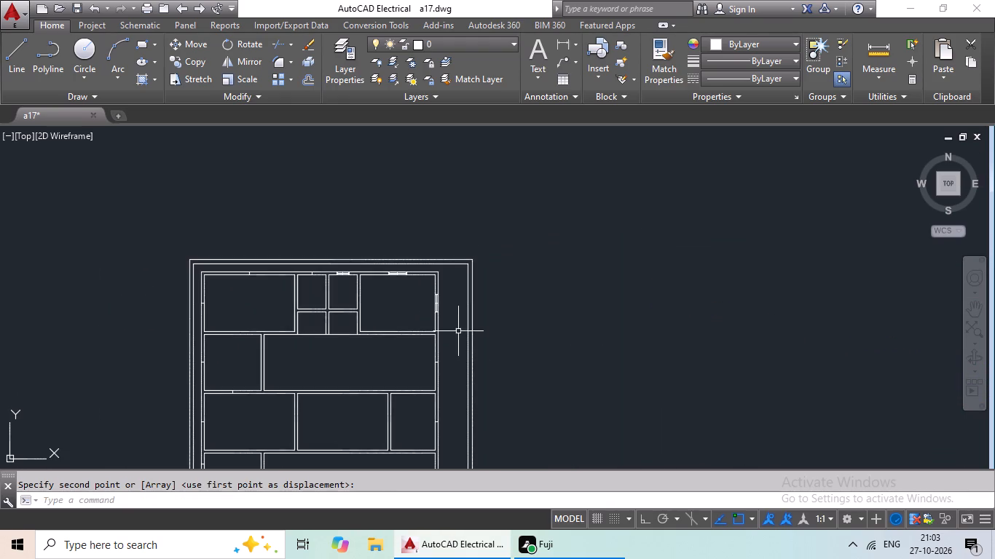
middle_drag(459, 331, 293, 310)
middle_drag(358, 304, 240, 298)
middle_drag(516, 368, 55, 270)
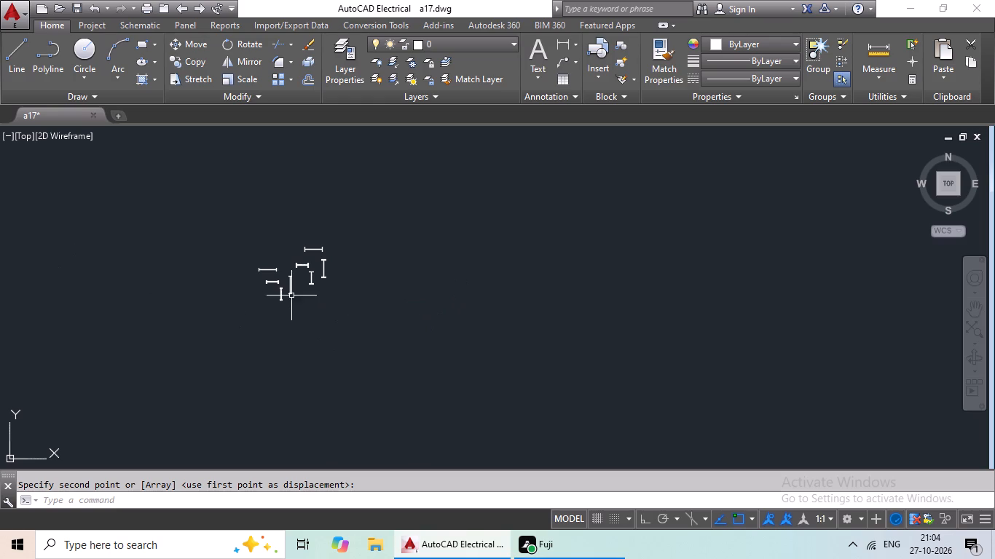
scroll(275, 274, up, 5)
drag(253, 286, 149, 317)
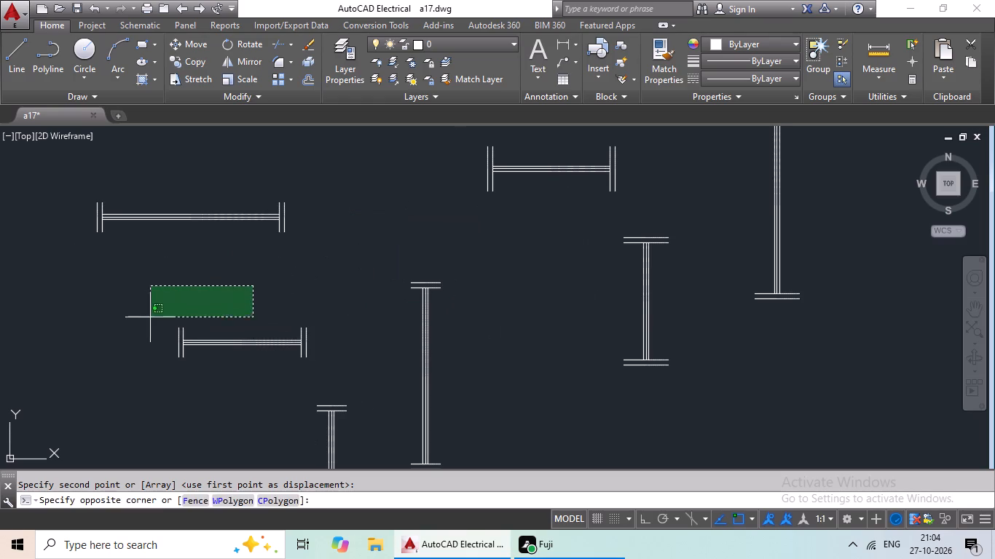
drag(149, 317, 330, 344)
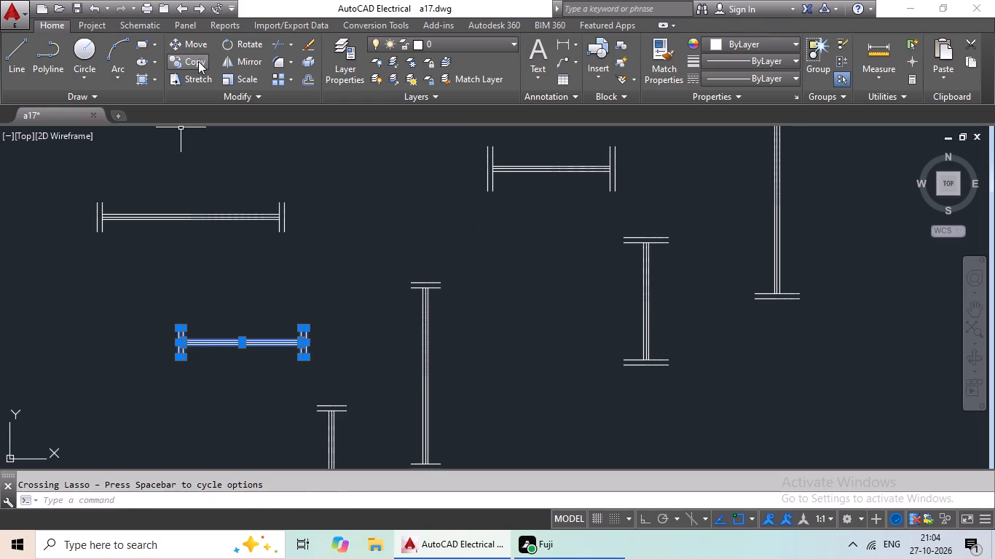
click(193, 59)
scroll(243, 336, up, 3)
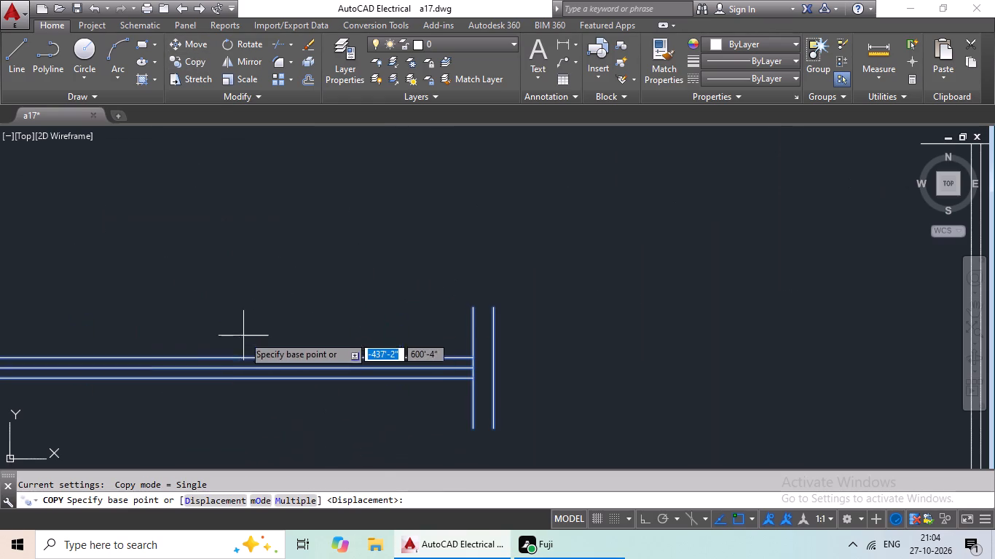
click(229, 368)
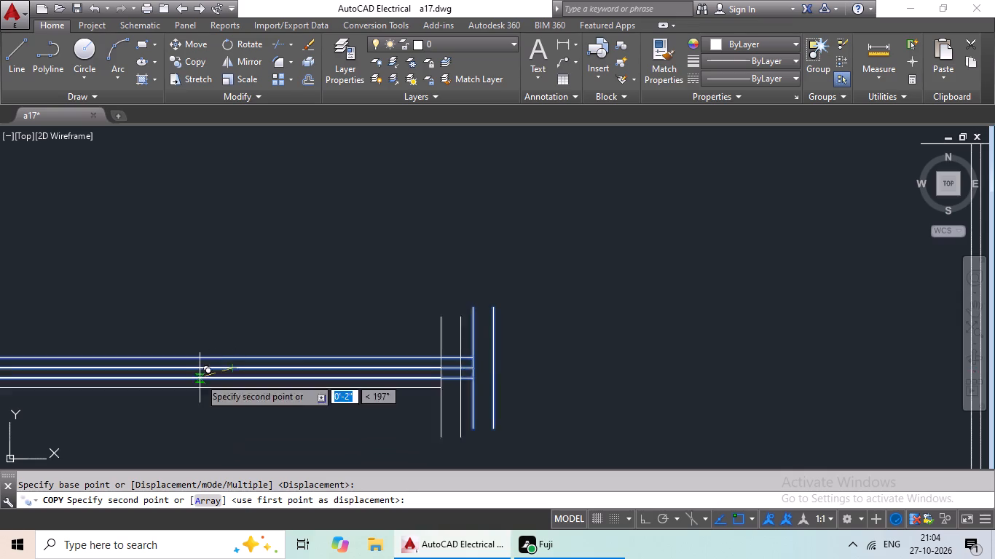
scroll(200, 378, down, 5)
middle_drag(182, 397, 388, 385)
scroll(285, 427, down, 2)
middle_drag(233, 436, 478, 393)
middle_drag(310, 403, 546, 403)
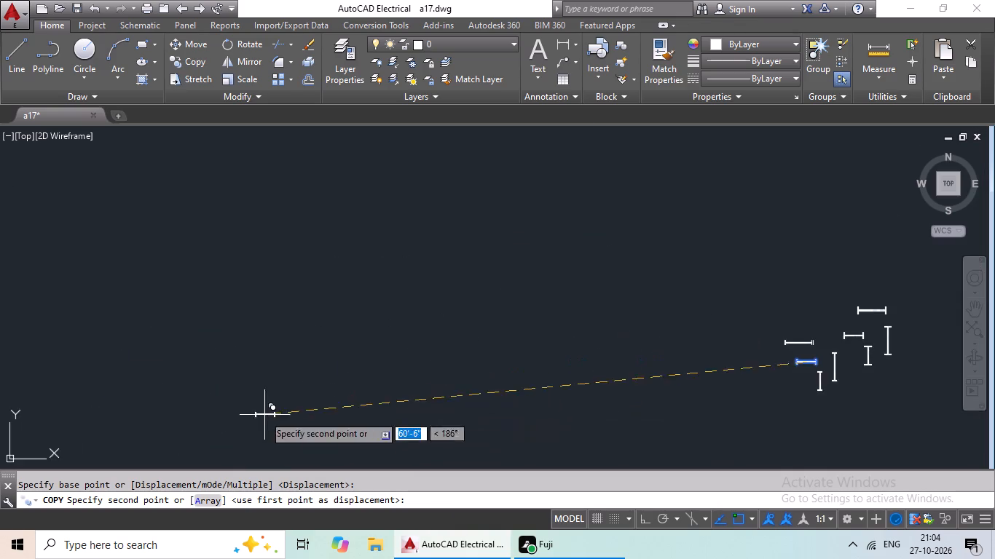
middle_drag(280, 415, 426, 412)
scroll(247, 419, down, 1)
middle_drag(241, 422, 481, 422)
middle_drag(248, 333, 406, 408)
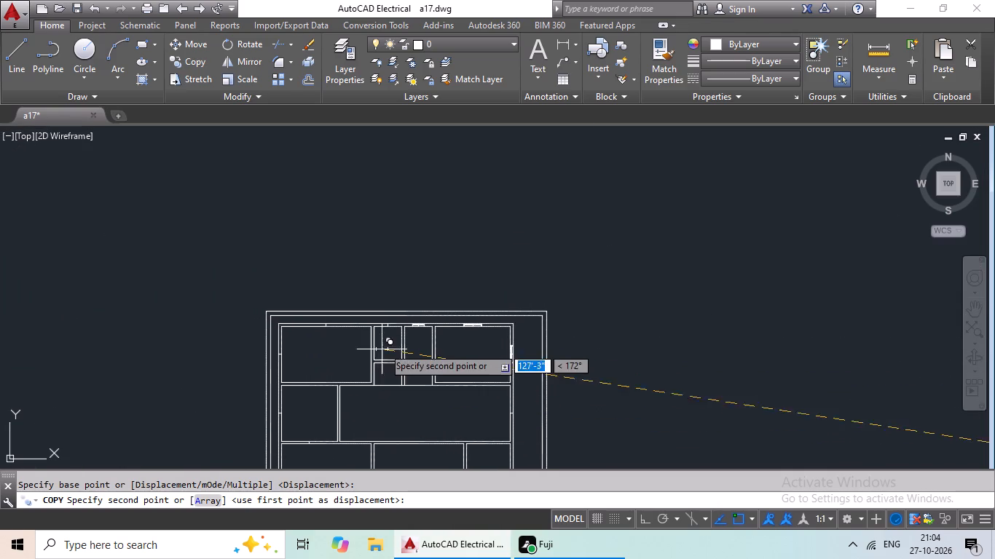
scroll(387, 325, up, 8)
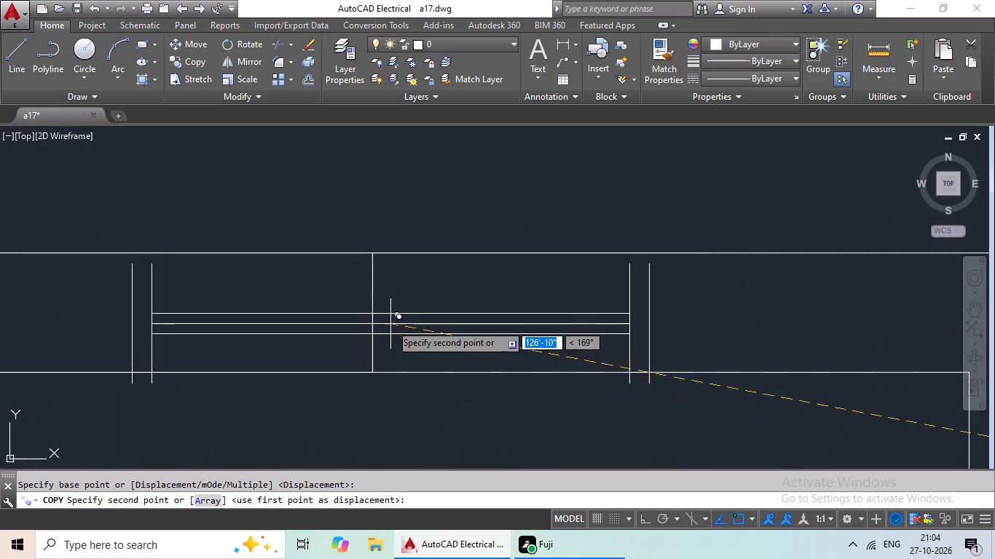
click(369, 315)
Copy the horizontal 3' wide, 6" deep detail by its centre onto the midpoint mark in the upper-left room's top wall.
scroll(388, 314, down, 5)
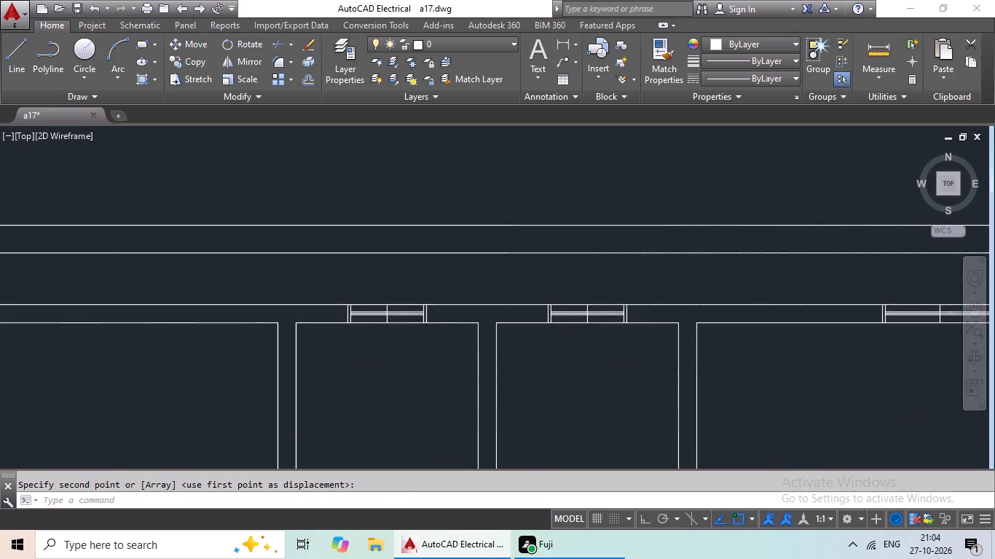
scroll(428, 362, down, 1)
middle_drag(438, 382, 455, 320)
middle_drag(532, 349, 363, 314)
scroll(401, 314, down, 1)
middle_drag(438, 328, 267, 304)
scroll(543, 368, down, 1)
middle_drag(596, 395, 394, 317)
middle_click(452, 370)
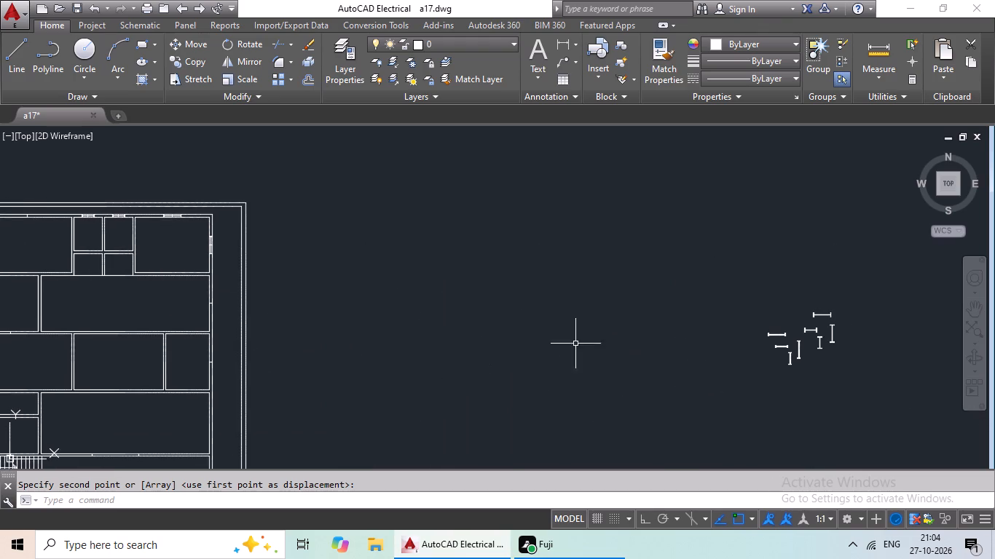
middle_drag(548, 344, 335, 347)
scroll(565, 336, up, 5)
drag(594, 332, 420, 395)
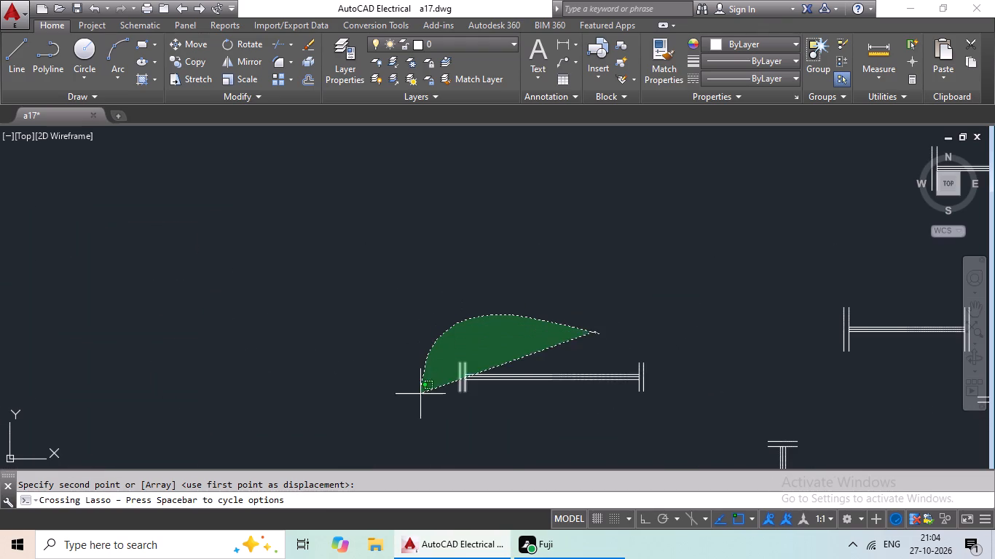
drag(420, 395, 703, 361)
click(186, 63)
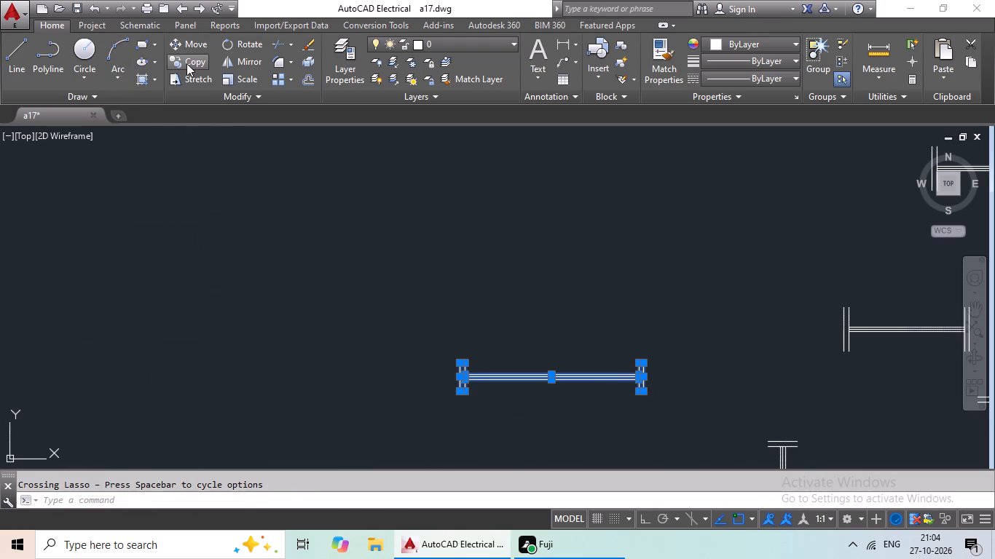
scroll(534, 389, up, 4)
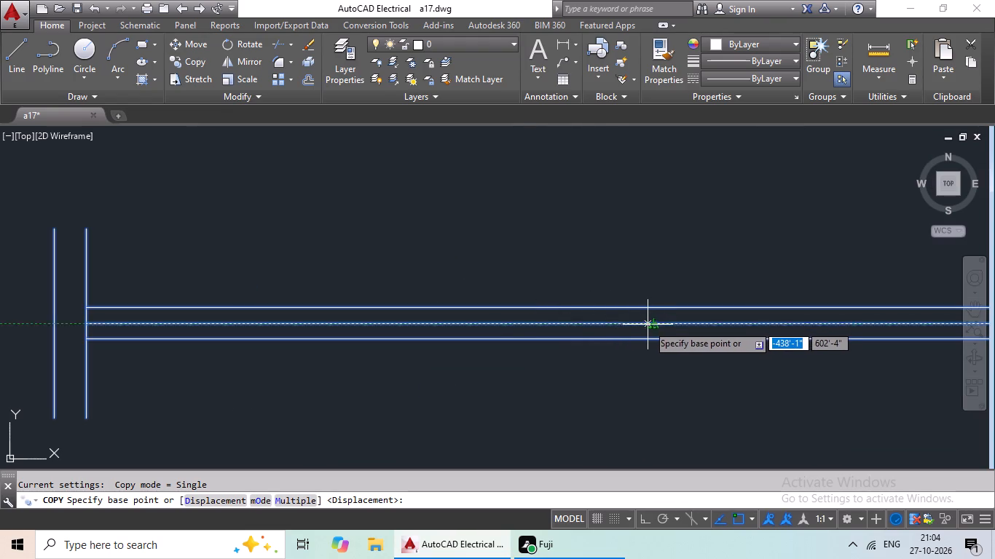
drag(653, 324, 568, 330)
scroll(254, 335, down, 6)
middle_drag(278, 364, 343, 347)
middle_drag(206, 397, 424, 346)
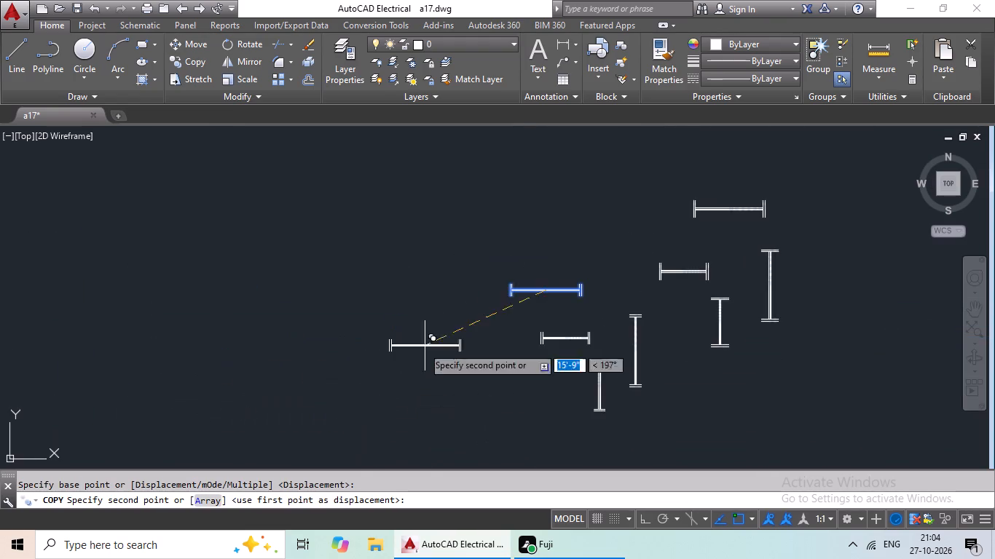
middle_drag(315, 361, 480, 345)
middle_drag(228, 348, 500, 339)
scroll(417, 365, down, 2)
middle_drag(310, 386, 503, 360)
middle_drag(114, 337, 133, 337)
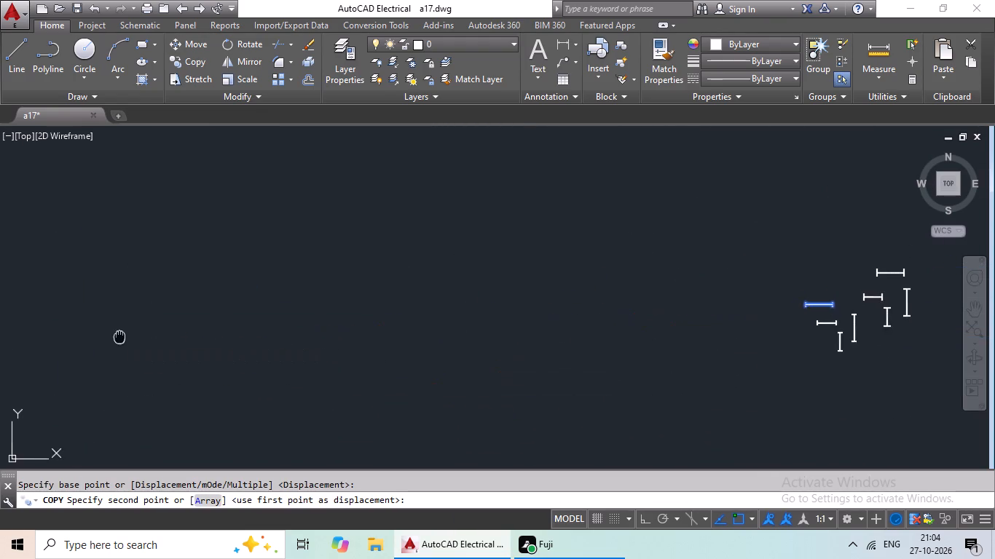
middle_drag(133, 337, 489, 387)
middle_drag(281, 389, 473, 420)
middle_drag(265, 290, 489, 440)
scroll(412, 352, up, 2)
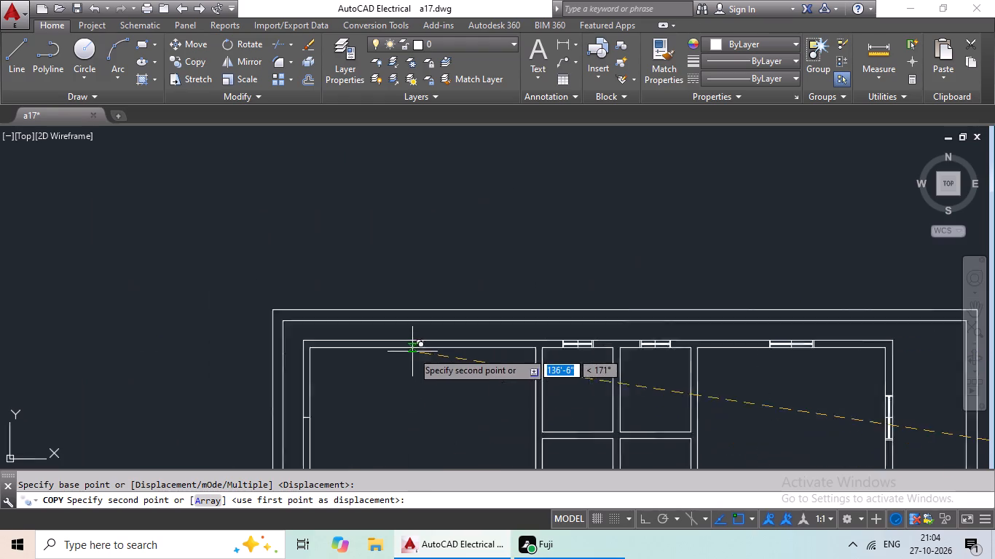
scroll(412, 352, up, 3)
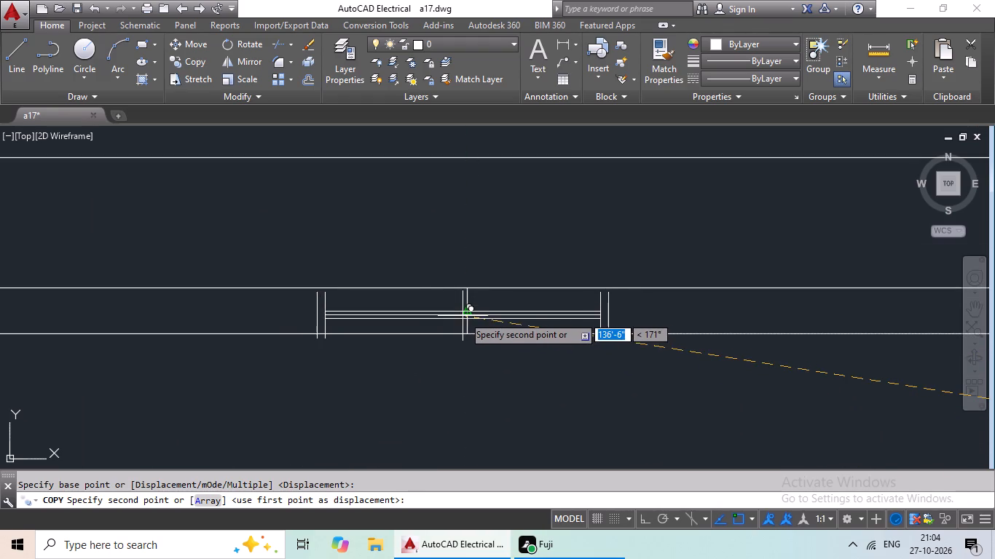
click(467, 313)
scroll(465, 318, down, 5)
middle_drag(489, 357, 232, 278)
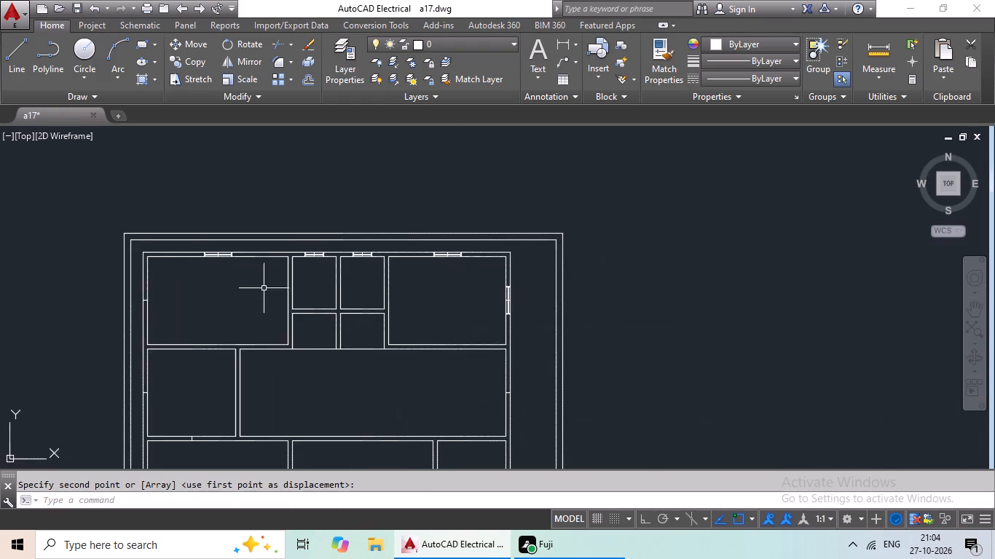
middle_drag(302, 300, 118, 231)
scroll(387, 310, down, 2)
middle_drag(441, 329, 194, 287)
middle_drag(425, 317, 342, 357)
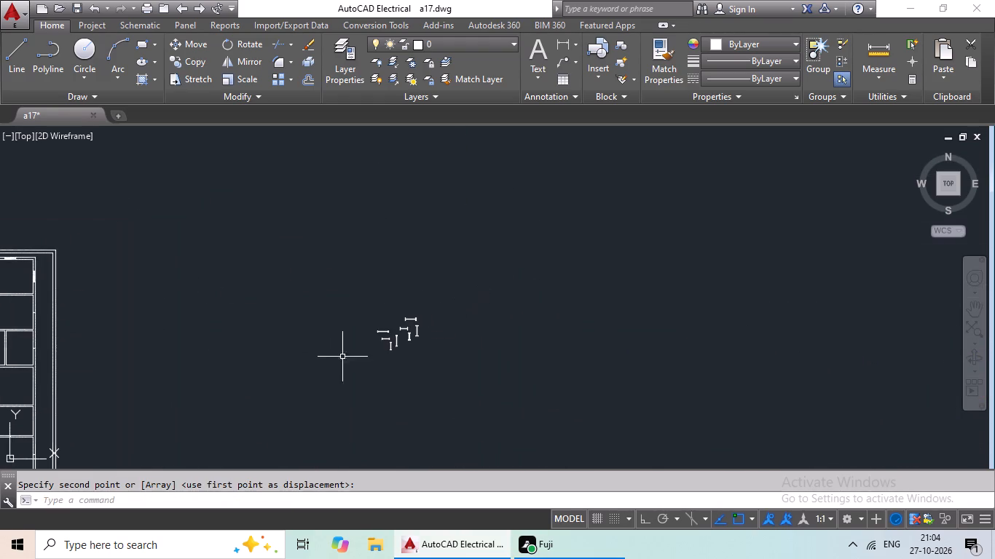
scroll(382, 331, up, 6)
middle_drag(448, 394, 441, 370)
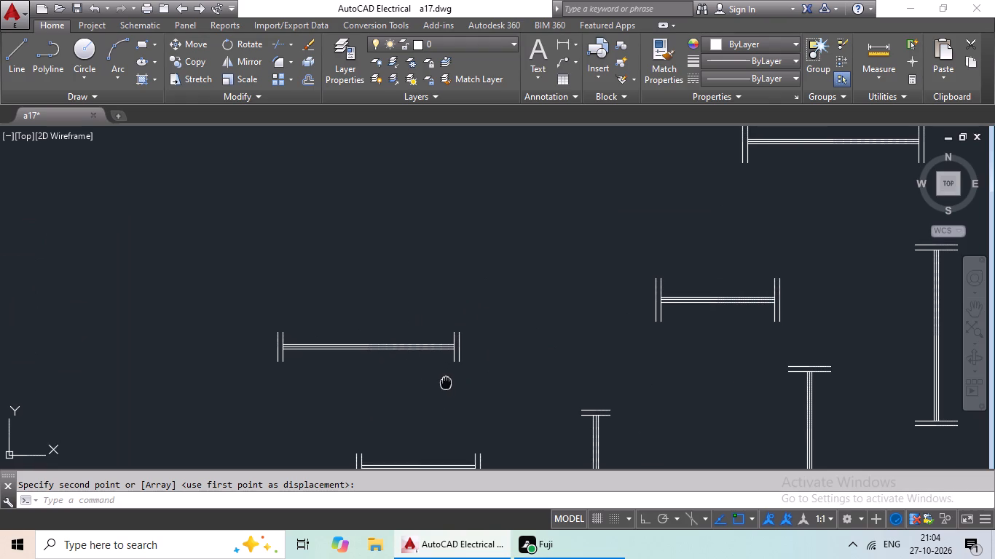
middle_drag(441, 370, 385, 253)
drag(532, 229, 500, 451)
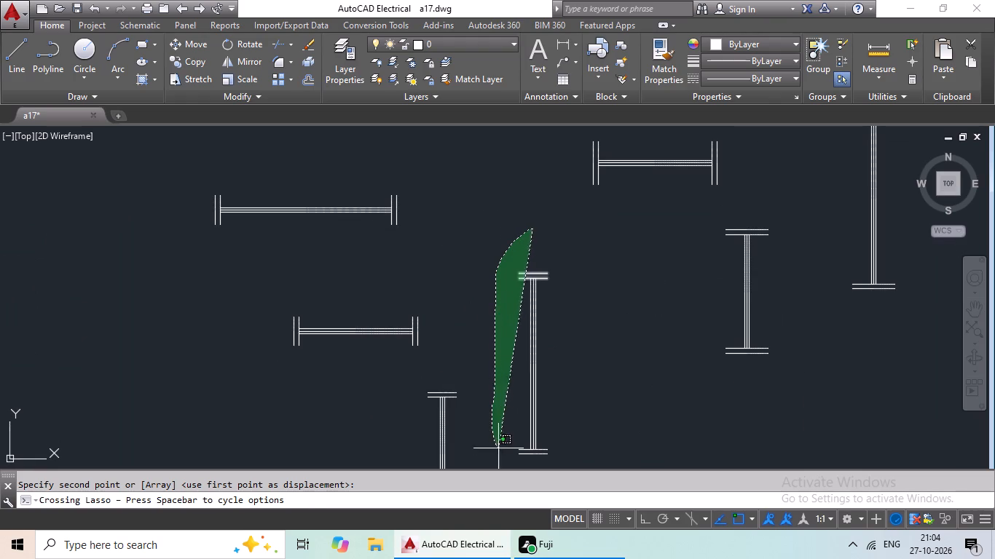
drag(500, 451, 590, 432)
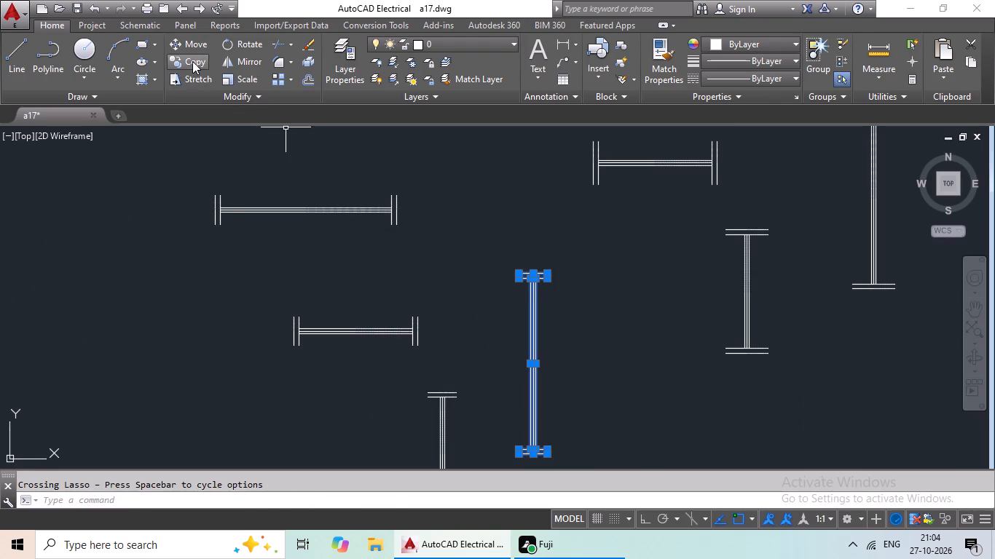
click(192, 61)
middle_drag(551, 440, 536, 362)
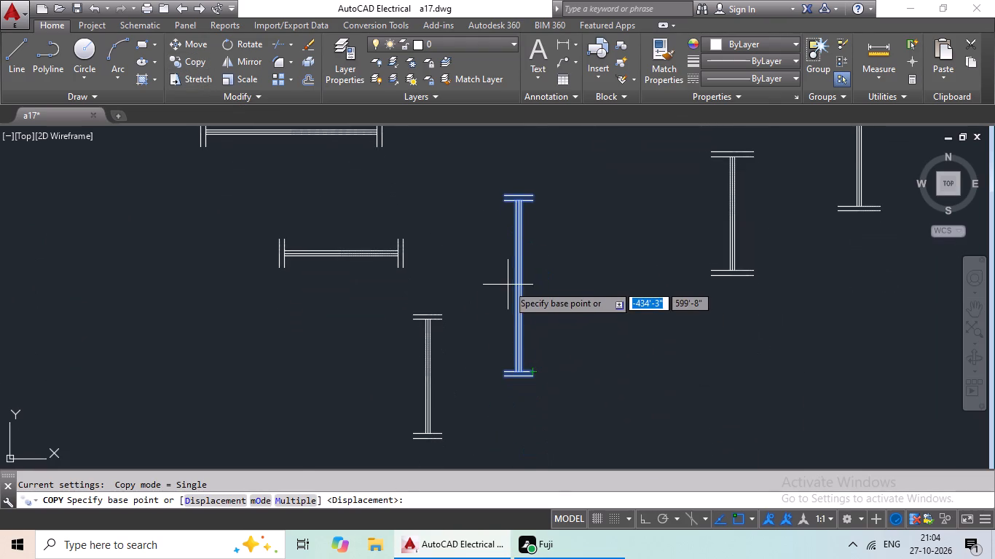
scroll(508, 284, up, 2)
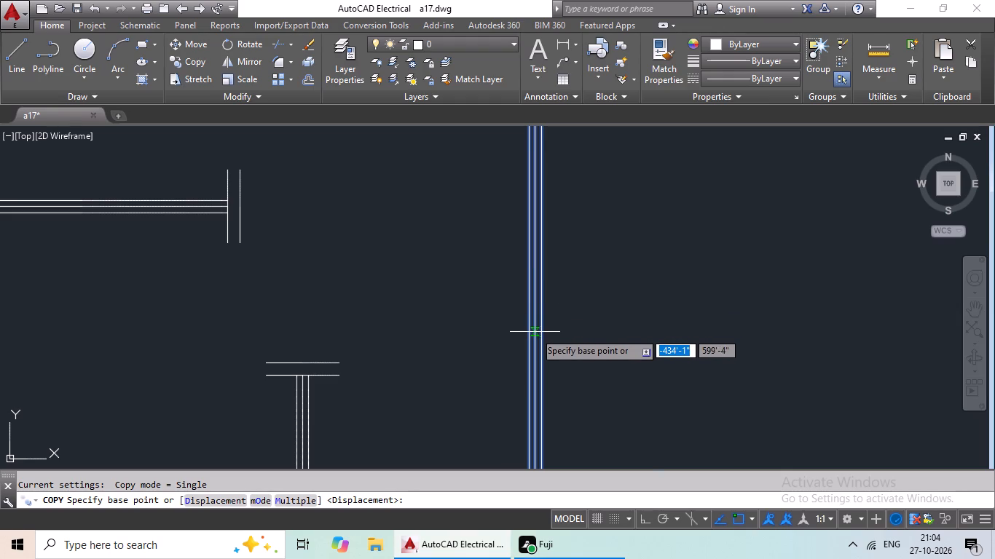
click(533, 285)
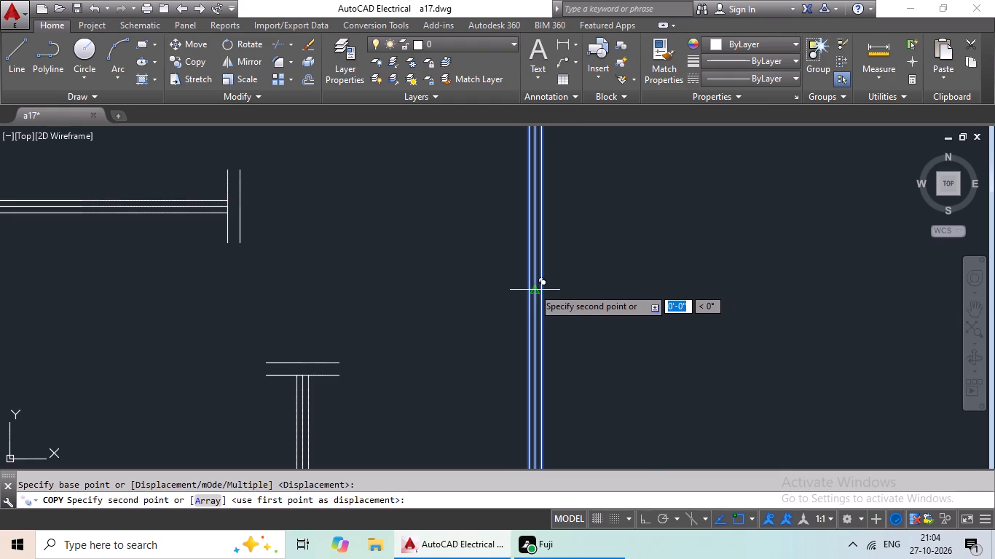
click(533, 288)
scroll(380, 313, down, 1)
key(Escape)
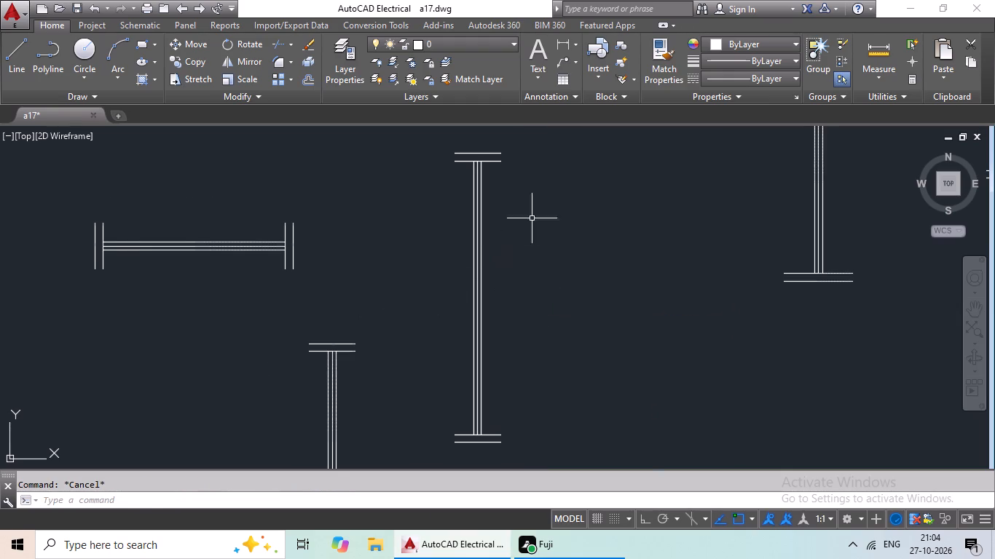
Copy the vertical 3' wide, 6" deep detail by its centre onto the midpoint mark in the upper-left room's left wall.
drag(548, 154, 562, 460)
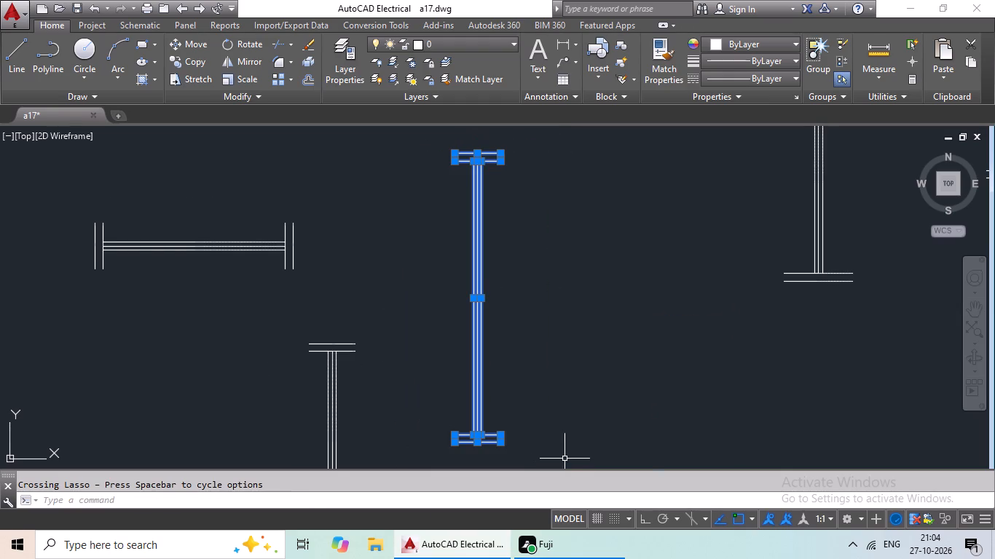
click(172, 53)
click(176, 60)
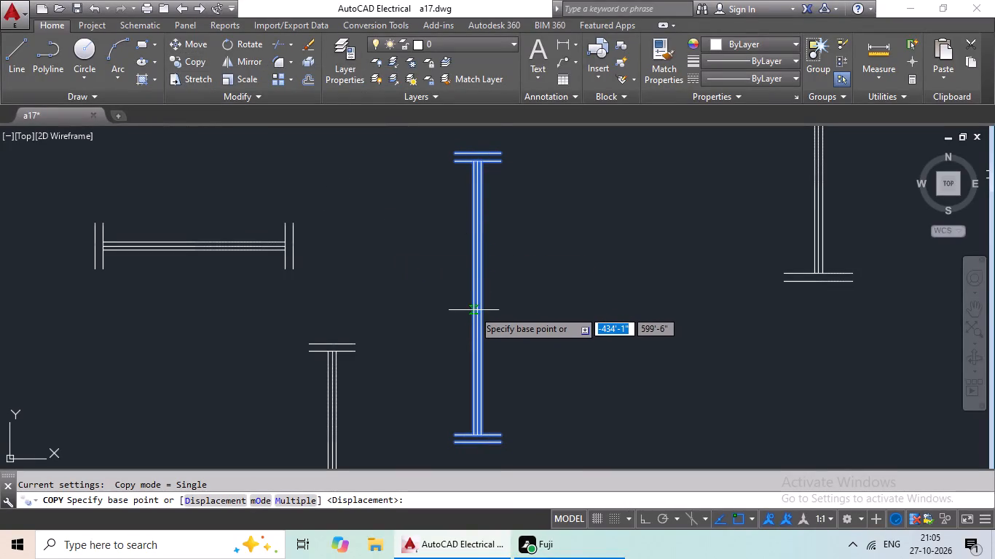
scroll(473, 310, up, 3)
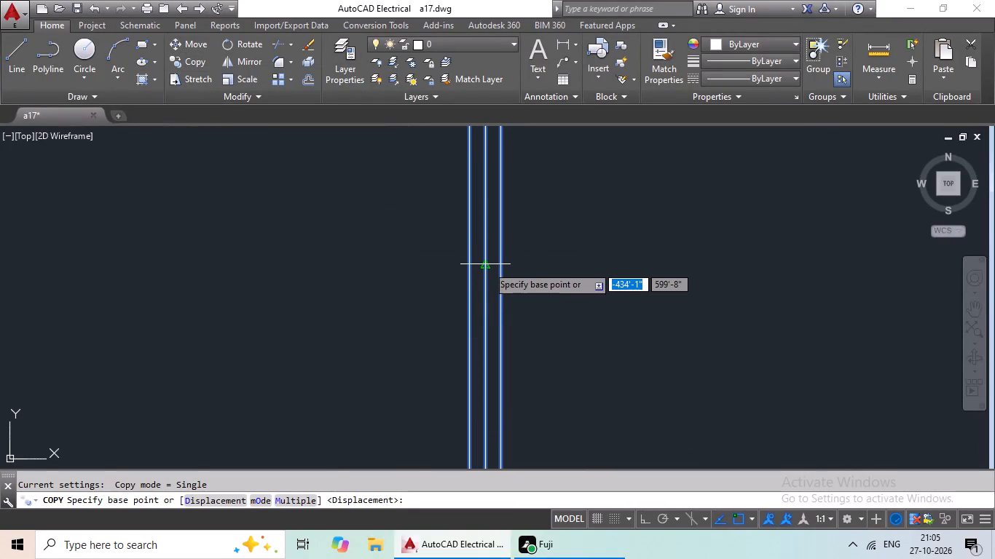
click(487, 266)
scroll(166, 327, down, 4)
middle_drag(149, 340, 330, 295)
scroll(272, 316, down, 3)
middle_drag(150, 345, 396, 301)
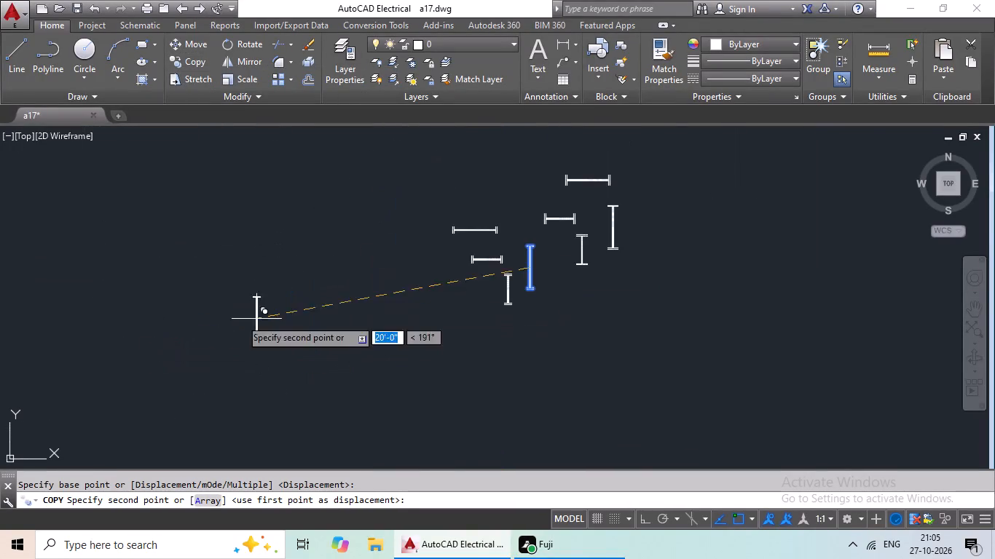
middle_drag(227, 319, 488, 266)
scroll(291, 285, down, 2)
middle_drag(291, 286, 535, 279)
scroll(405, 314, down, 1)
middle_drag(373, 322, 487, 312)
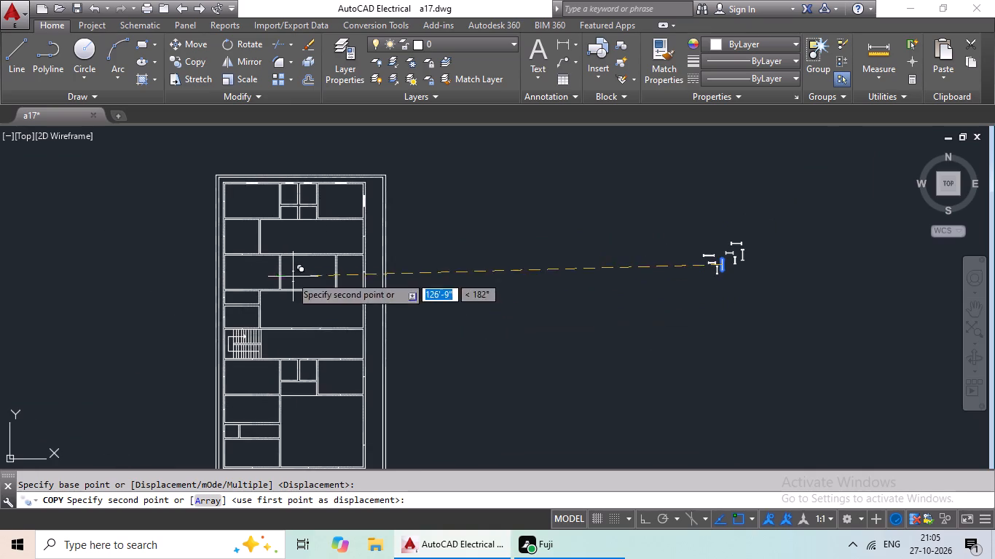
middle_drag(287, 273, 346, 333)
middle_drag(284, 258, 308, 321)
scroll(308, 322, up, 5)
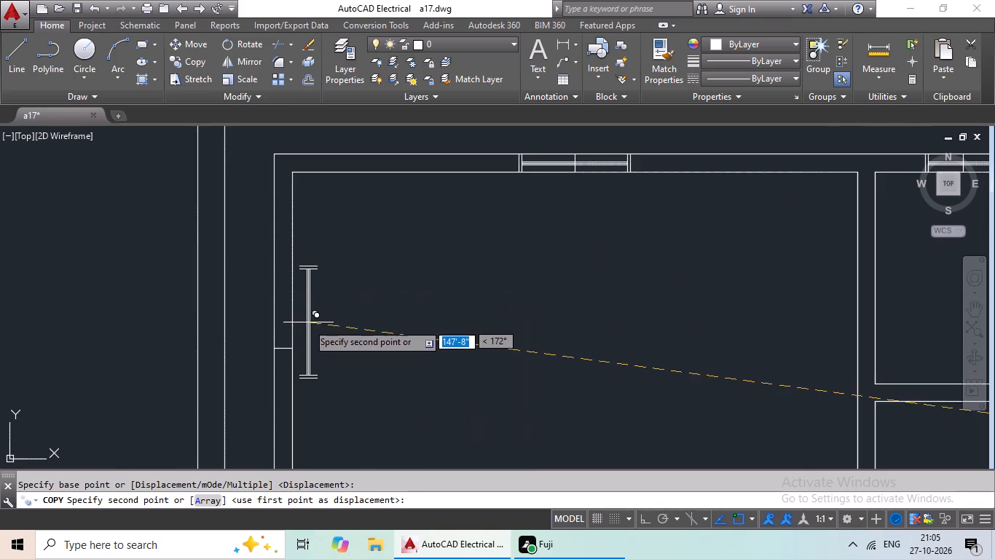
click(280, 351)
Copy the vertical 3' wide, 6" deep detail by its centre onto the midpoint mark in the second-row large room's right wall.
scroll(354, 331, down, 4)
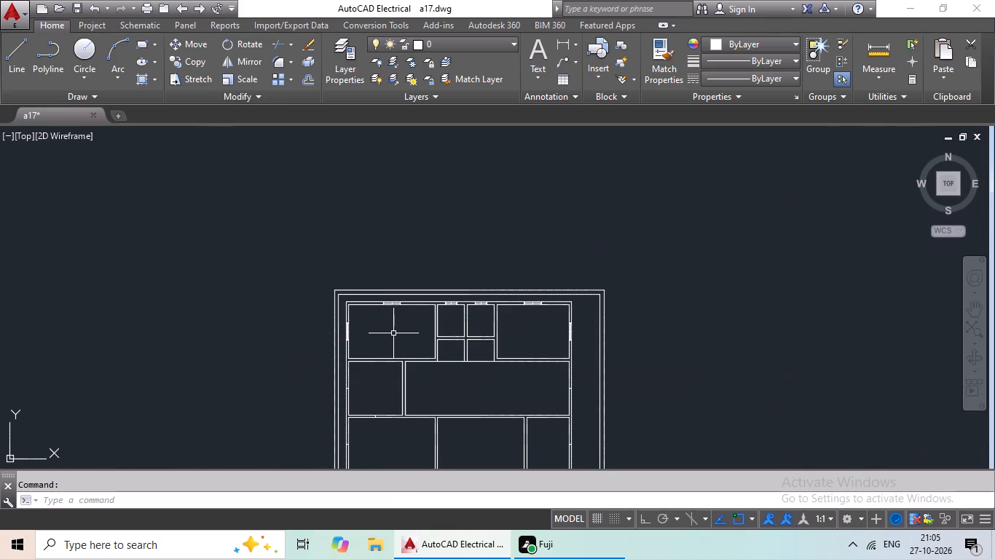
middle_drag(390, 334, 349, 250)
middle_drag(393, 289, 320, 250)
scroll(492, 314, down, 2)
middle_drag(578, 341, 318, 333)
scroll(441, 298, up, 7)
drag(414, 230, 413, 230)
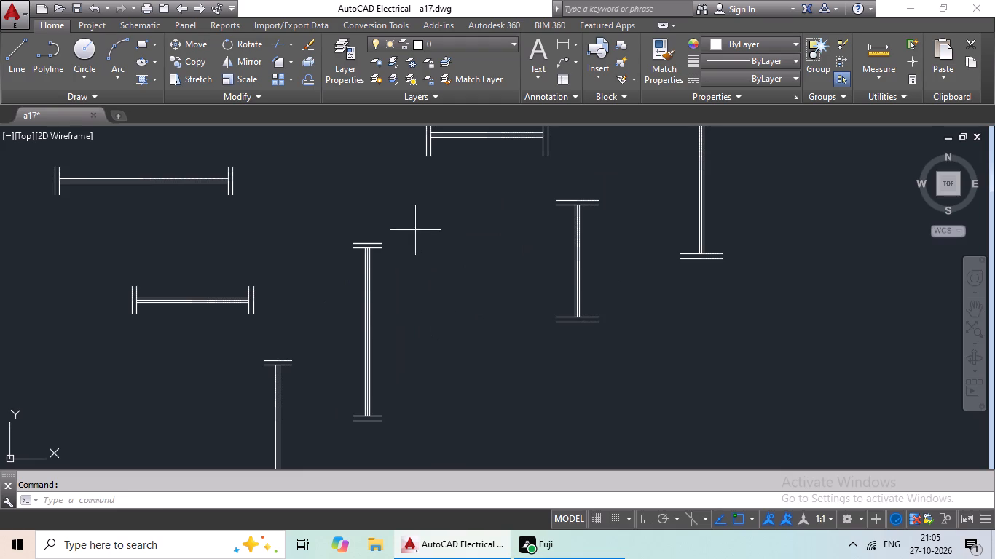
drag(413, 230, 447, 439)
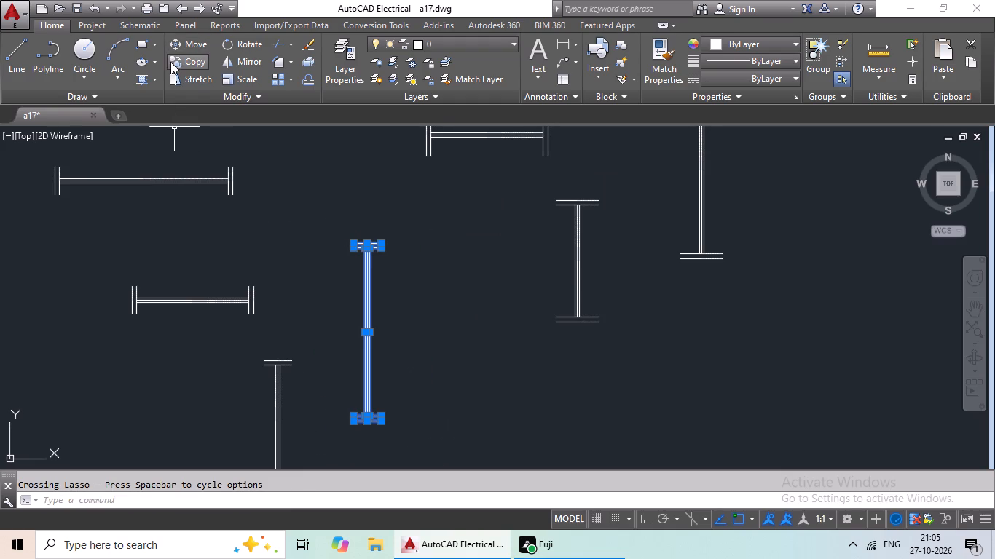
click(170, 62)
scroll(354, 337, up, 1)
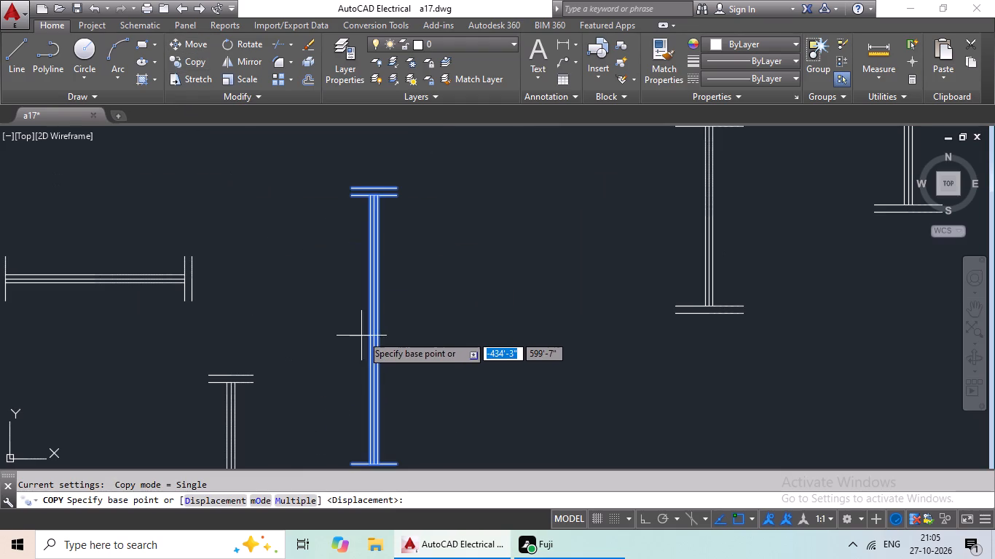
drag(375, 328, 354, 338)
scroll(242, 358, down, 4)
middle_drag(190, 369, 414, 301)
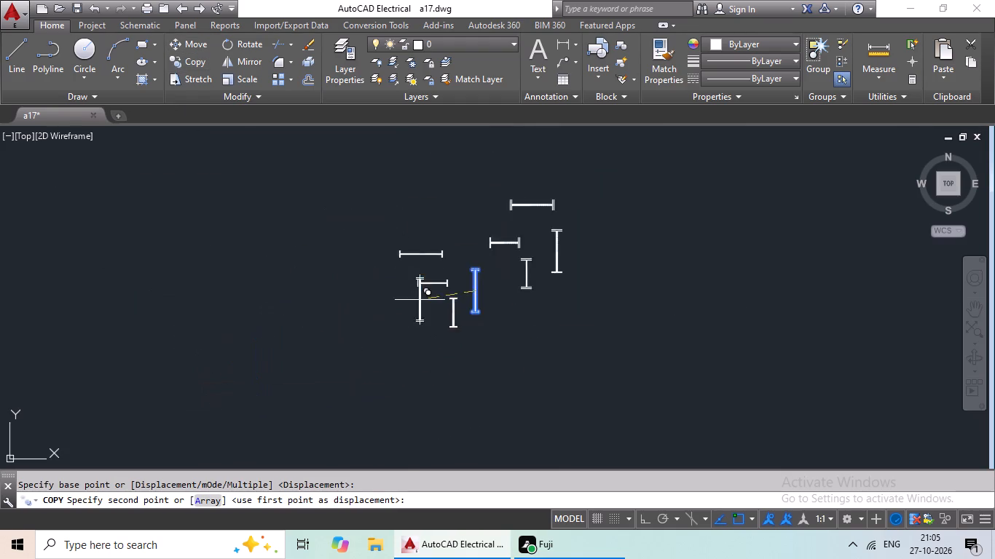
scroll(382, 330, down, 2)
middle_drag(281, 350, 429, 296)
scroll(237, 176, down, 3)
middle_drag(221, 212, 229, 221)
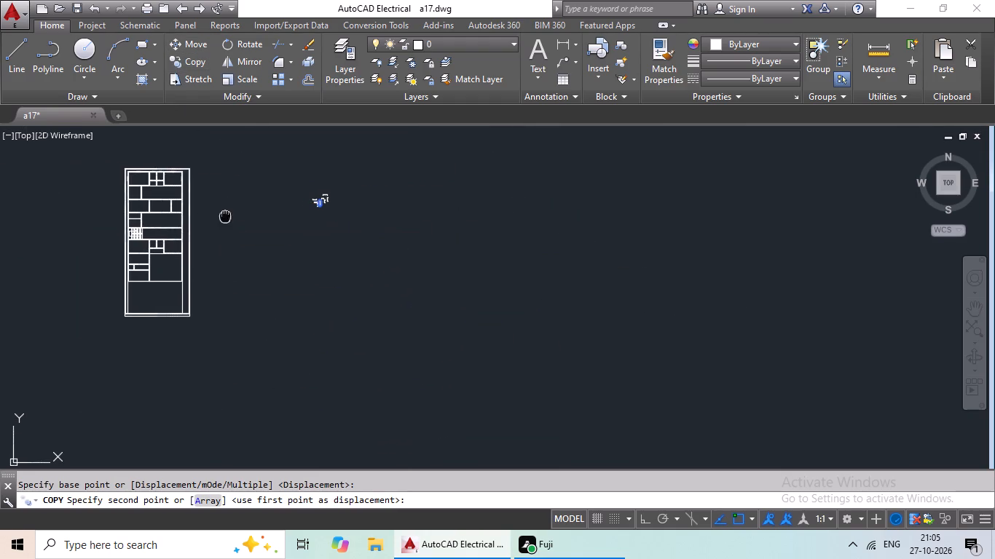
middle_drag(229, 221, 298, 336)
middle_click(298, 338)
scroll(243, 327, up, 4)
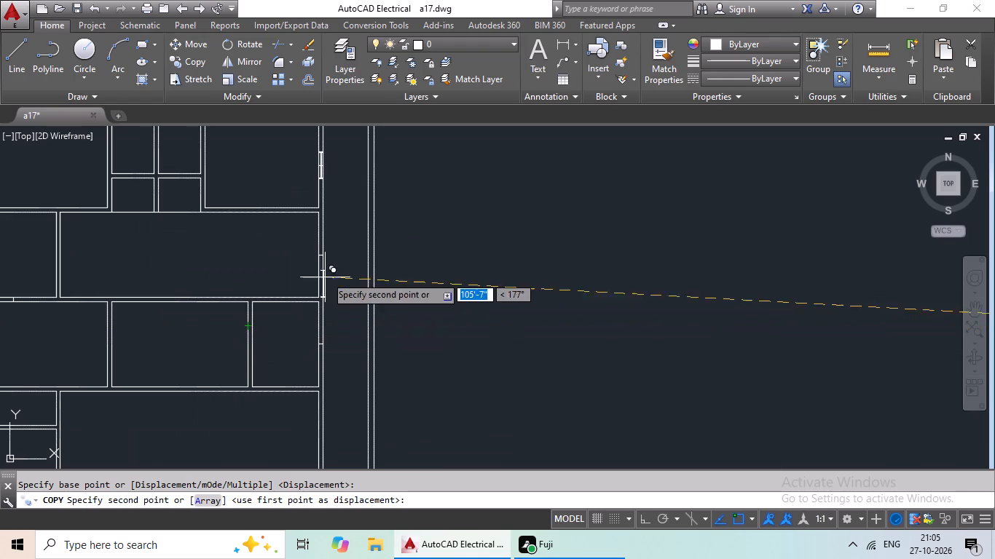
scroll(318, 255, up, 3)
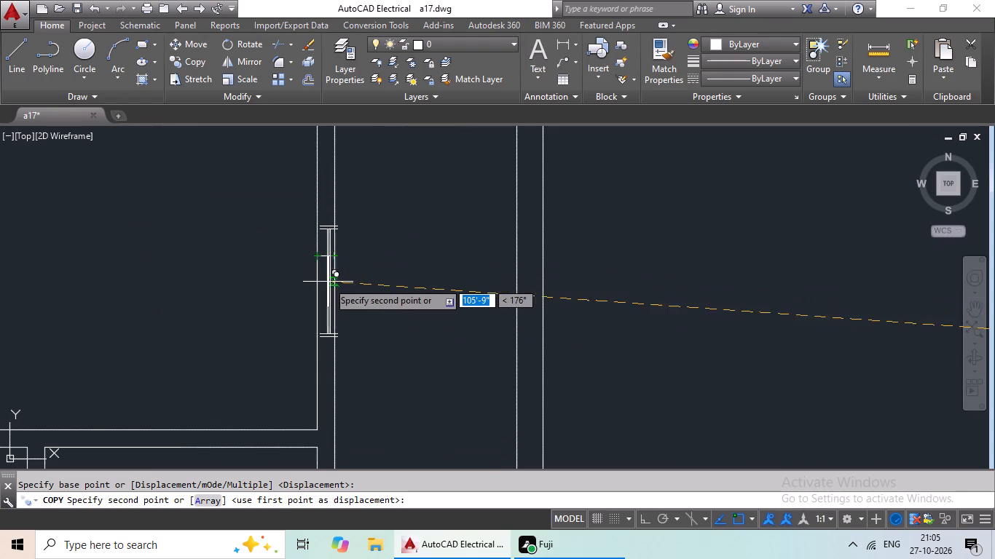
click(326, 258)
Copy the vertical 3' wide, 6" deep detail by its centre onto the midpoint mark in the second-row left room's left wall.
scroll(419, 253, down, 4)
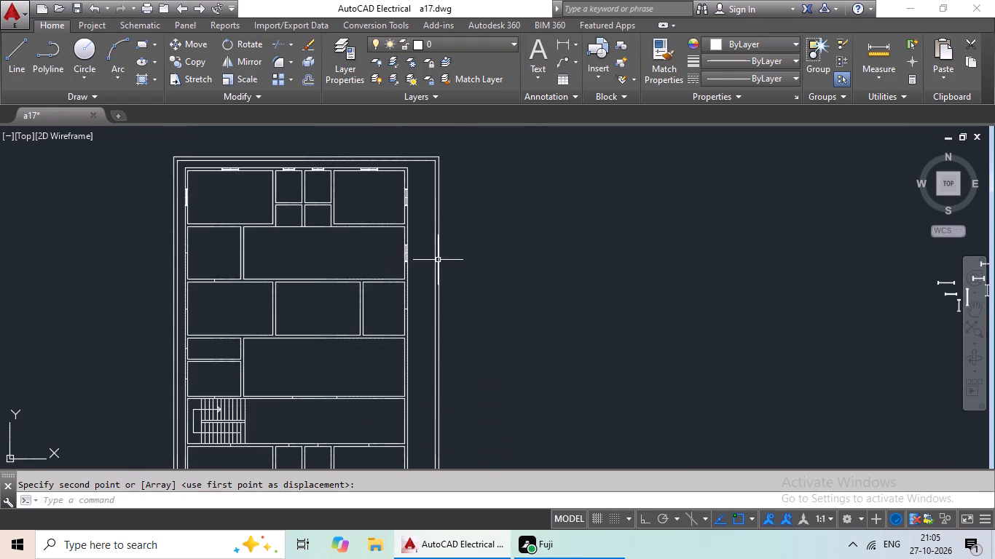
middle_drag(523, 277, 452, 290)
middle_drag(484, 289, 417, 301)
middle_drag(577, 338, 388, 314)
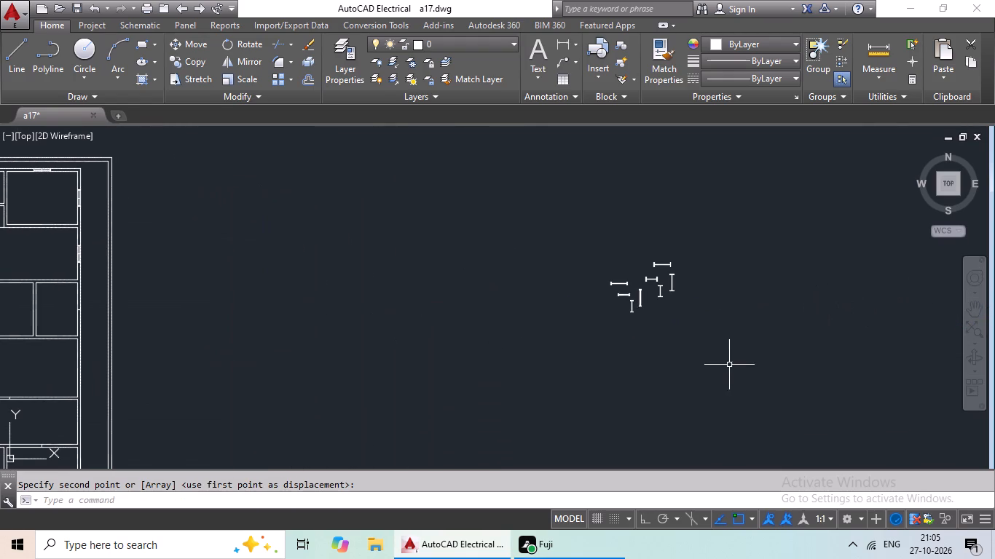
middle_drag(663, 327, 545, 360)
scroll(527, 324, up, 4)
drag(527, 313, 474, 396)
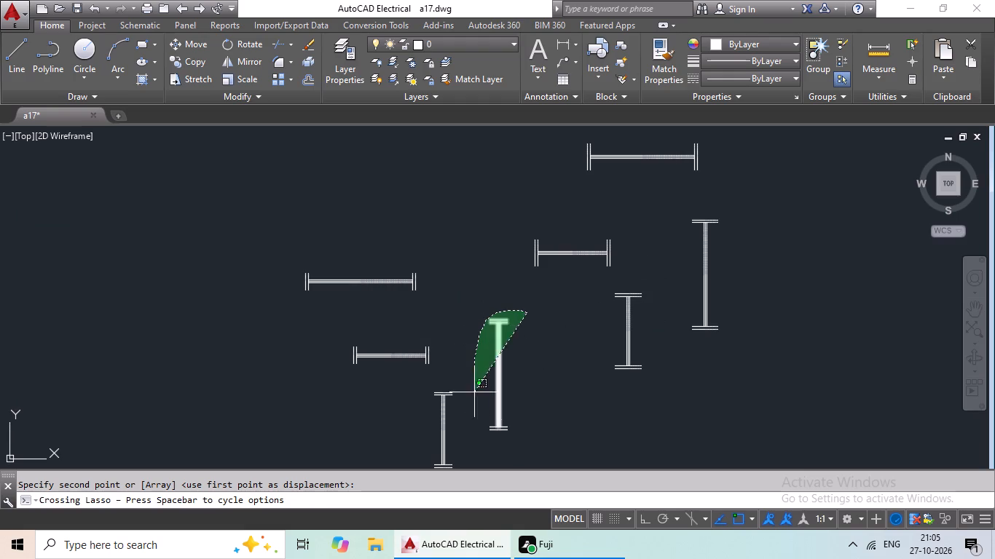
drag(474, 396, 537, 440)
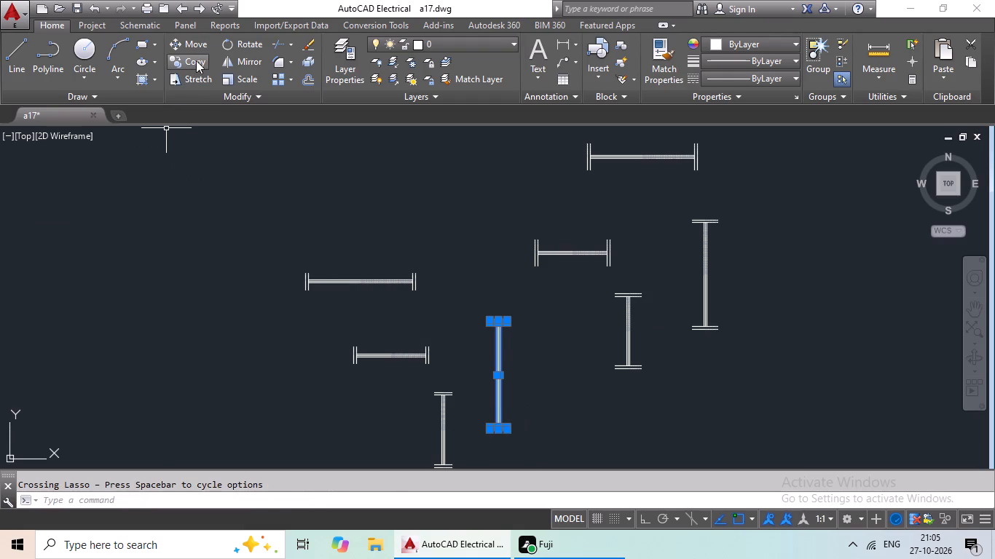
click(196, 60)
scroll(497, 382, up, 2)
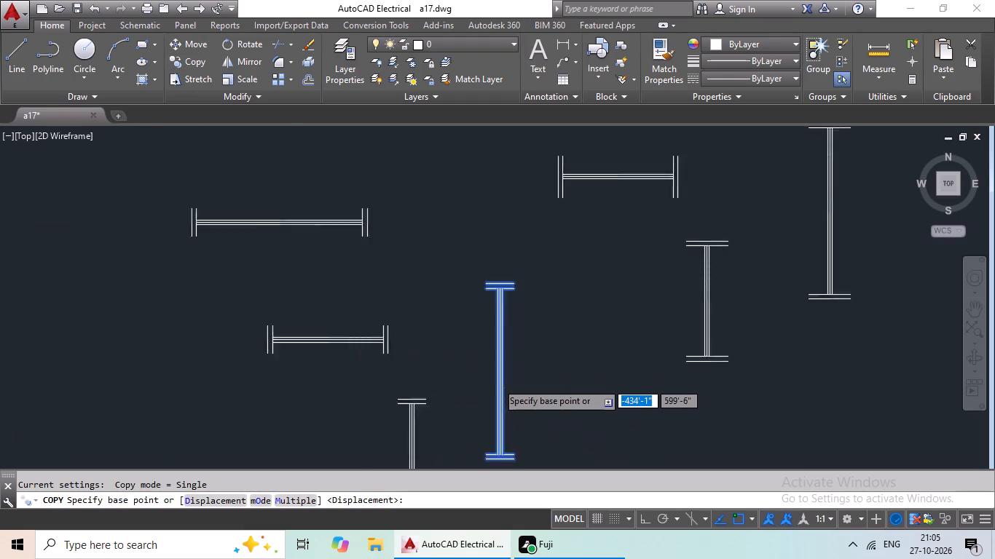
scroll(497, 382, up, 4)
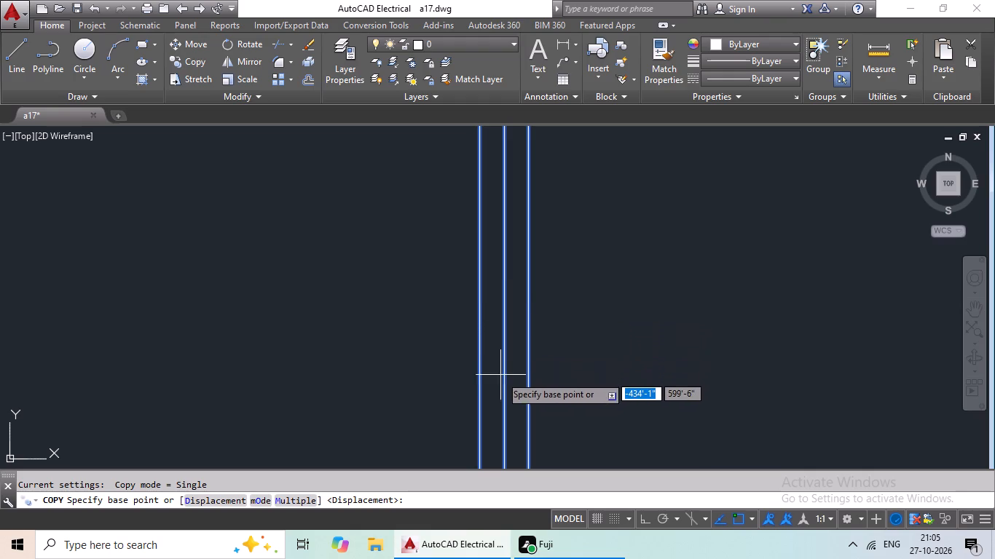
scroll(503, 384, down, 2)
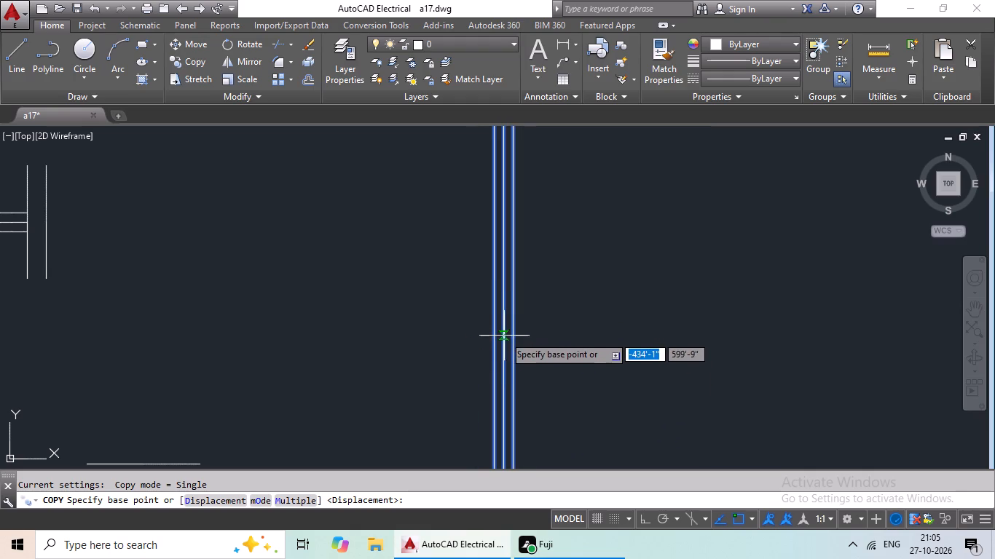
drag(503, 352, 479, 353)
scroll(152, 360, down, 5)
middle_drag(109, 365, 342, 306)
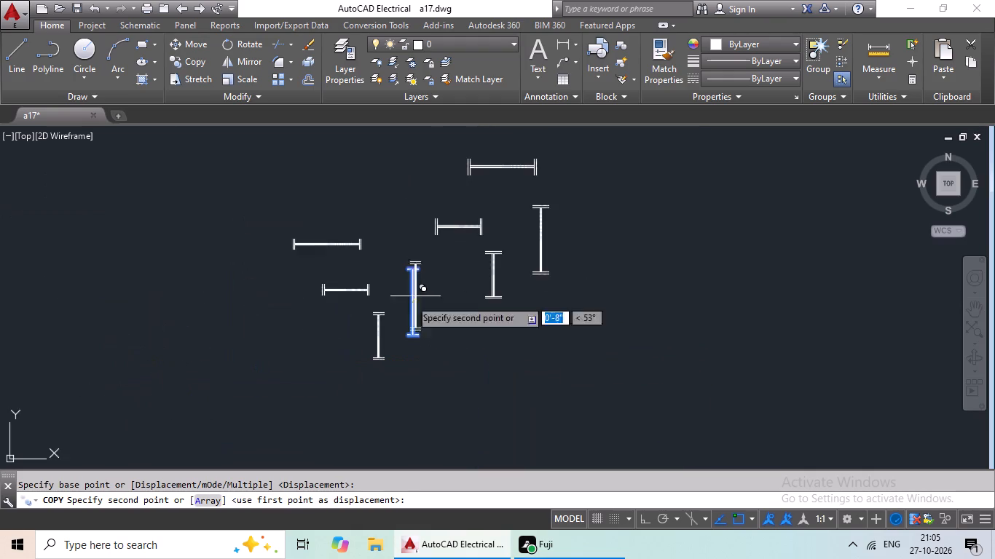
scroll(339, 333, down, 2)
middle_drag(295, 341, 479, 306)
middle_drag(209, 330, 455, 319)
middle_drag(221, 328, 443, 327)
middle_drag(324, 330, 507, 357)
scroll(309, 320, up, 4)
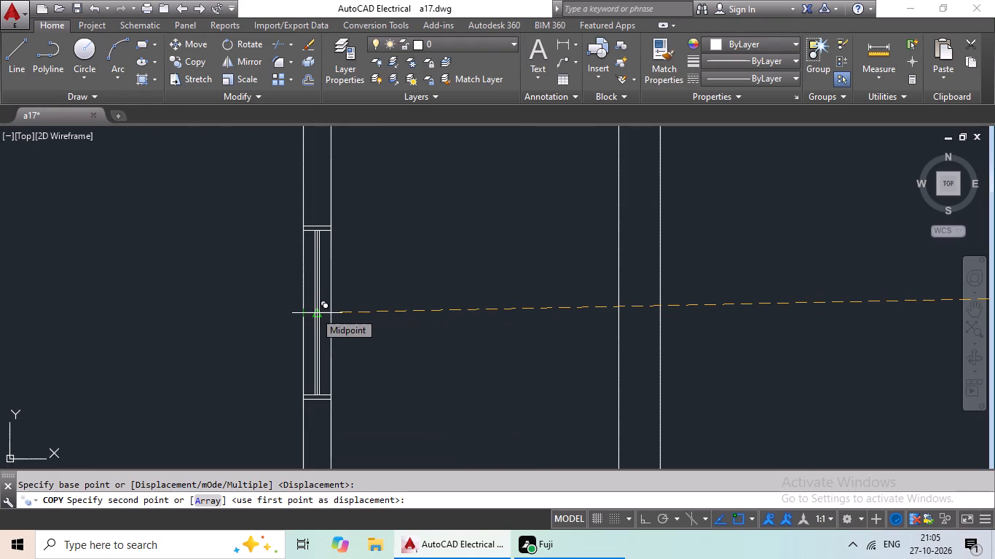
scroll(318, 389, down, 4)
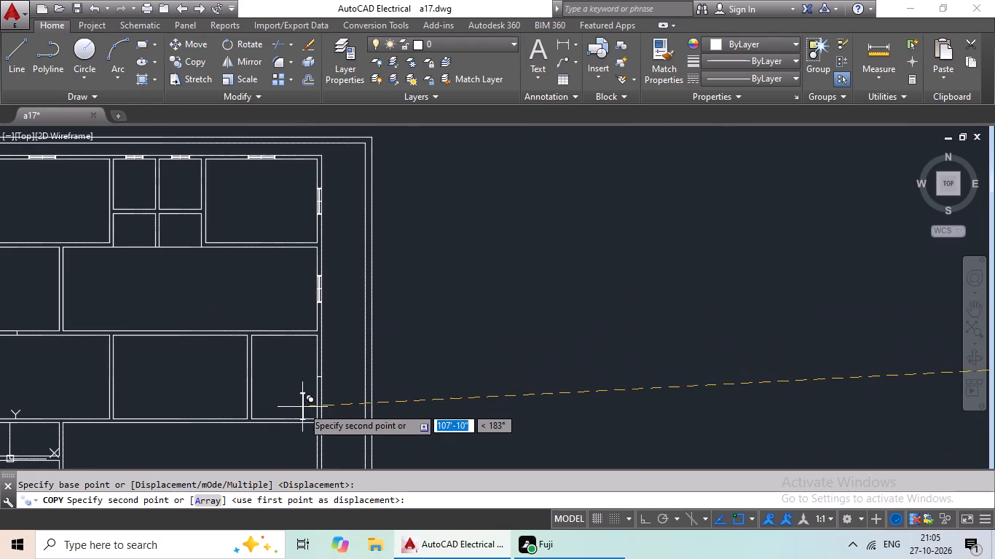
middle_drag(309, 397, 431, 333)
middle_drag(329, 333, 374, 333)
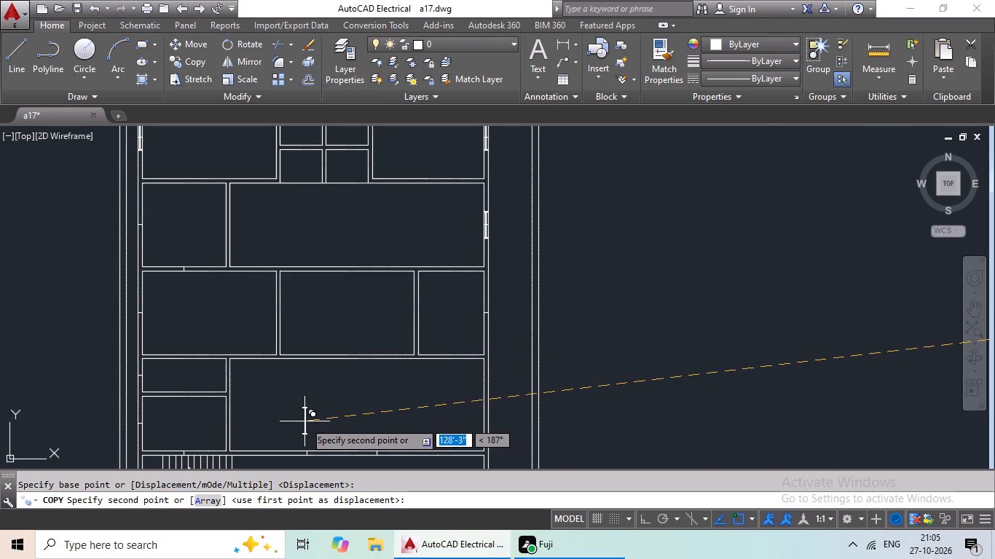
middle_drag(275, 332, 412, 410)
scroll(278, 307, up, 4)
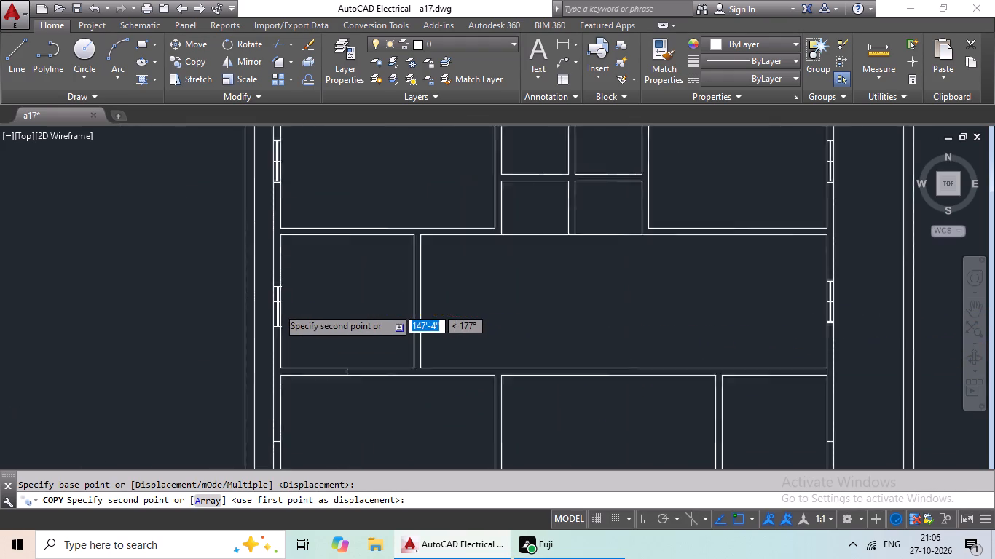
click(273, 291)
Copy the horizontal 3' wide, 6" deep detail by its centre onto the midpoint mark in the second-row left room's bottom wall.
scroll(377, 295, down, 4)
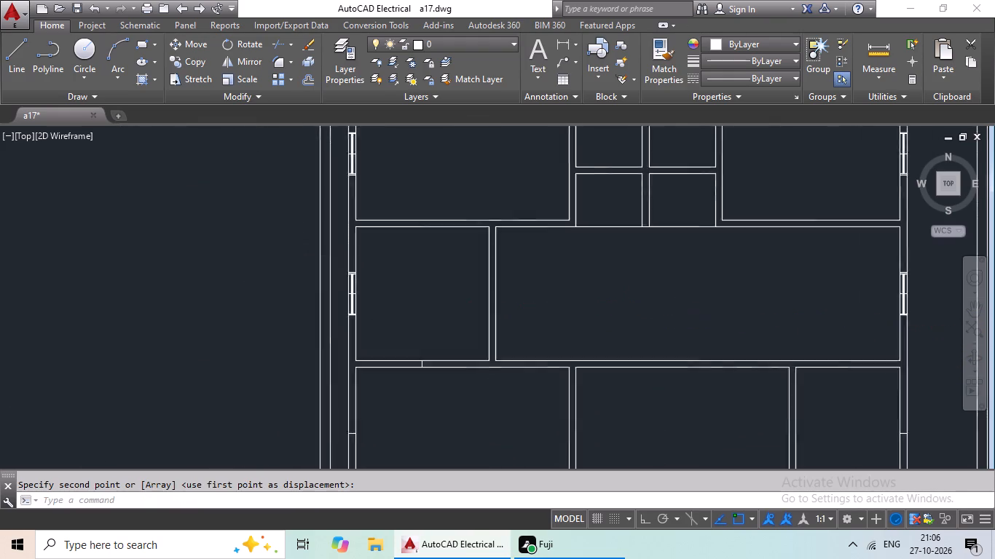
middle_drag(445, 338, 306, 327)
middle_drag(398, 345, 330, 347)
scroll(644, 356, down, 1)
middle_drag(665, 344, 371, 309)
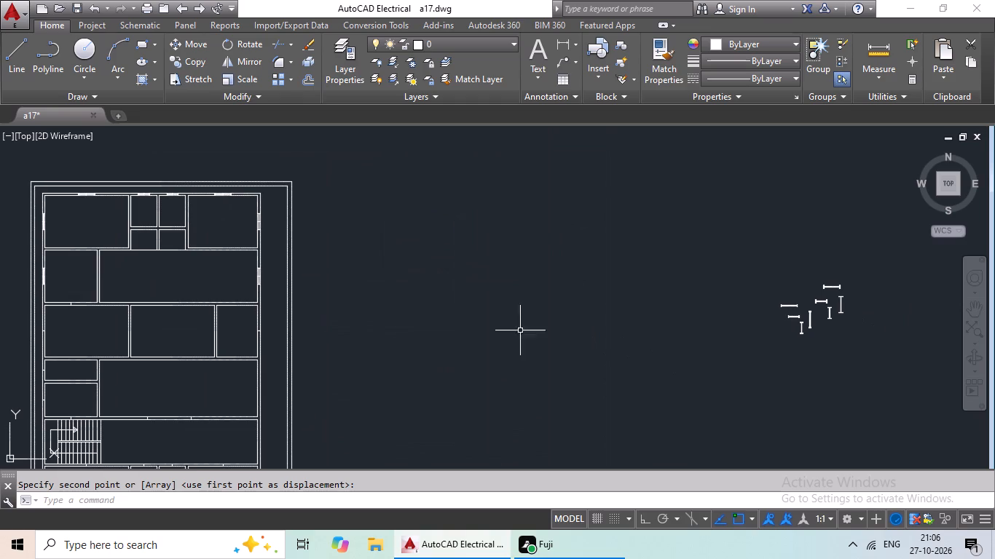
middle_drag(619, 319, 430, 328)
scroll(616, 320, up, 4)
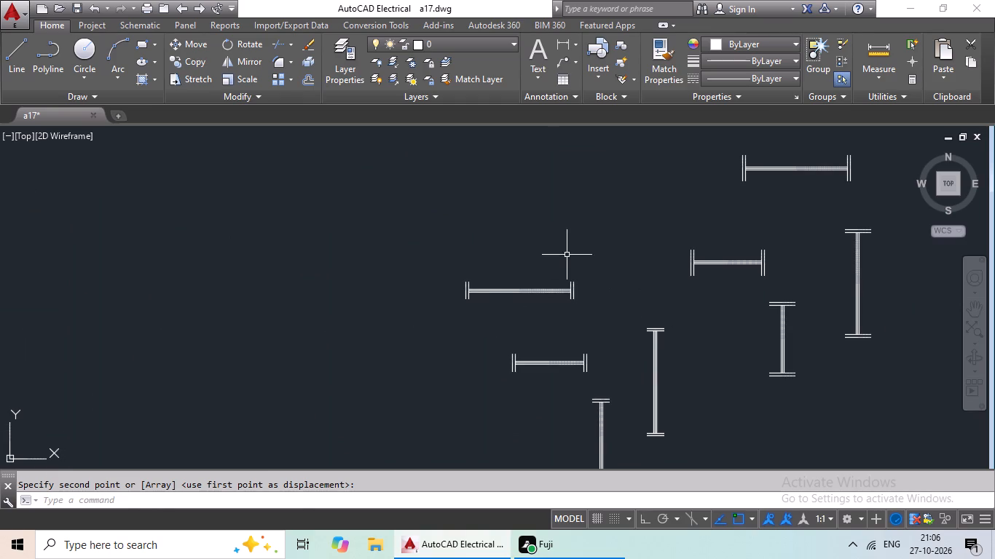
drag(562, 248, 591, 312)
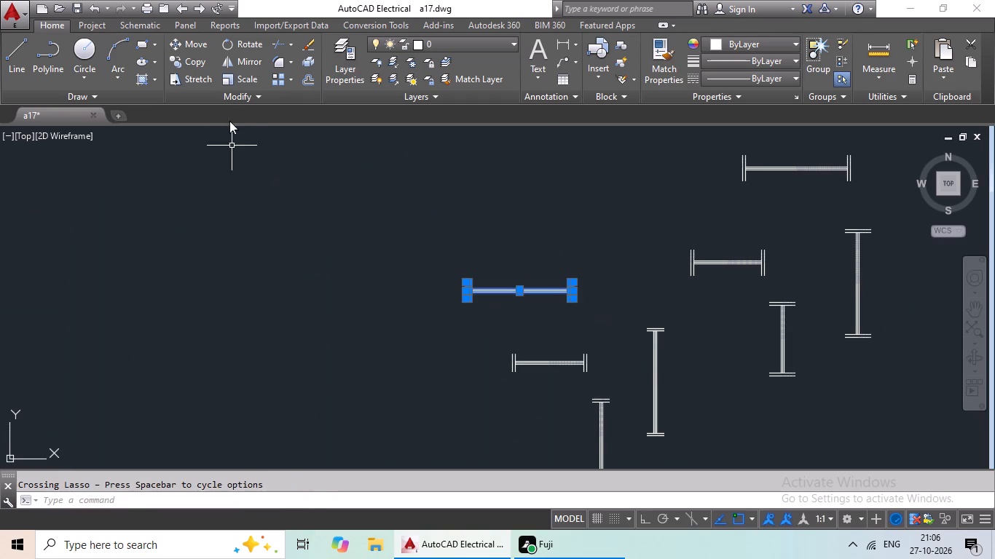
click(197, 63)
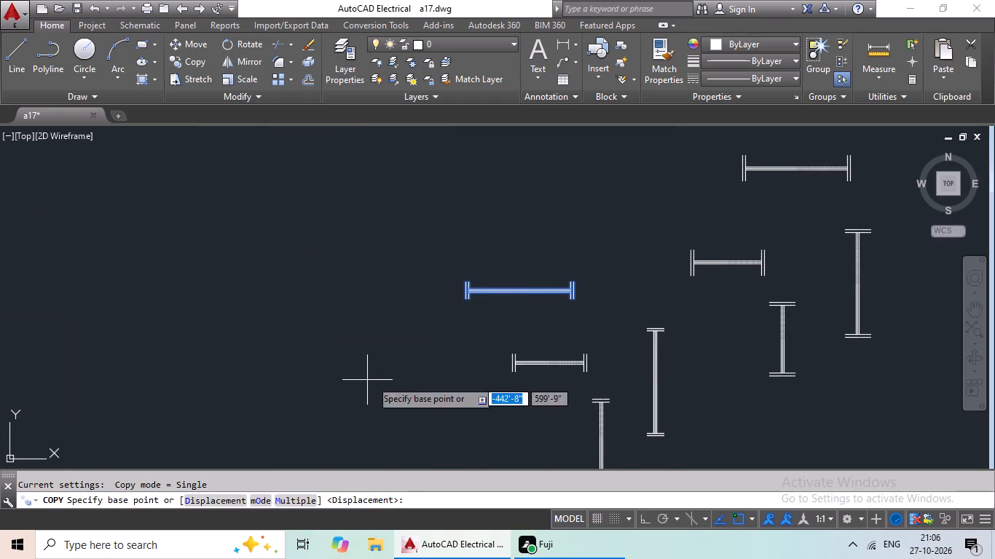
scroll(526, 288, up, 4)
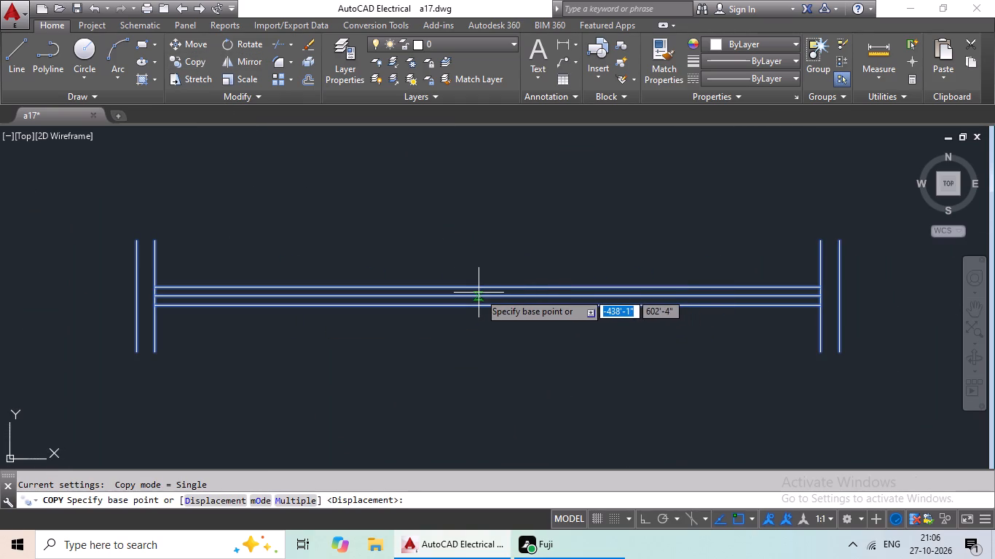
drag(486, 296, 444, 304)
scroll(306, 302, down, 5)
middle_drag(200, 352, 554, 248)
scroll(553, 249, up, 1)
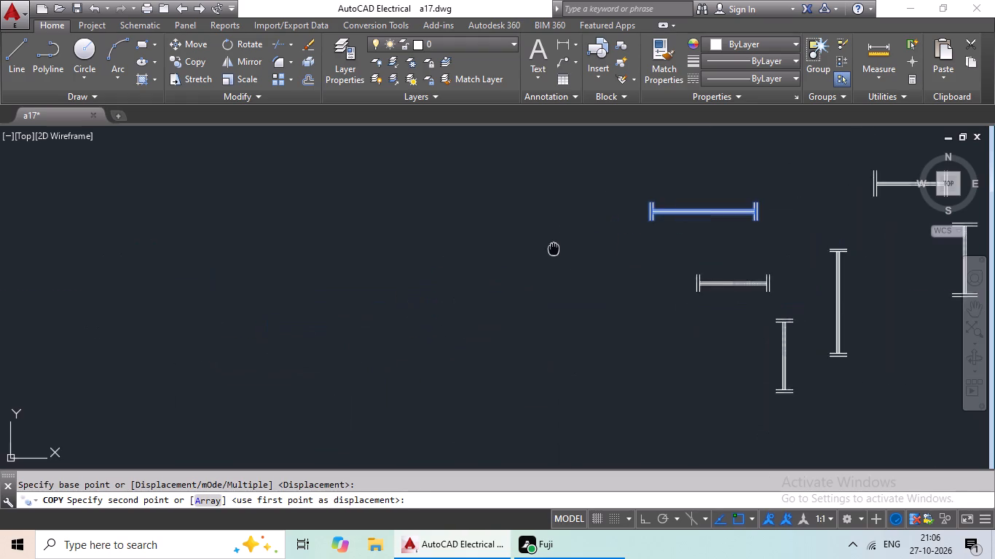
scroll(385, 298, down, 1)
middle_drag(374, 303, 565, 284)
scroll(318, 310, down, 1)
middle_drag(320, 313, 440, 311)
middle_drag(188, 332, 523, 331)
scroll(485, 342, down, 2)
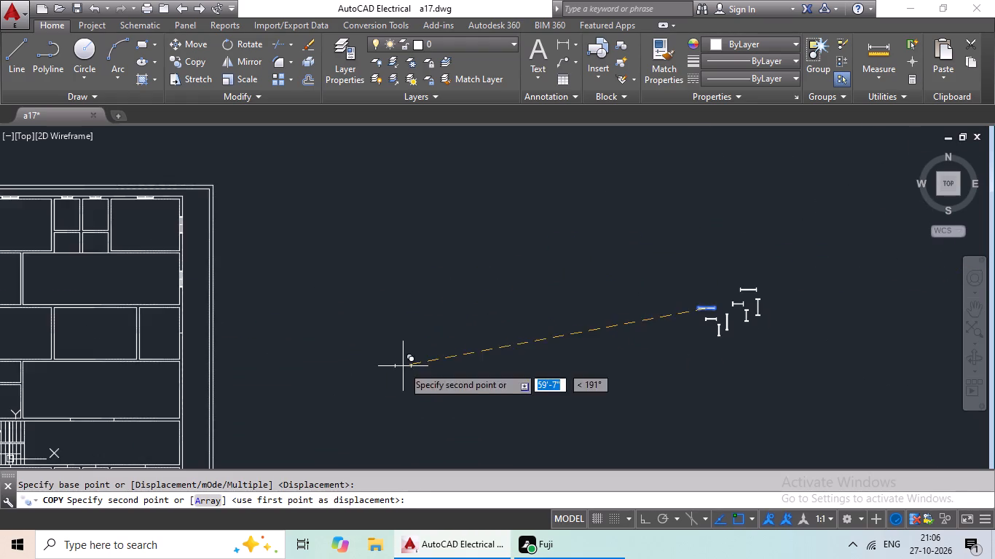
middle_drag(344, 366, 496, 354)
middle_drag(224, 296, 514, 355)
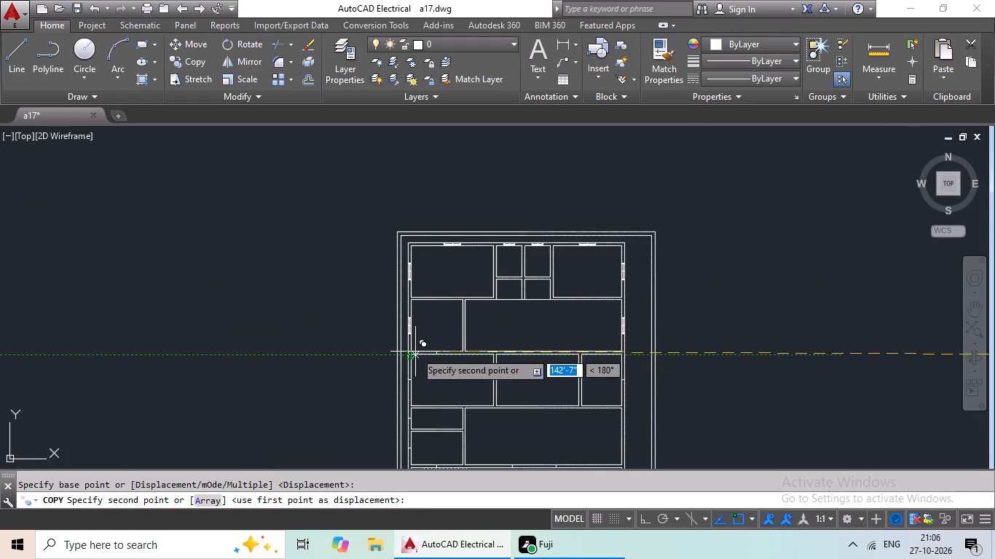
scroll(431, 349, up, 6)
click(502, 429)
Copy the vertical 3' wide, 6" deep detail by its centre onto the midpoint mark in the third-row left room's left wall.
scroll(538, 419, down, 2)
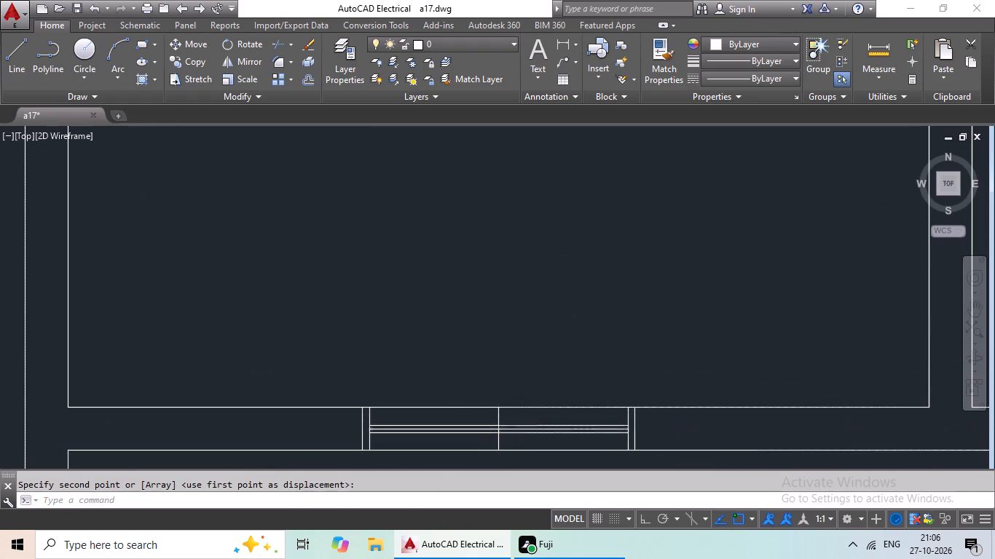
scroll(538, 419, down, 2)
middle_drag(568, 438, 463, 229)
scroll(483, 270, down, 1)
middle_drag(487, 279, 374, 322)
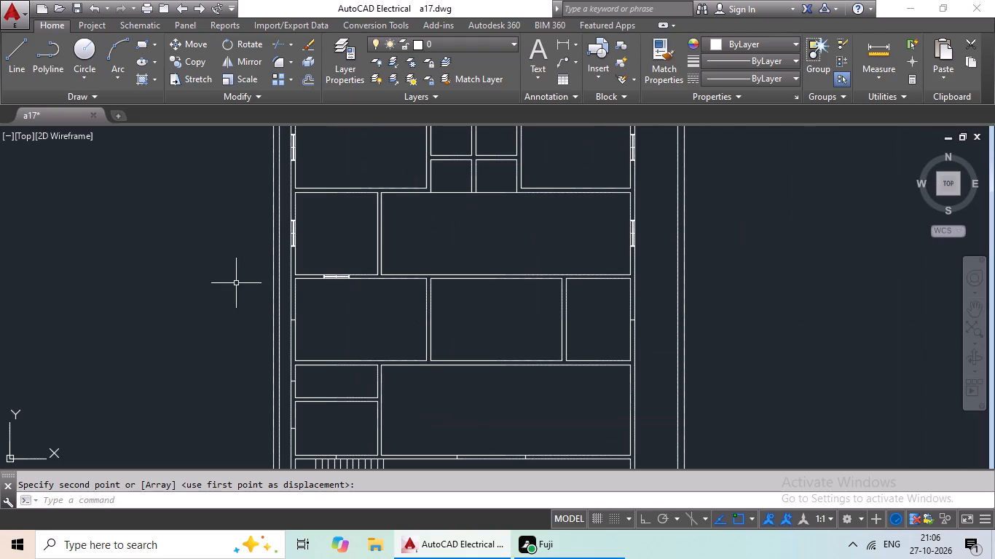
middle_drag(465, 309, 353, 309)
middle_drag(396, 306, 357, 298)
middle_drag(532, 308, 425, 306)
middle_drag(528, 311, 484, 312)
scroll(573, 317, down, 2)
middle_drag(606, 325, 428, 325)
middle_drag(634, 344, 546, 362)
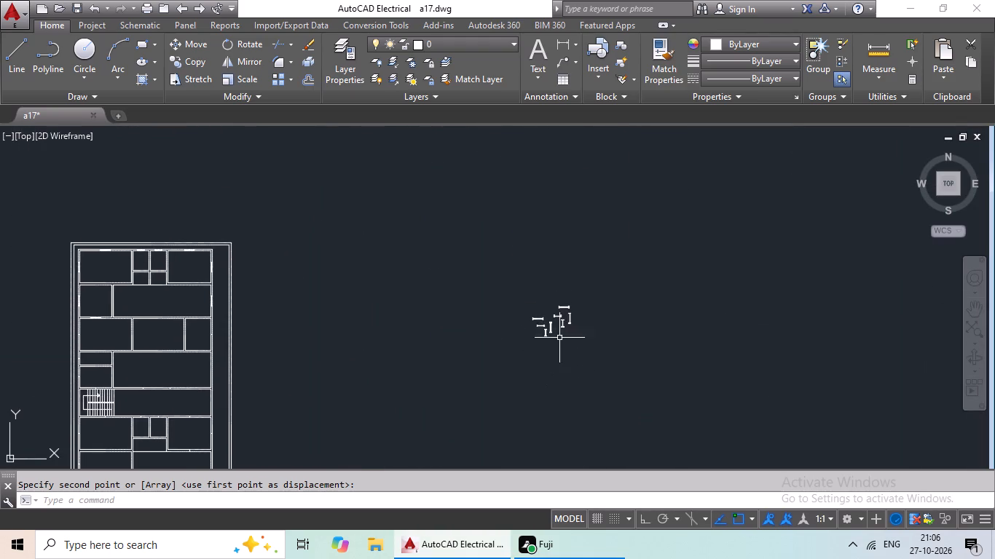
scroll(563, 326, up, 5)
drag(438, 277, 436, 432)
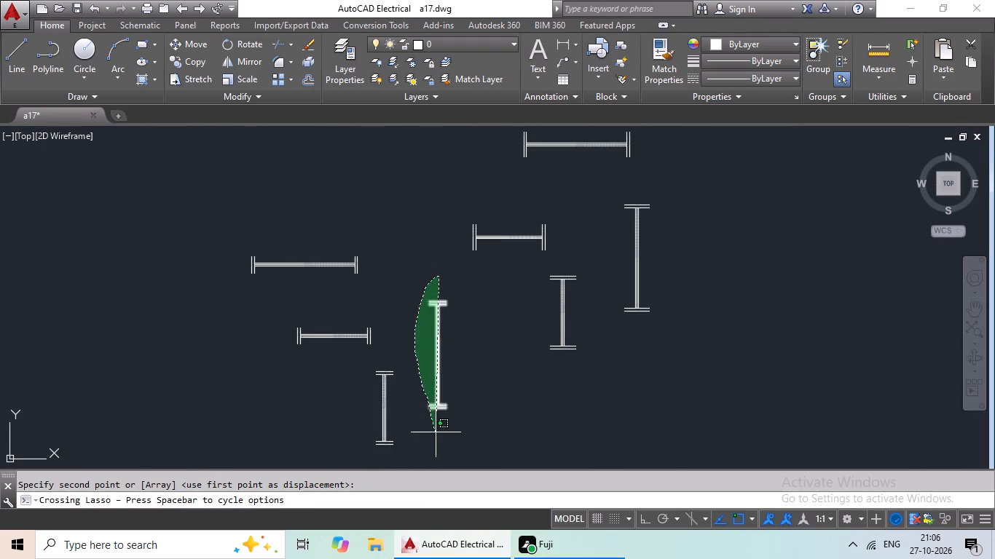
drag(436, 432, 473, 429)
click(196, 63)
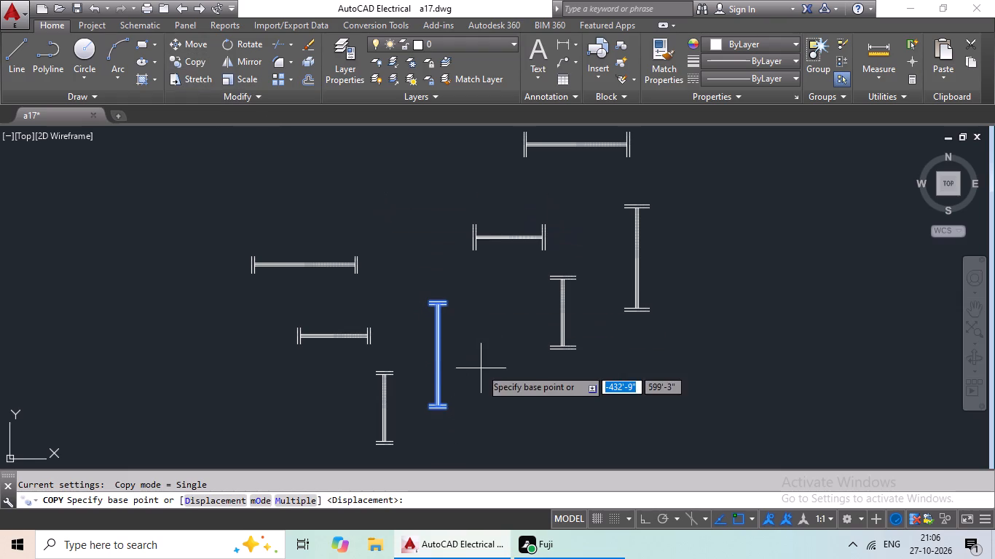
scroll(446, 359, up, 2)
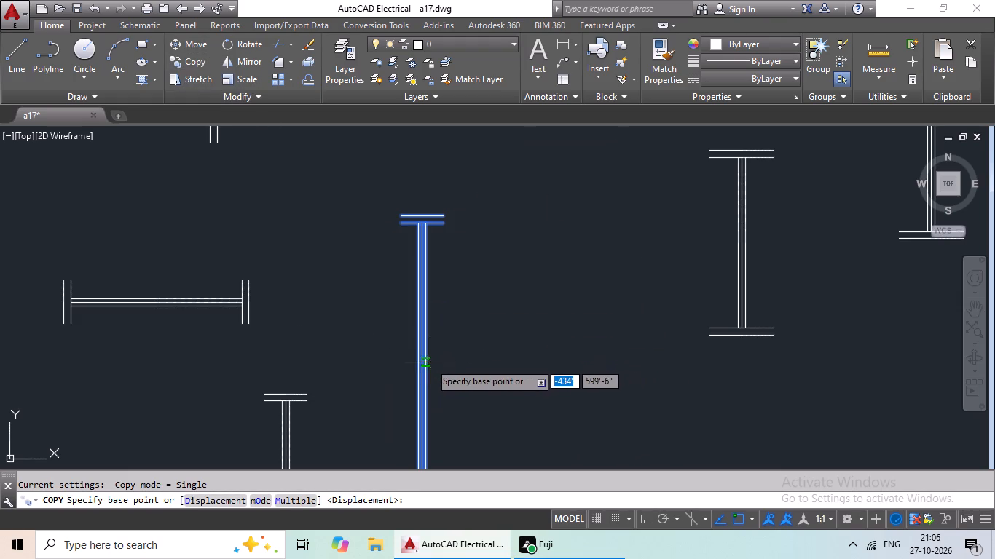
scroll(420, 382, up, 4)
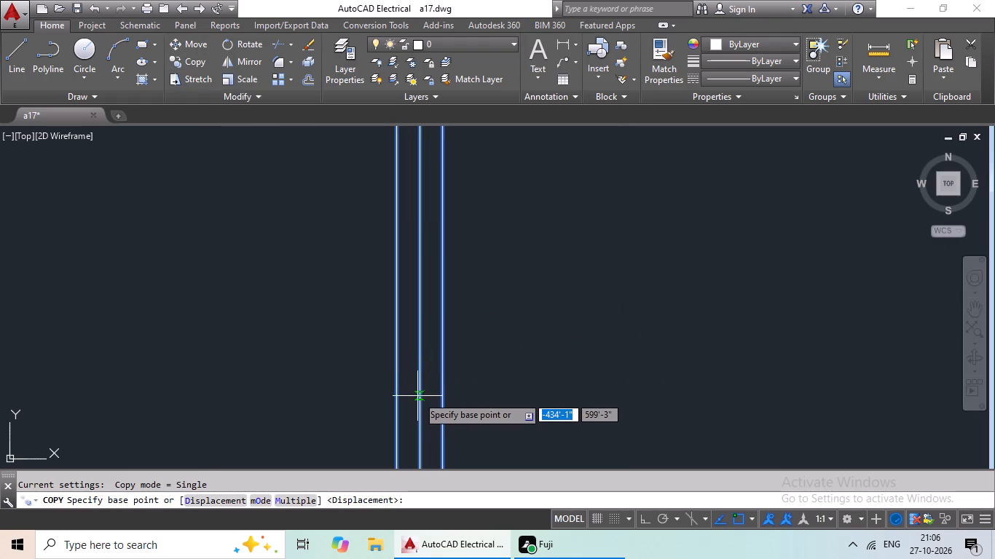
scroll(417, 397, down, 1)
middle_drag(422, 411, 413, 282)
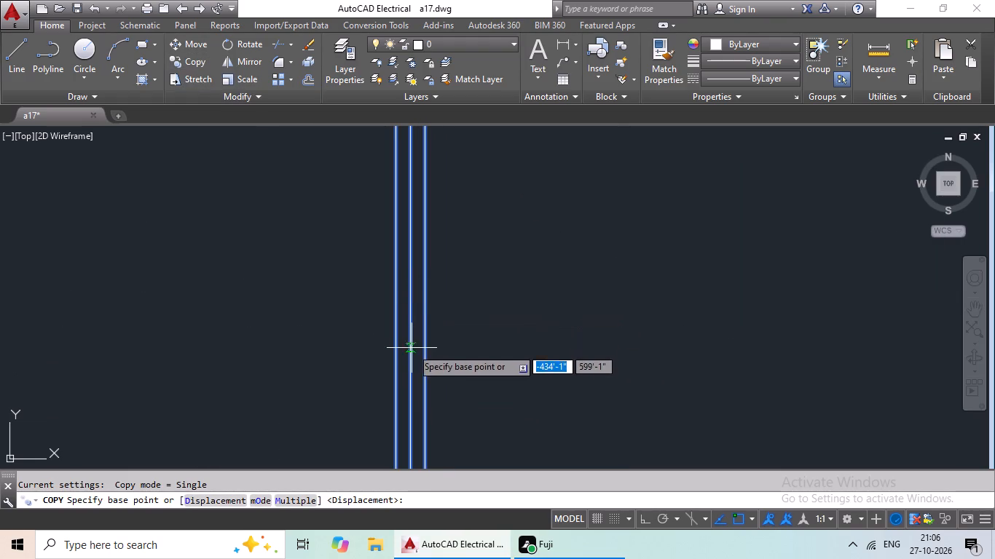
scroll(417, 342, down, 2)
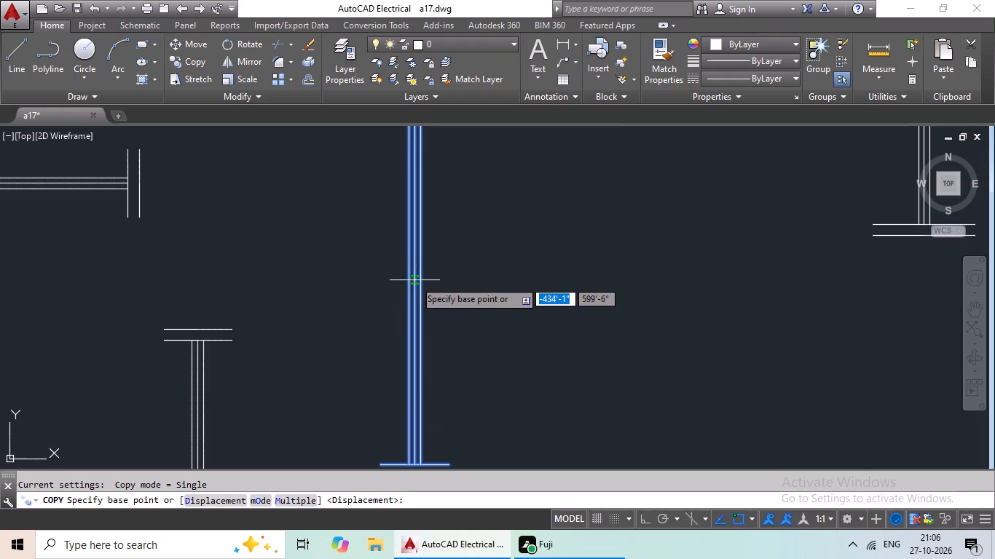
scroll(414, 280, up, 3)
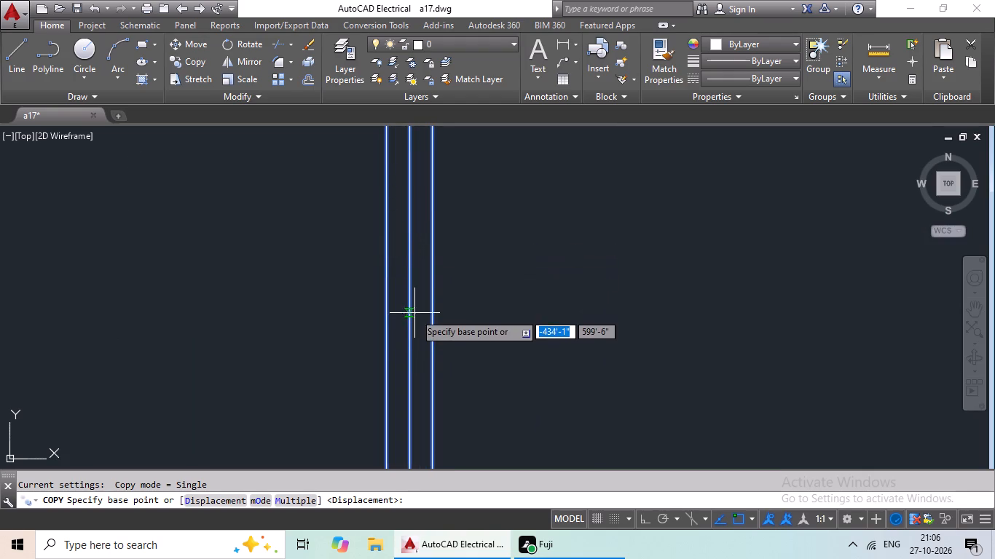
scroll(416, 322, down, 2)
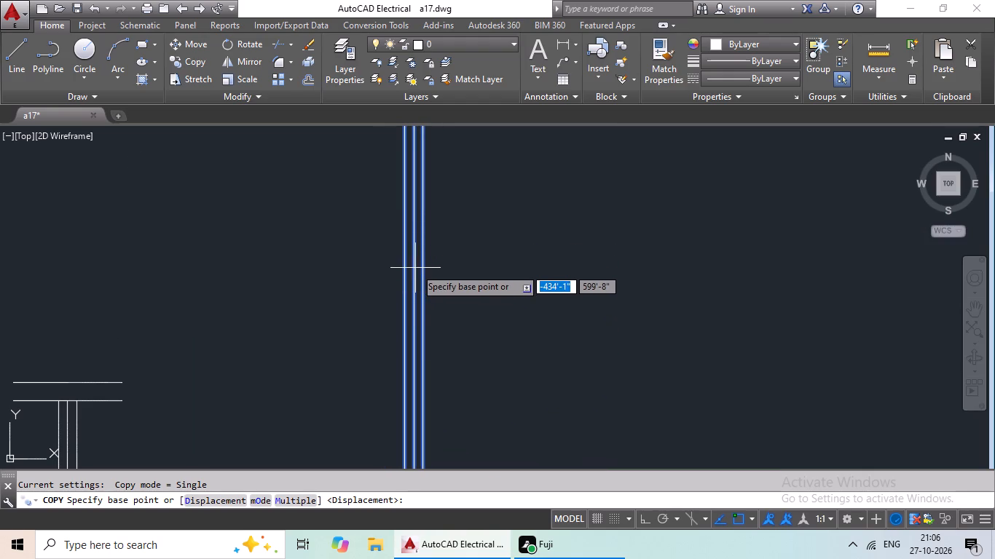
click(416, 274)
scroll(283, 274, down, 3)
middle_drag(237, 284, 514, 279)
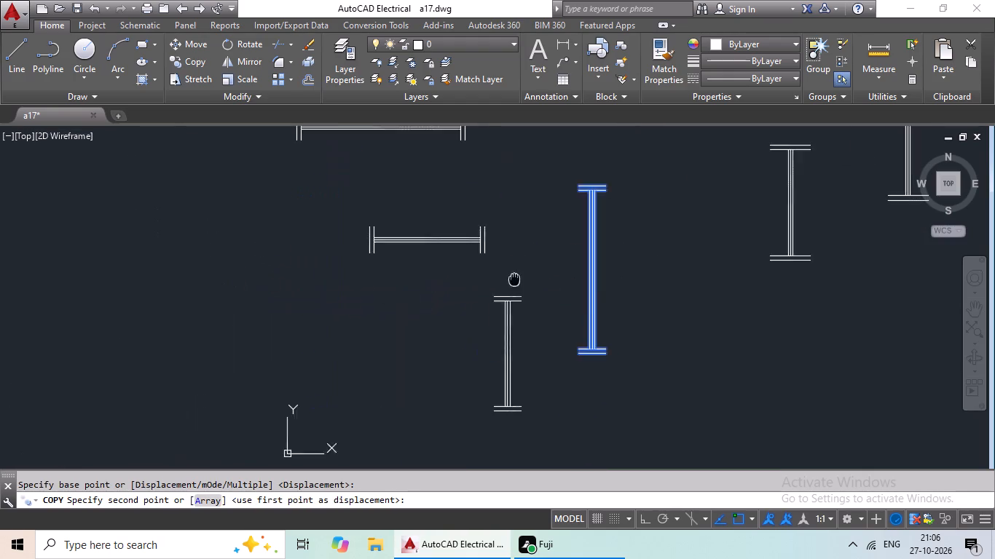
scroll(334, 290, down, 3)
middle_drag(341, 295, 530, 290)
middle_drag(188, 302, 467, 302)
middle_drag(251, 315, 503, 325)
middle_drag(234, 334, 438, 326)
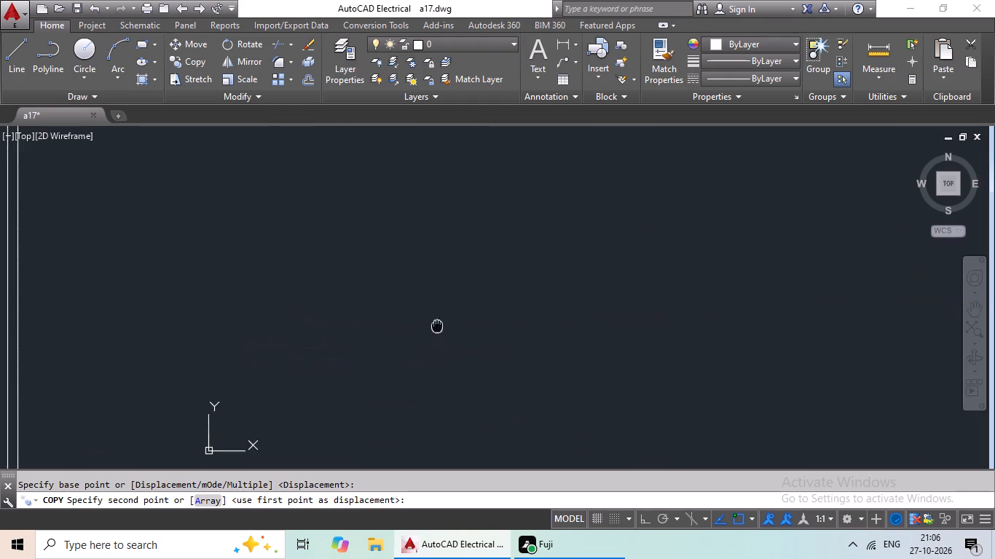
middle_drag(215, 336, 377, 318)
middle_drag(278, 320, 441, 317)
middle_drag(286, 338, 415, 336)
middle_drag(356, 328, 496, 341)
middle_click(428, 347)
middle_drag(393, 345, 487, 342)
middle_drag(331, 353, 425, 360)
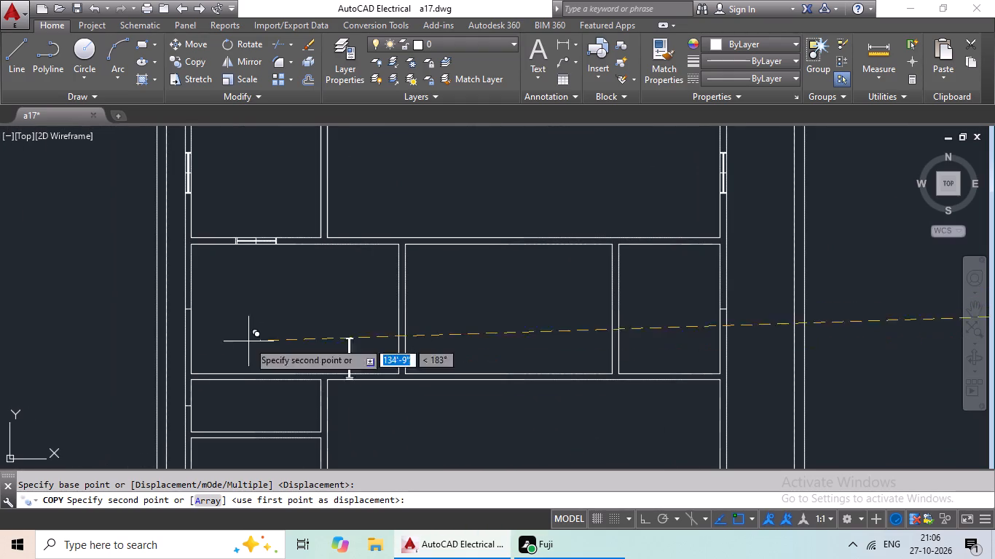
middle_drag(188, 337, 261, 322)
scroll(254, 293, up, 4)
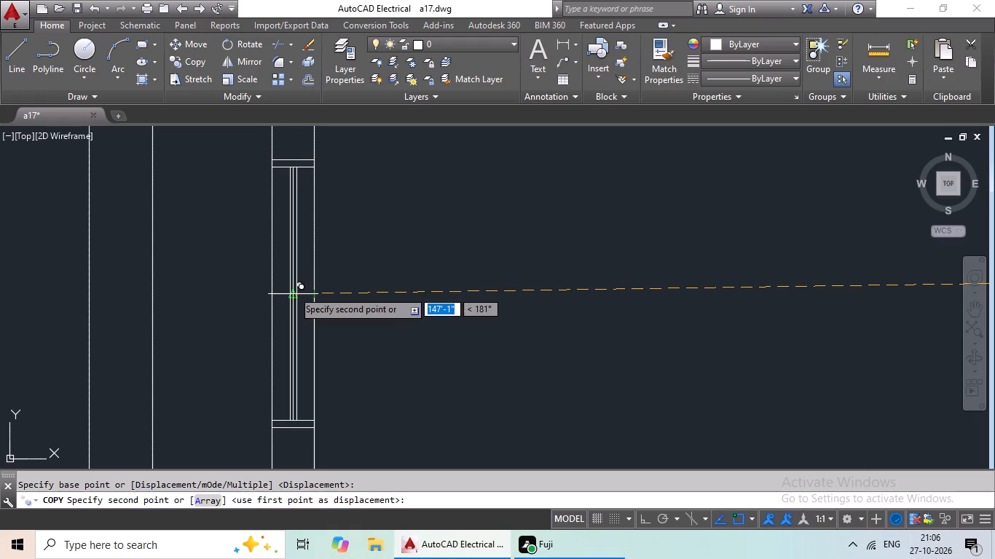
click(293, 290)
Copy the vertical 2' wide, 6" deep detail by its centre onto the midpoint mark in the third-row right room's right wall.
scroll(388, 288, down, 5)
middle_drag(462, 297, 311, 313)
middle_drag(497, 336, 294, 322)
middle_drag(461, 305, 347, 315)
scroll(420, 306, down, 1)
middle_drag(545, 322, 374, 326)
middle_drag(471, 312, 376, 332)
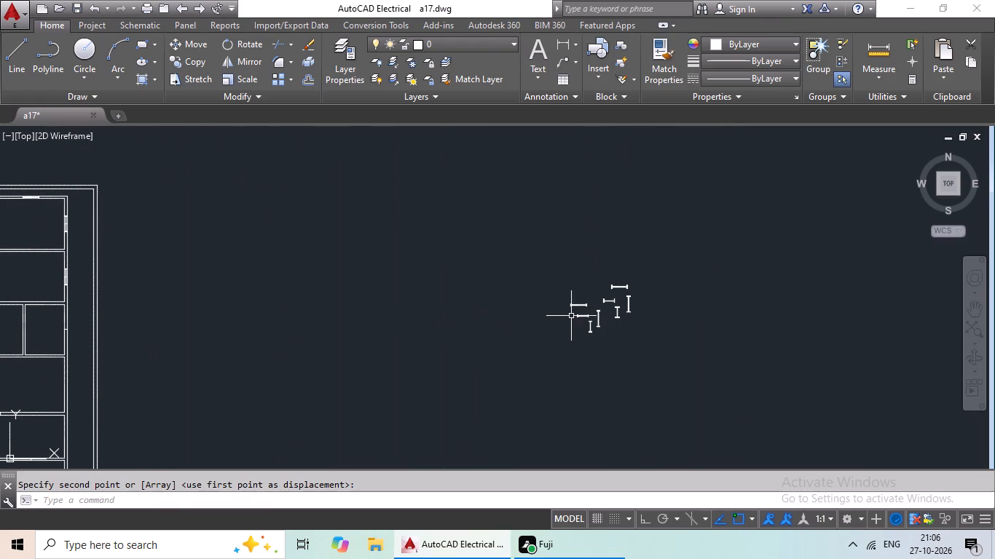
scroll(600, 330, up, 4)
scroll(549, 285, up, 2)
drag(559, 253, 575, 459)
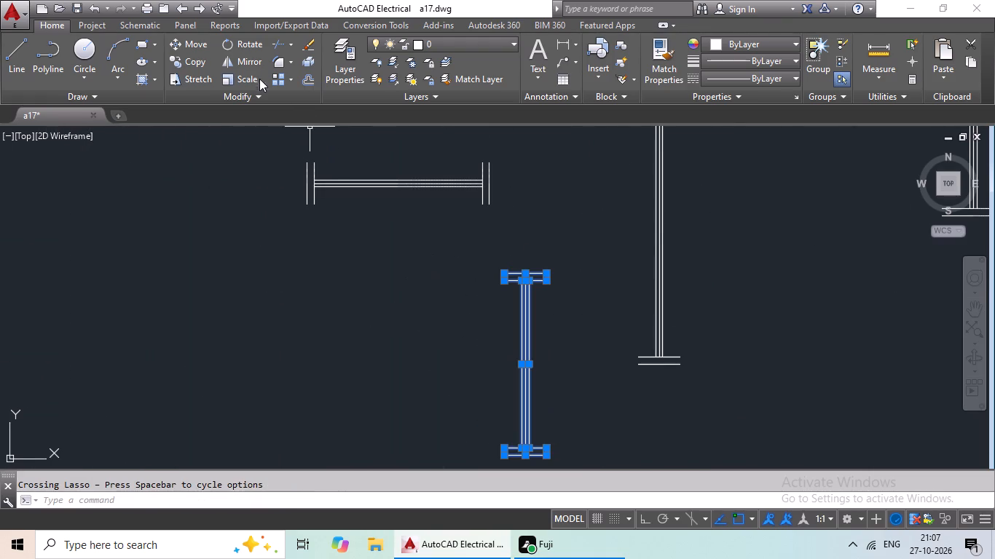
click(186, 57)
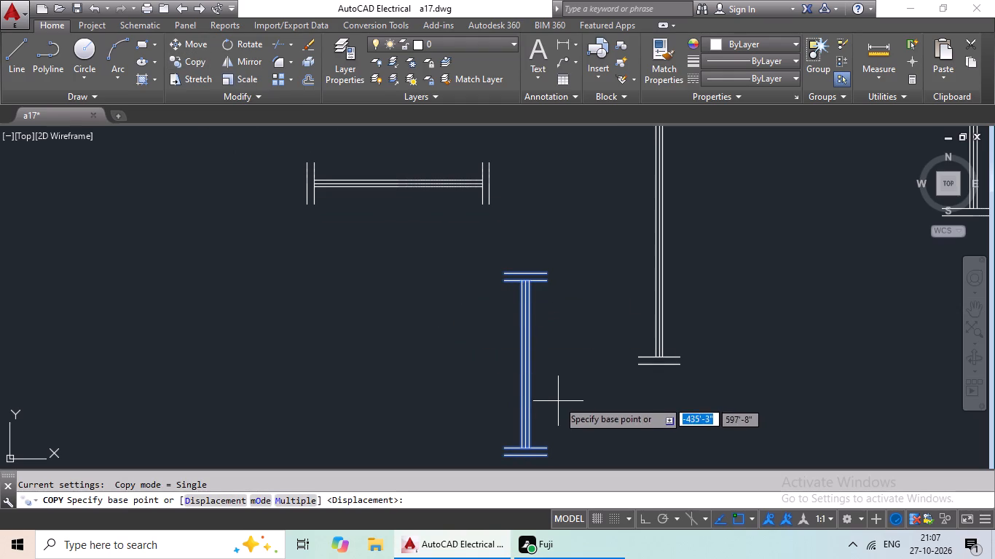
scroll(532, 366, up, 3)
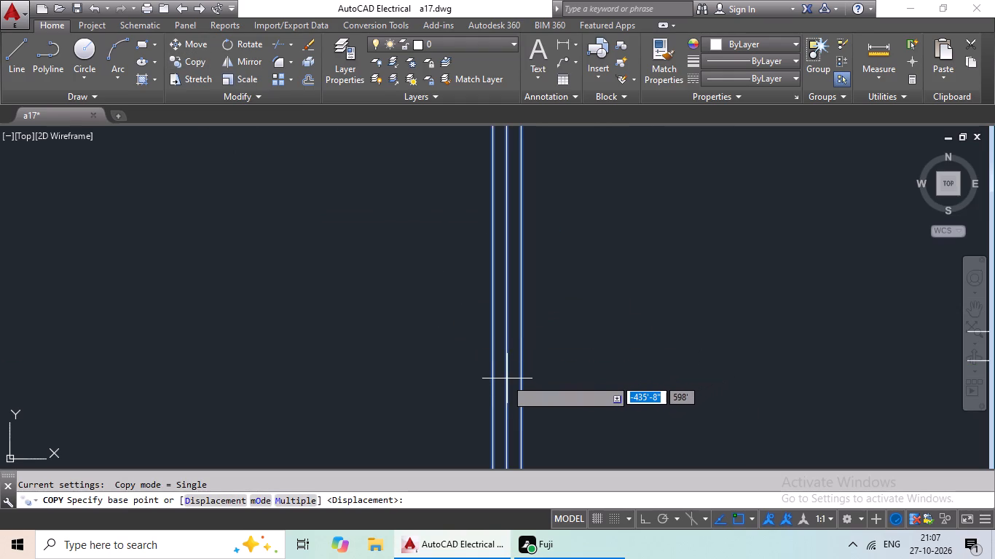
click(506, 363)
scroll(361, 362, down, 4)
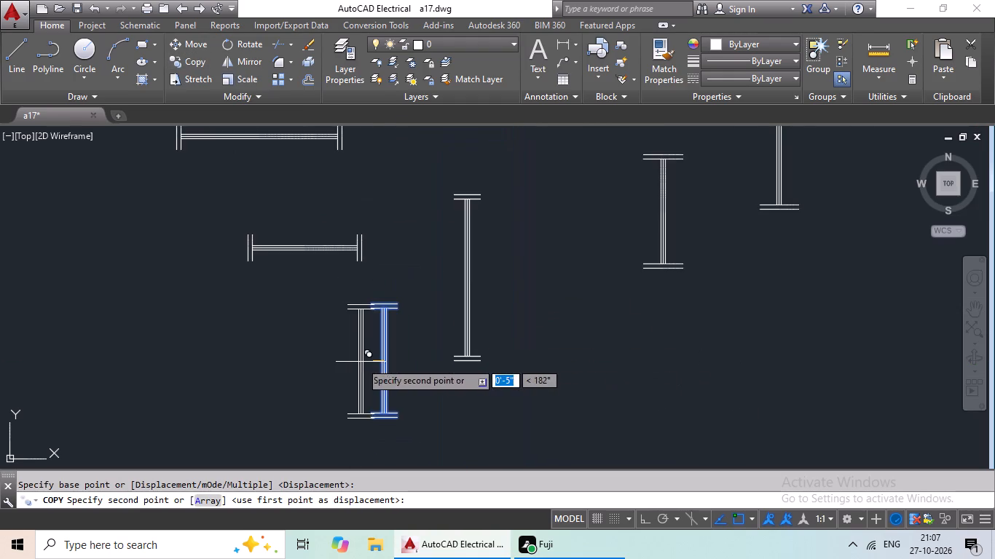
middle_drag(351, 361, 467, 336)
middle_drag(253, 351, 462, 313)
middle_drag(248, 325, 423, 325)
middle_drag(240, 328, 486, 330)
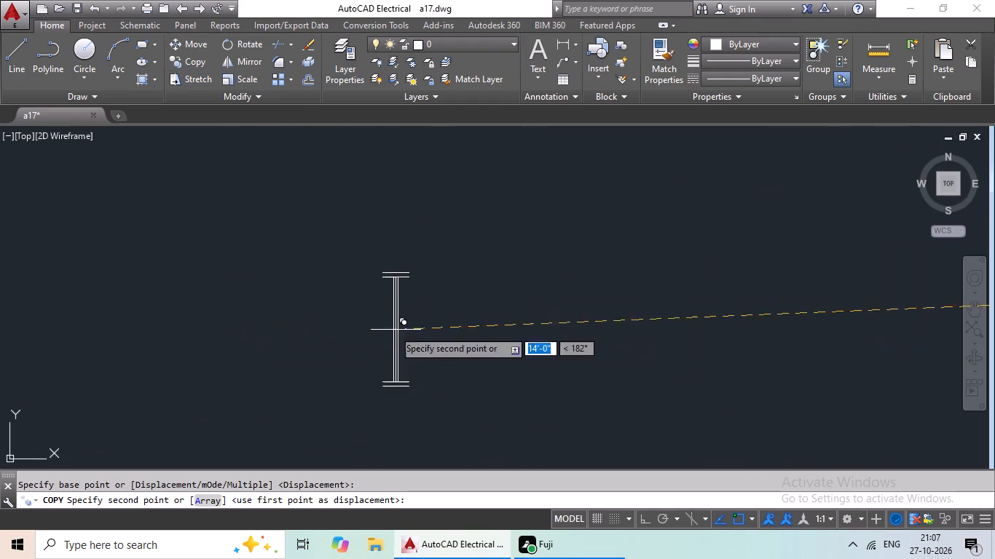
middle_drag(392, 330, 495, 328)
scroll(495, 328, down, 2)
middle_drag(326, 313, 463, 313)
middle_drag(374, 314, 482, 315)
middle_drag(277, 335, 309, 335)
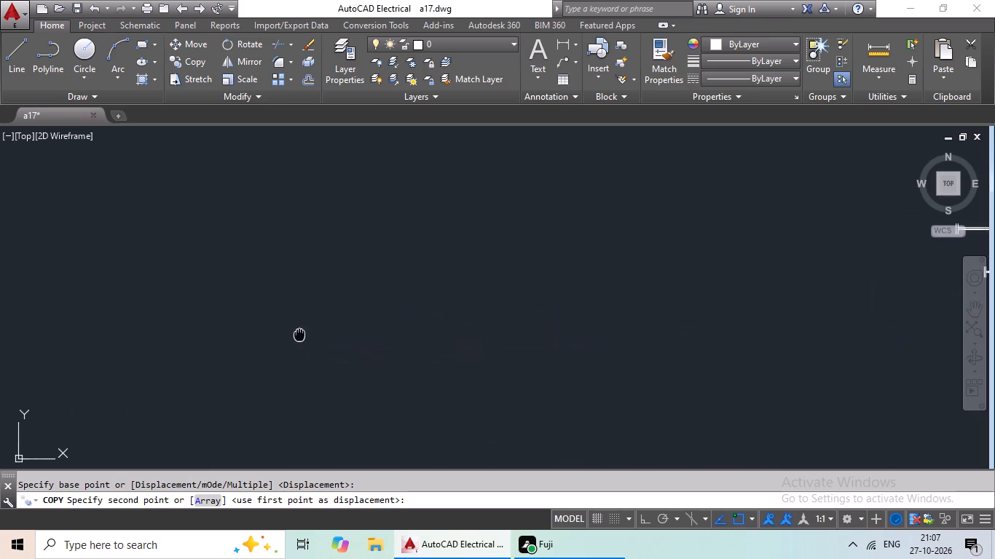
middle_drag(309, 335, 421, 354)
scroll(421, 354, down, 3)
middle_drag(336, 362, 481, 350)
middle_drag(401, 349, 492, 347)
middle_drag(458, 349, 522, 346)
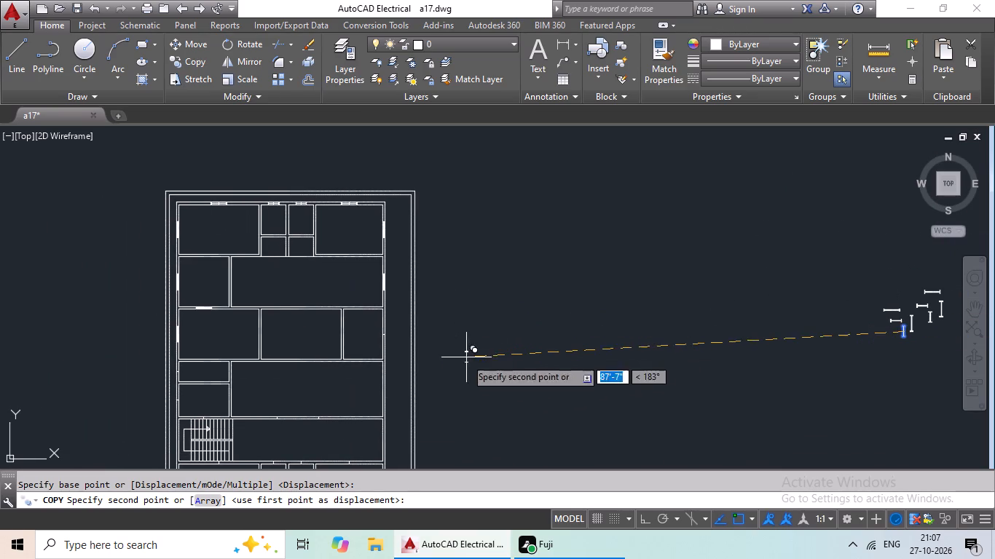
middle_drag(379, 357, 463, 333)
middle_drag(396, 345, 408, 343)
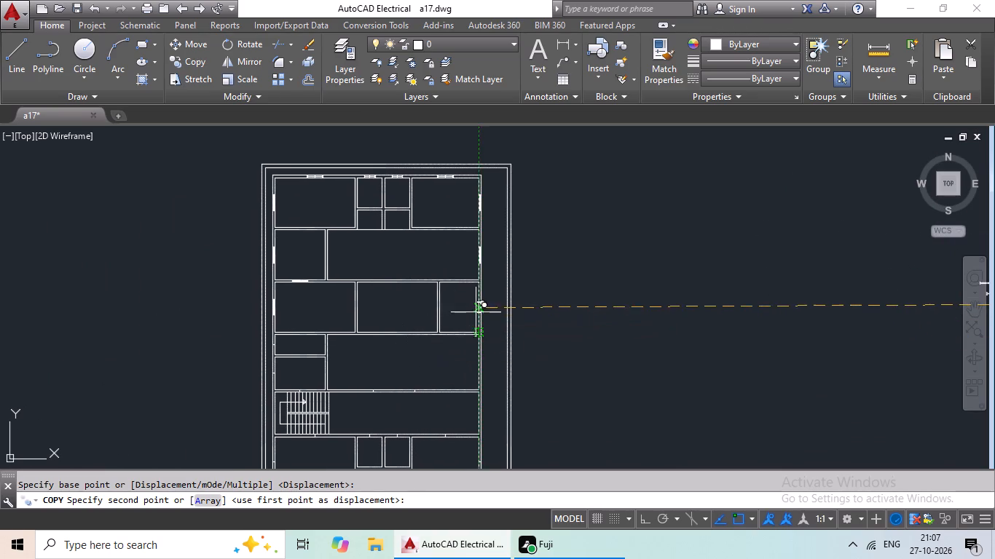
scroll(480, 310, up, 4)
click(473, 298)
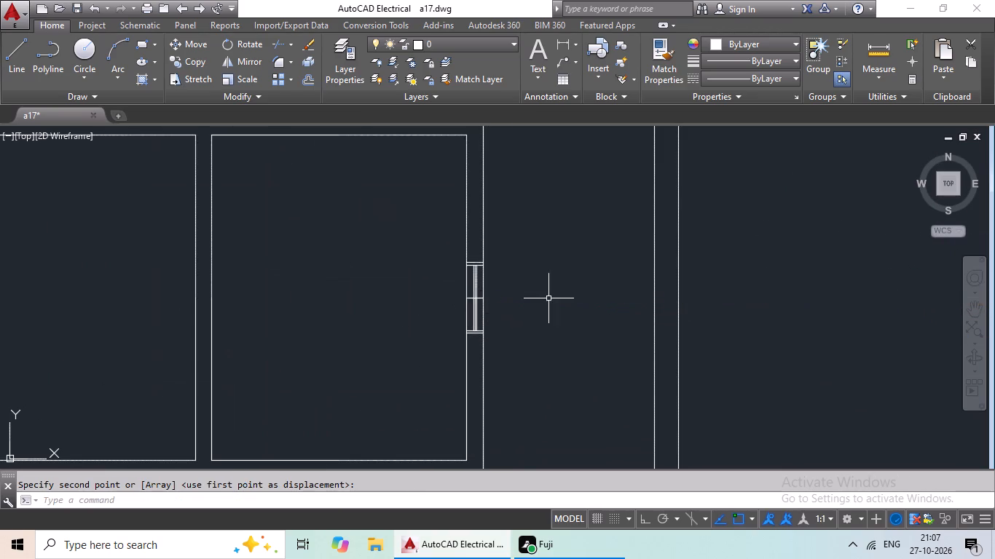
Copy the vertical 2' wide, 6" deep detail by its centre onto the midpoint mark in the fourth-row upper small left room's left wall.
scroll(548, 298, down, 4)
middle_drag(664, 316, 591, 309)
scroll(624, 303, down, 1)
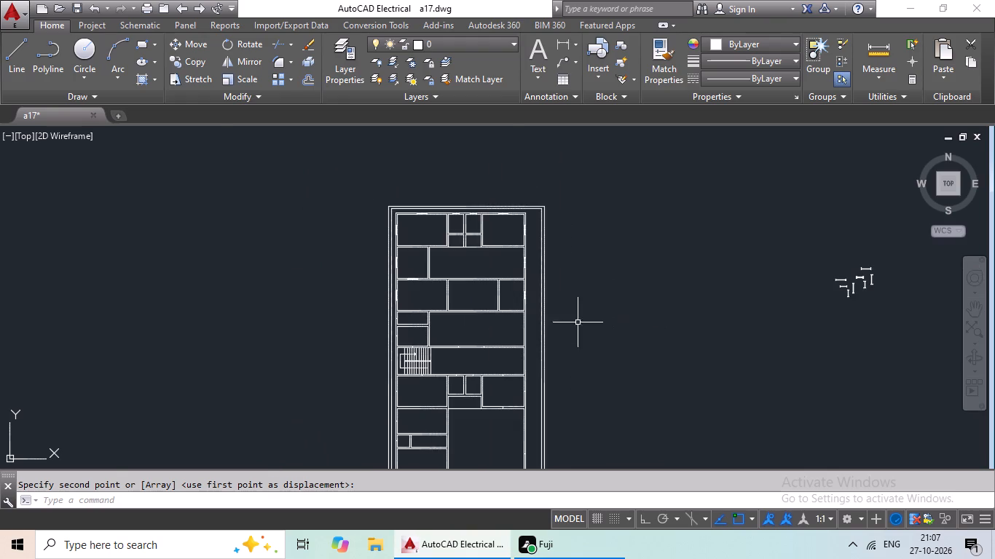
scroll(565, 328, up, 2)
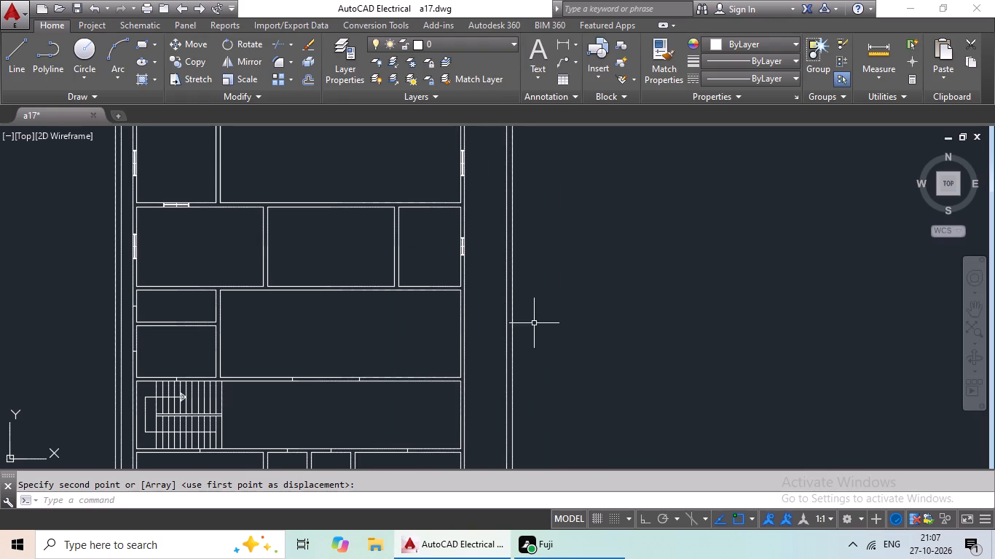
middle_drag(589, 300, 465, 301)
middle_drag(798, 309, 522, 355)
scroll(549, 345, down, 3)
middle_drag(597, 333, 532, 357)
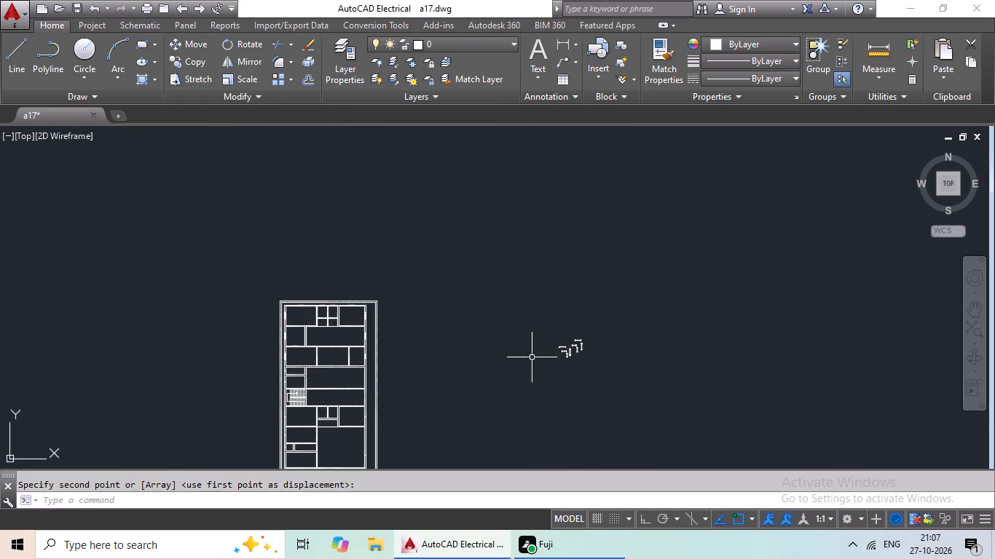
scroll(569, 350, up, 4)
scroll(589, 405, up, 2)
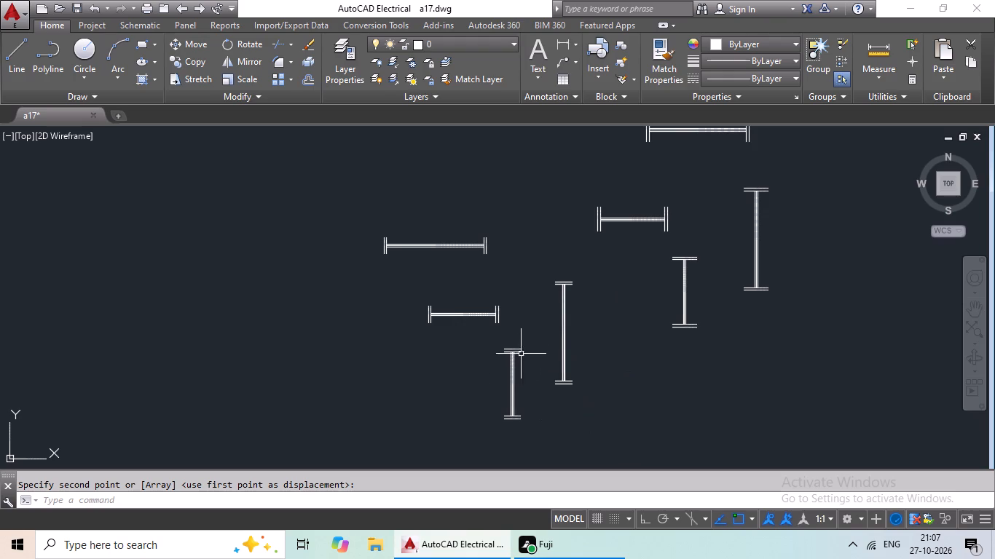
drag(525, 345, 541, 431)
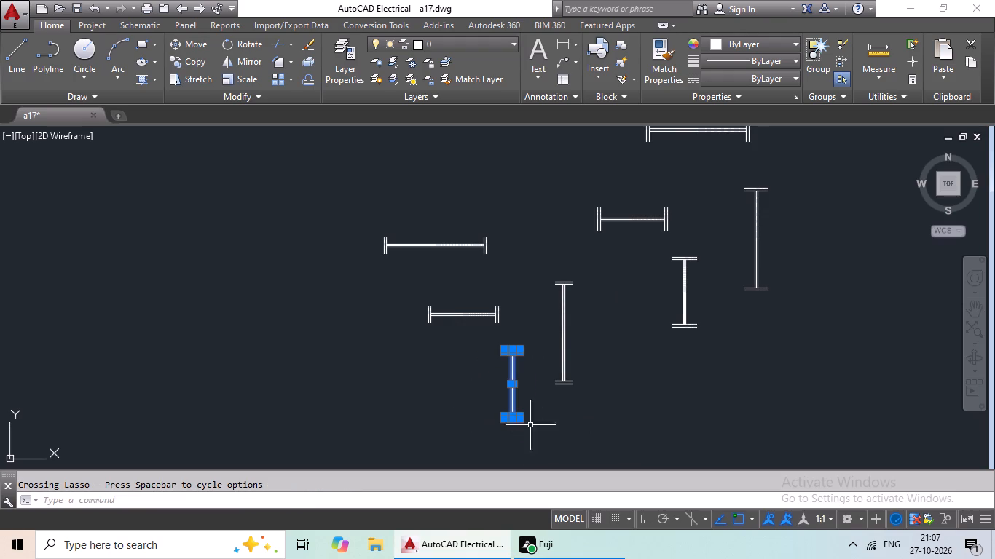
click(197, 65)
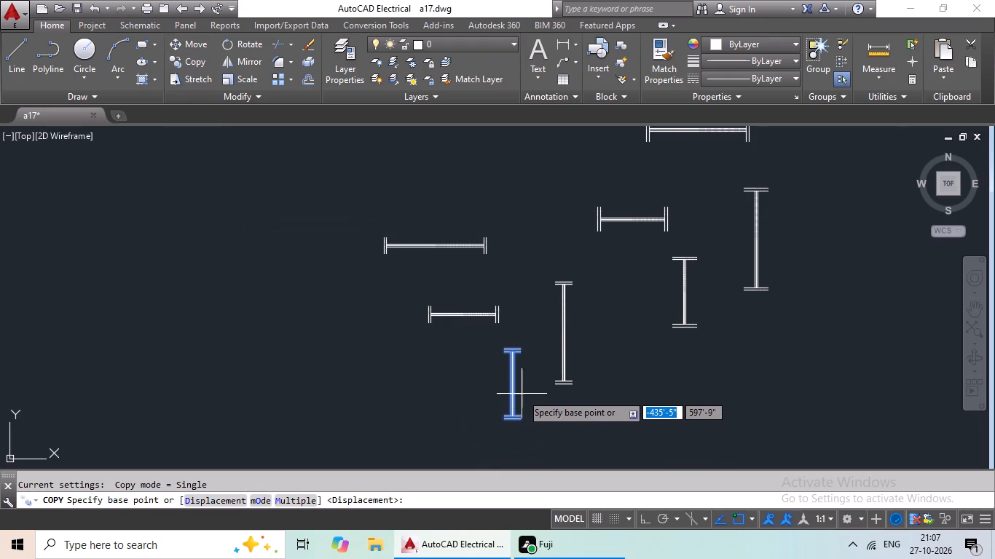
scroll(522, 394, up, 3)
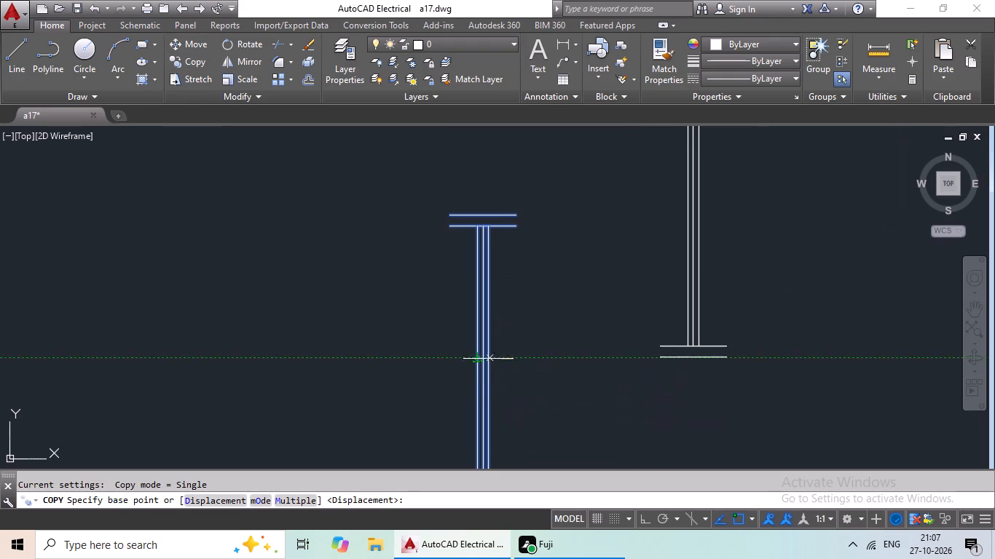
drag(483, 361, 468, 361)
scroll(231, 361, down, 5)
middle_drag(184, 376, 214, 376)
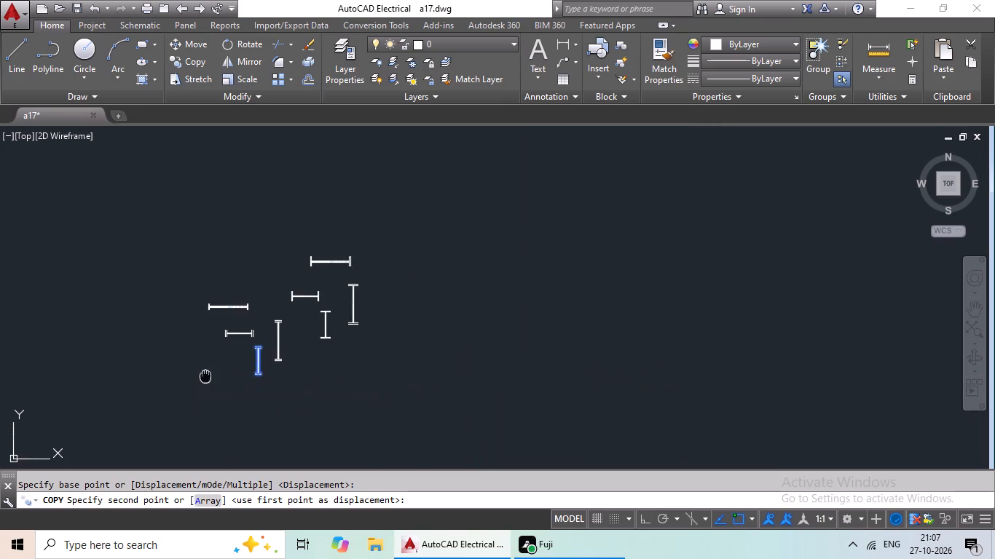
middle_drag(214, 376, 519, 318)
middle_drag(327, 340, 537, 330)
middle_drag(223, 344, 549, 344)
middle_drag(318, 377, 533, 350)
scroll(511, 357, down, 2)
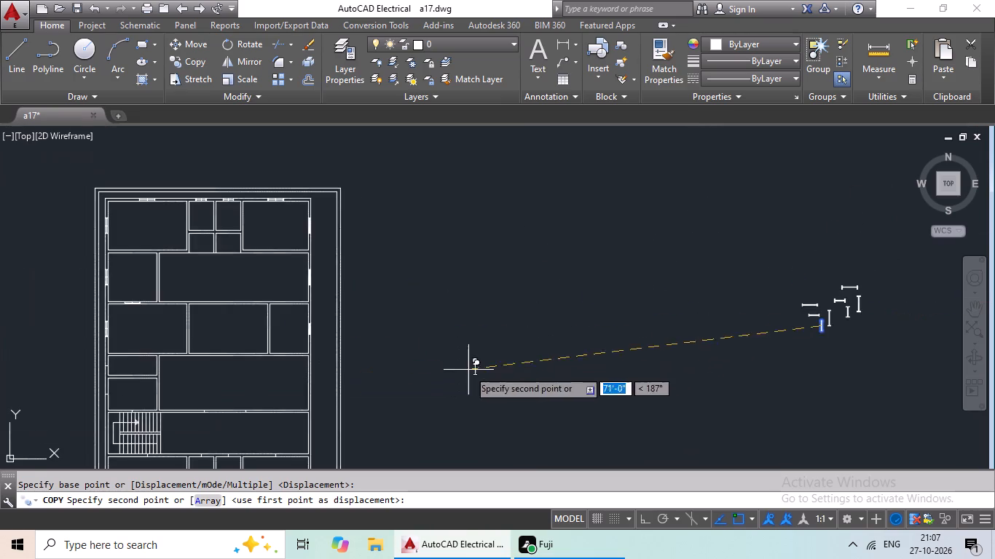
middle_drag(448, 368, 567, 357)
middle_drag(315, 358, 473, 357)
scroll(383, 363, up, 5)
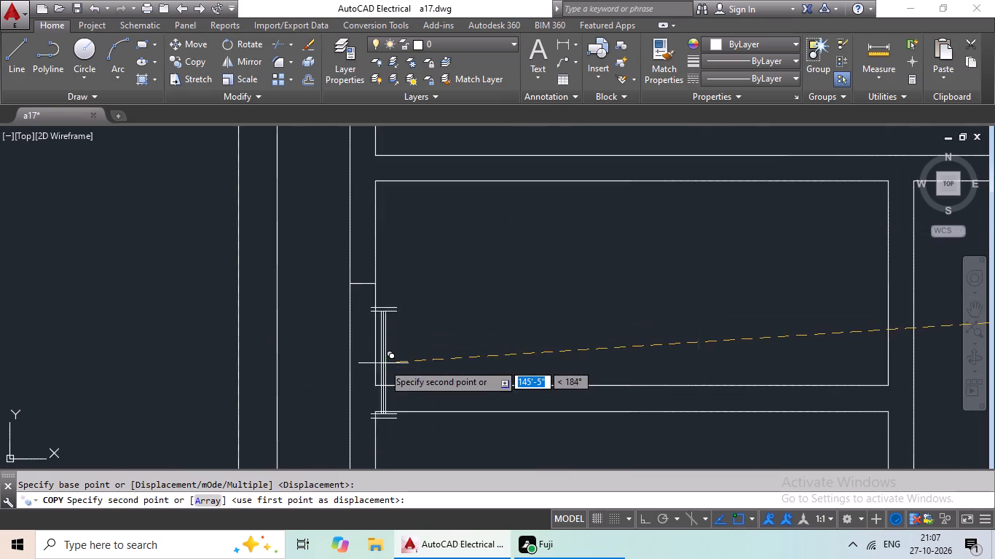
click(361, 280)
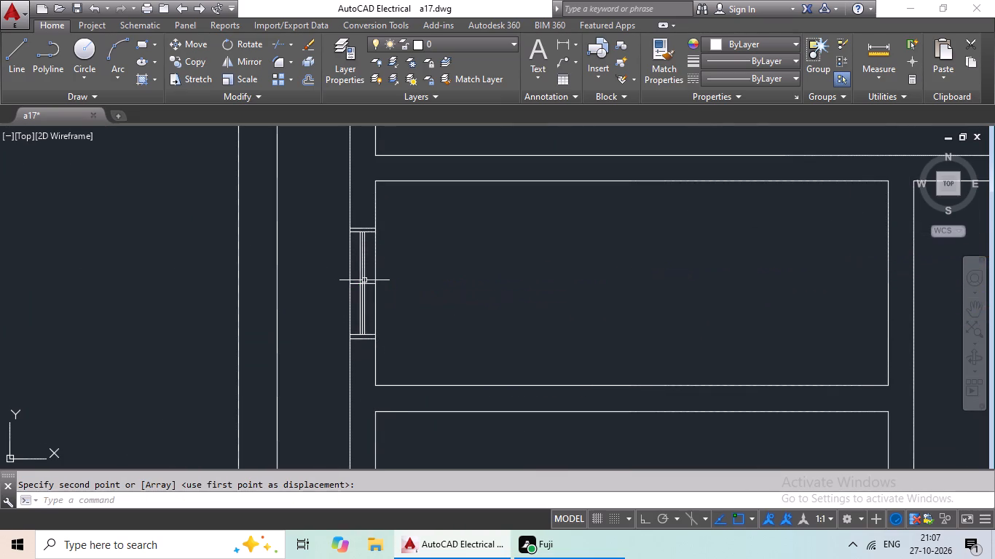
Copy the vertical 3' wide, 6" deep detail by its centre onto the midpoint mark in the left wall of the small room above the staircase.
scroll(529, 310, down, 4)
middle_drag(578, 323, 404, 299)
middle_drag(530, 312, 377, 312)
scroll(616, 346, down, 2)
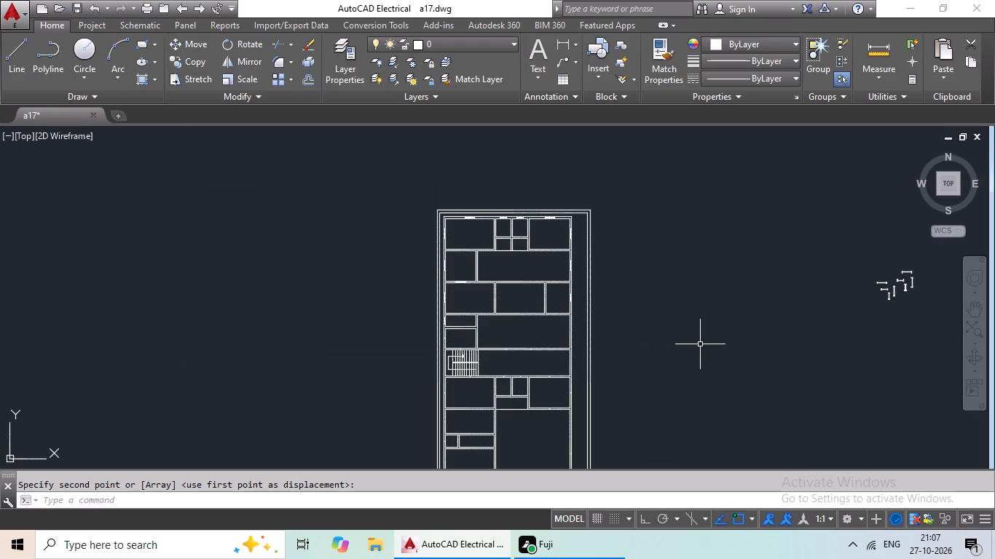
middle_drag(694, 346, 540, 355)
middle_drag(712, 357, 547, 370)
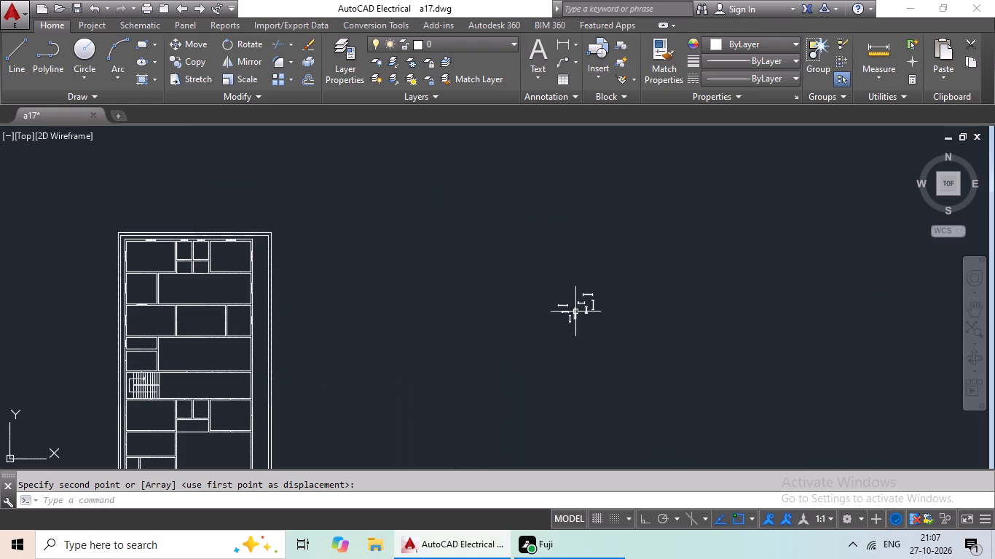
scroll(575, 312, up, 6)
drag(600, 274, 531, 286)
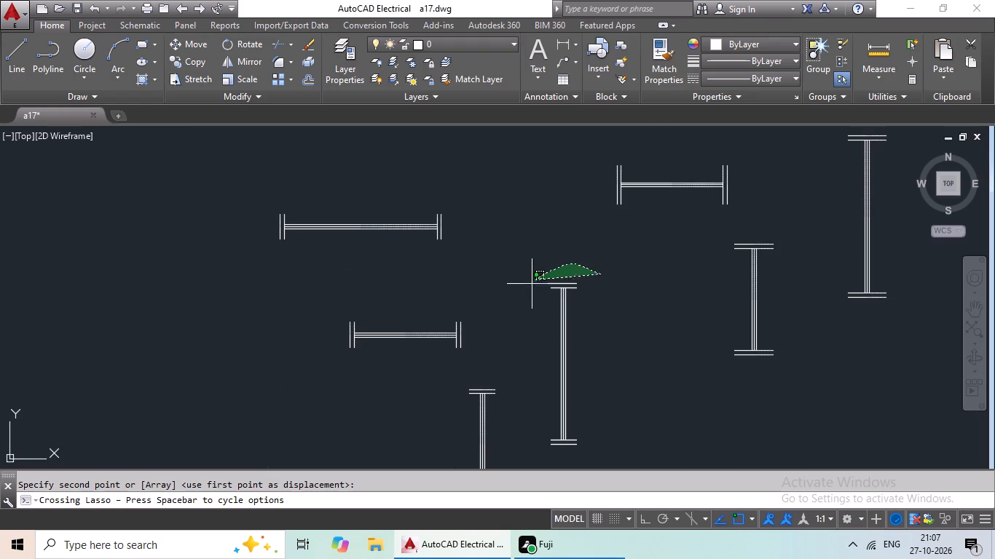
drag(531, 286, 625, 453)
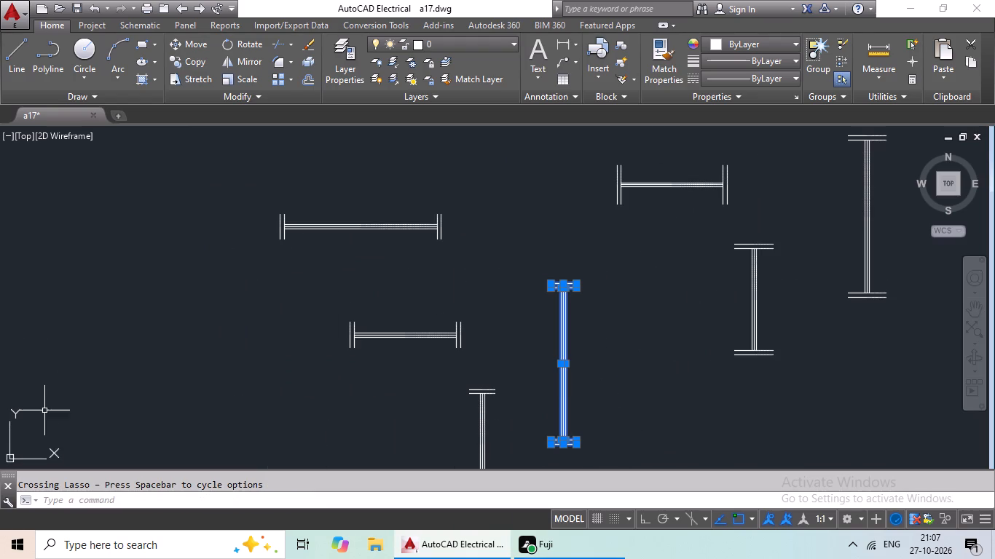
click(198, 58)
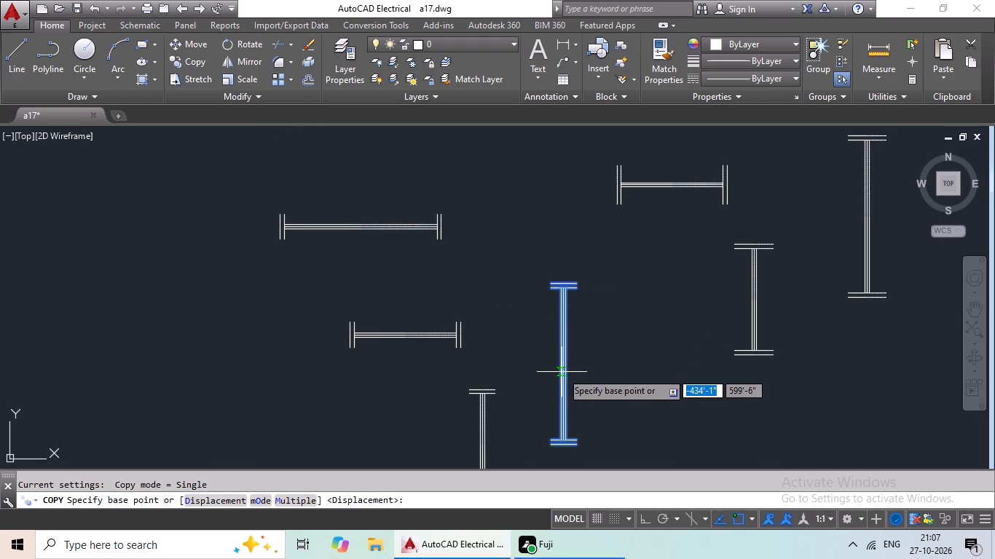
scroll(567, 373, up, 3)
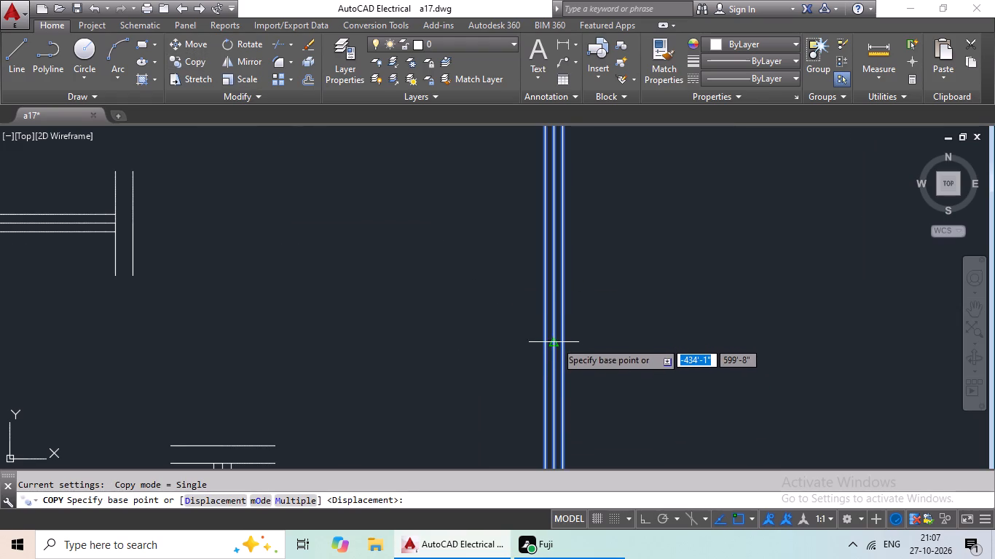
drag(556, 342, 493, 345)
scroll(350, 343, down, 5)
middle_drag(276, 350, 607, 271)
middle_drag(336, 373, 653, 286)
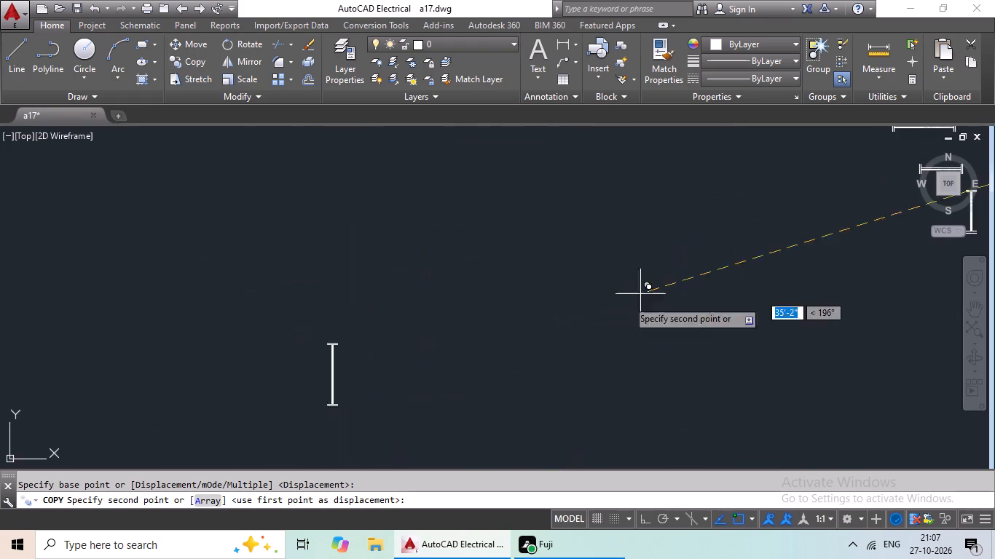
middle_drag(294, 373, 603, 302)
middle_drag(205, 410, 523, 301)
middle_drag(262, 381, 479, 315)
middle_drag(268, 389, 419, 338)
middle_drag(253, 379, 463, 329)
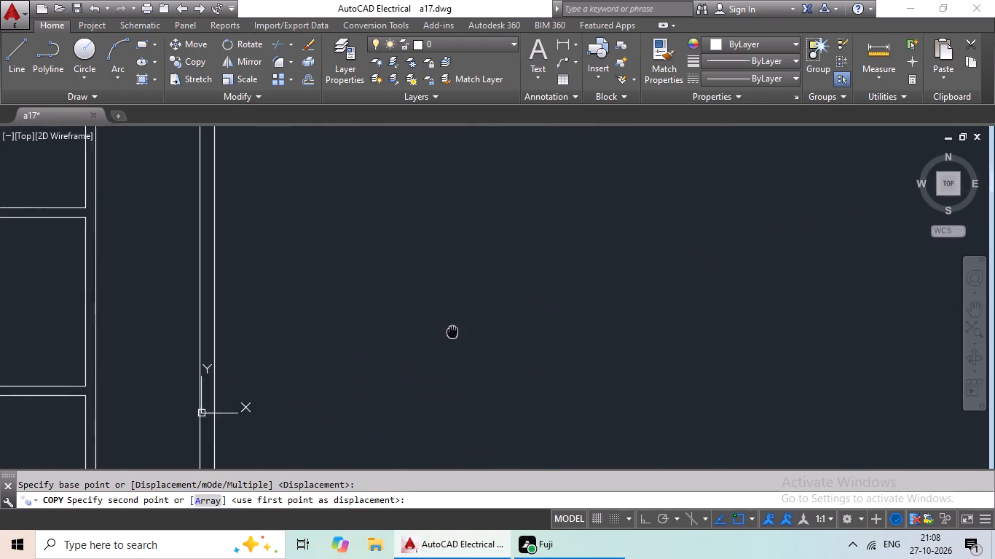
middle_drag(463, 329, 464, 329)
middle_drag(296, 386, 457, 350)
middle_drag(296, 398, 430, 362)
middle_drag(245, 416, 425, 349)
middle_drag(304, 357, 430, 341)
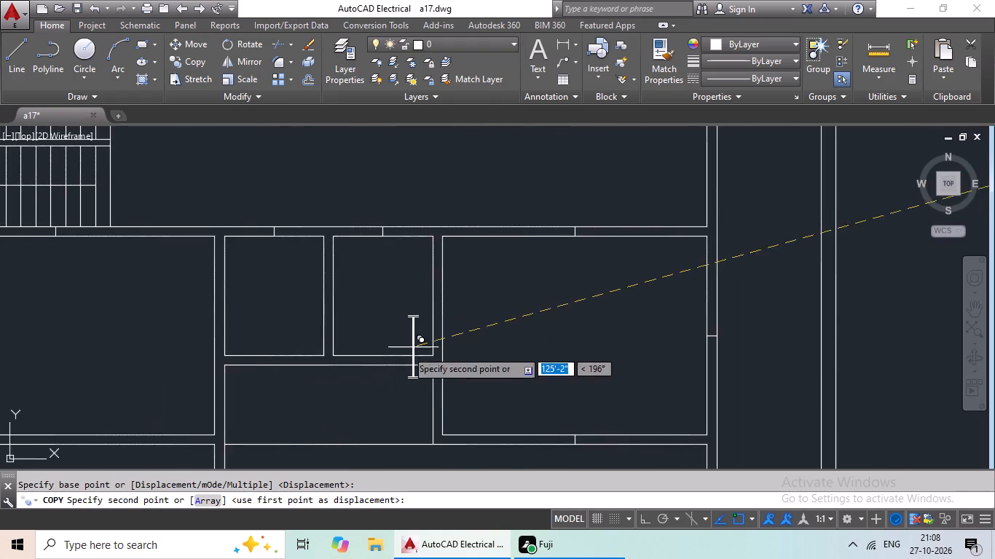
scroll(304, 351, down, 2)
middle_drag(259, 335, 349, 403)
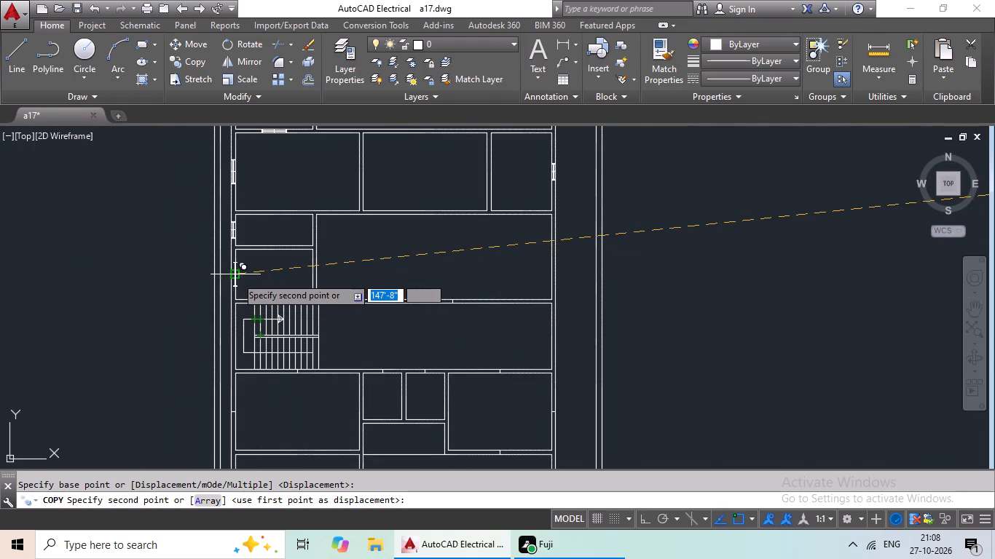
scroll(237, 277, up, 4)
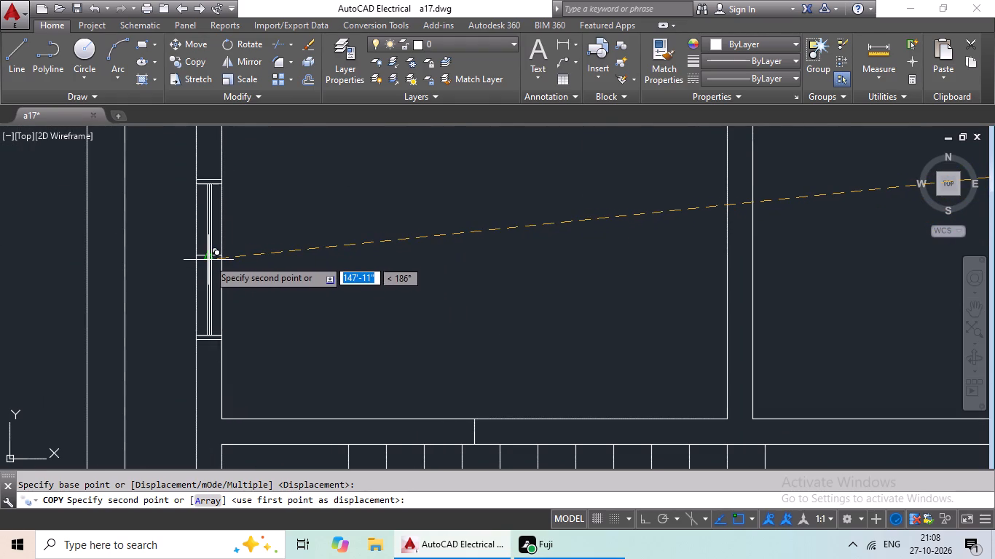
click(208, 259)
Copy the horizontal 3' wide, 6" deep detail by its centre onto the midpoint mark in the wall between the small left room and the staircase.
scroll(413, 283, down, 1)
scroll(538, 281, down, 2)
middle_drag(675, 271, 656, 274)
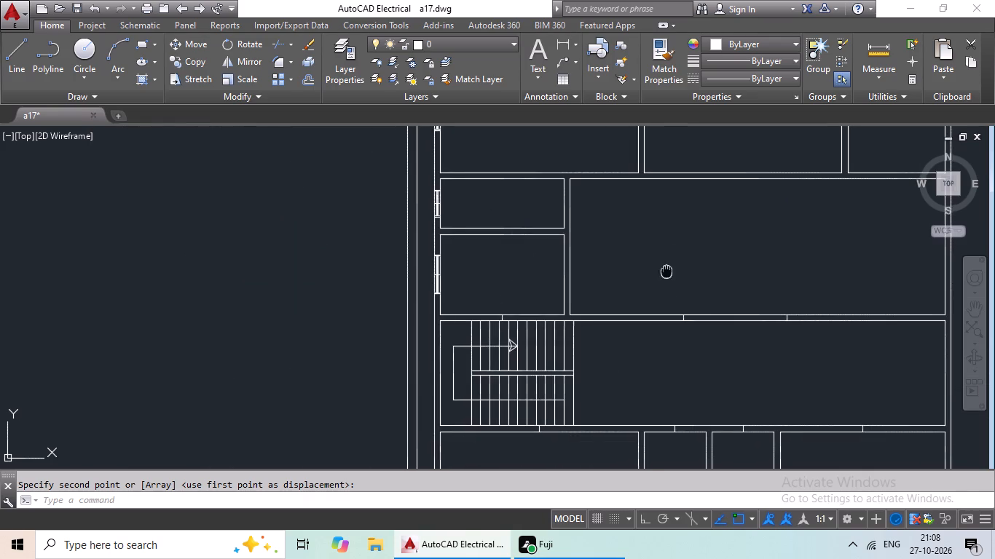
middle_drag(656, 274, 380, 324)
scroll(618, 261, down, 2)
middle_drag(737, 258, 541, 268)
middle_drag(616, 246, 530, 266)
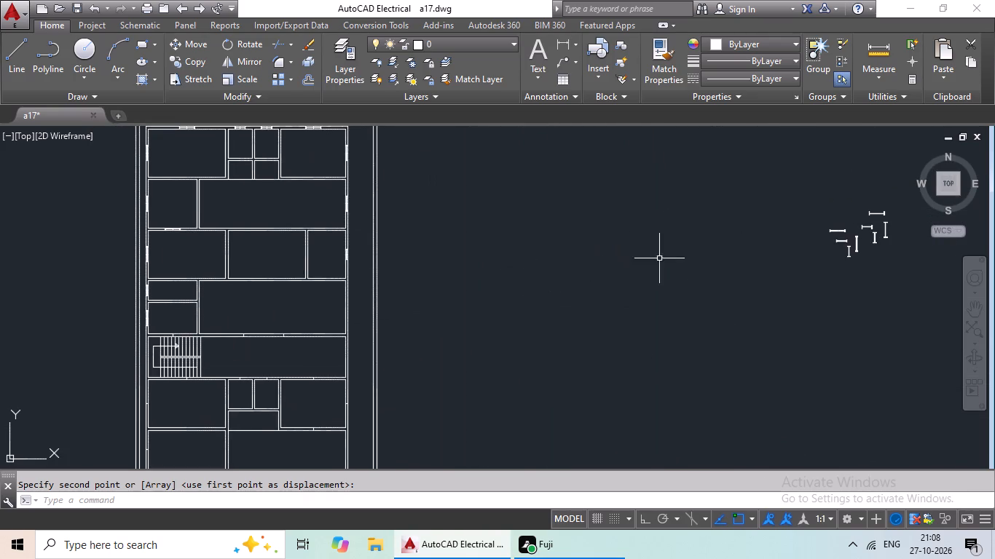
middle_drag(652, 259, 521, 305)
middle_drag(669, 280, 581, 312)
scroll(635, 315, up, 5)
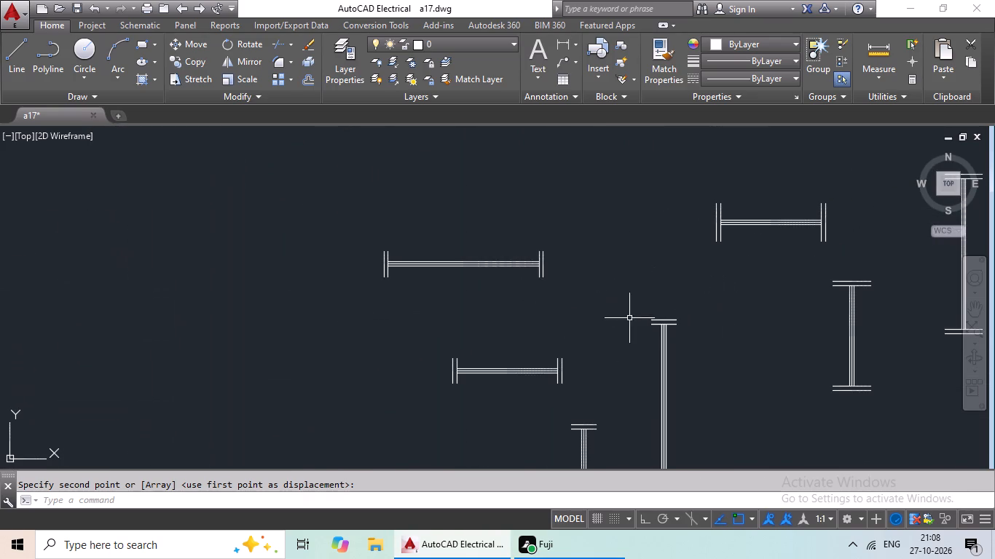
drag(515, 242, 564, 269)
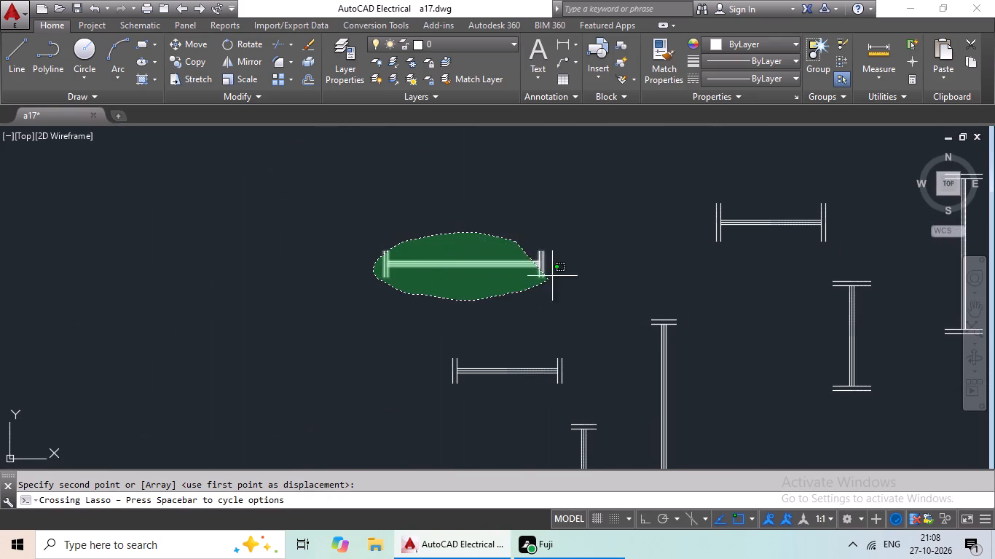
drag(564, 269, 567, 266)
click(196, 62)
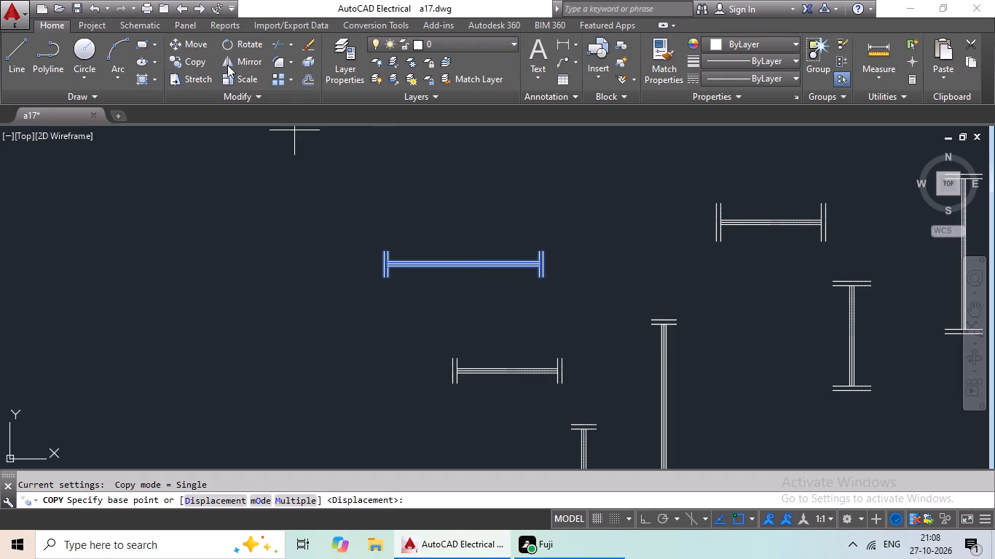
scroll(462, 256, up, 4)
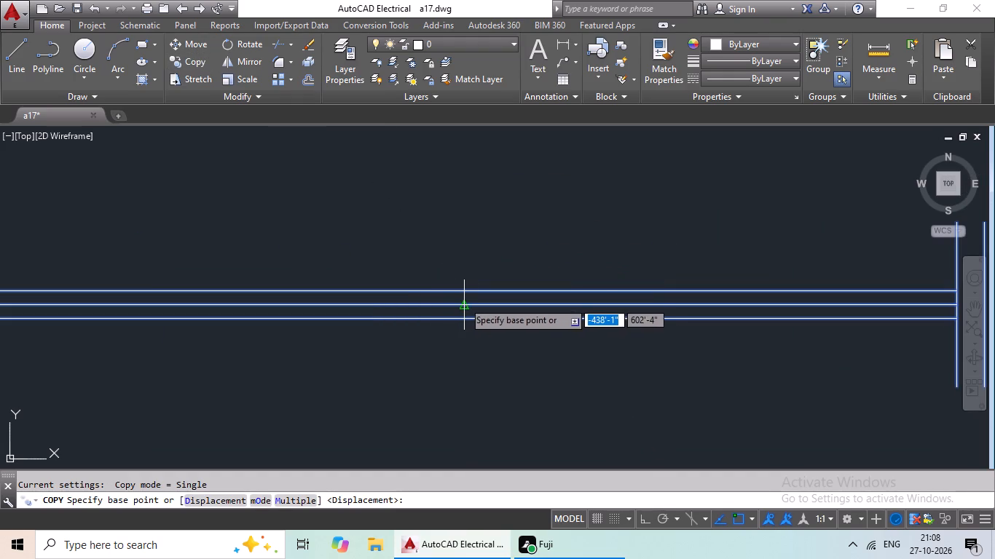
drag(465, 301, 398, 318)
scroll(363, 316, down, 4)
middle_drag(331, 334, 460, 266)
scroll(361, 328, down, 2)
middle_drag(341, 349, 463, 276)
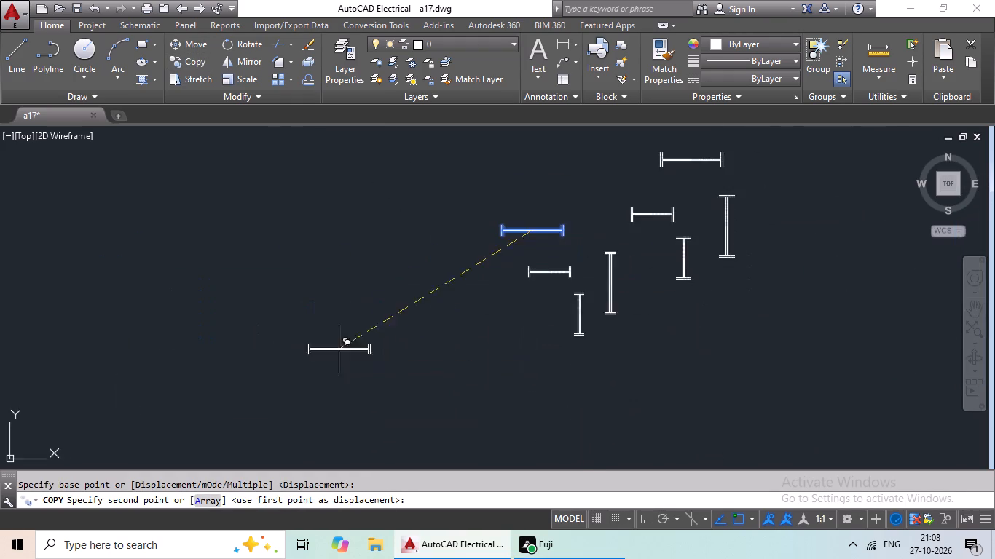
middle_drag(210, 363, 383, 280)
middle_drag(197, 402, 410, 316)
middle_drag(146, 402, 337, 336)
middle_drag(133, 405, 298, 361)
middle_drag(173, 394, 349, 354)
middle_drag(212, 377, 379, 339)
middle_drag(211, 373, 434, 336)
scroll(333, 352, down, 2)
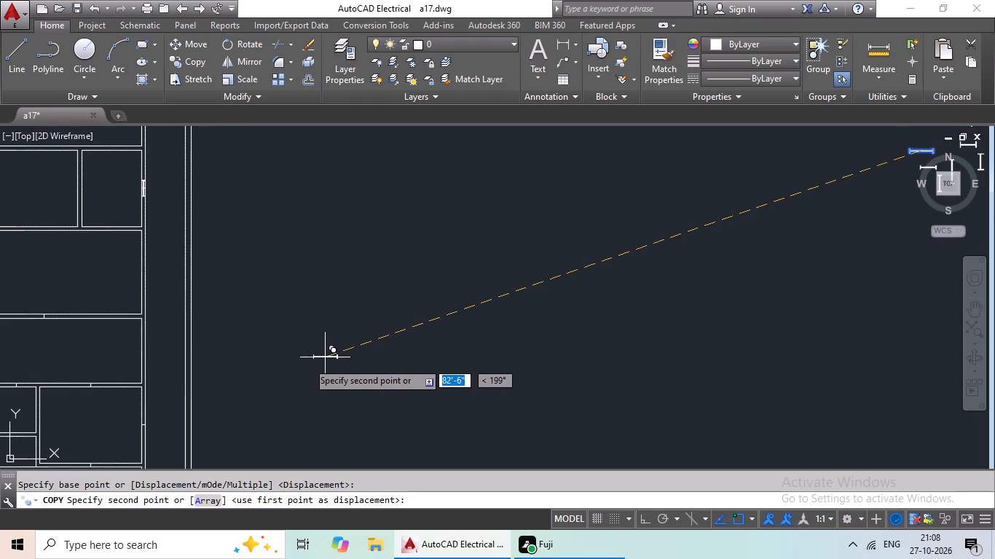
middle_drag(287, 364, 418, 352)
middle_drag(149, 354, 361, 368)
middle_drag(315, 370, 445, 378)
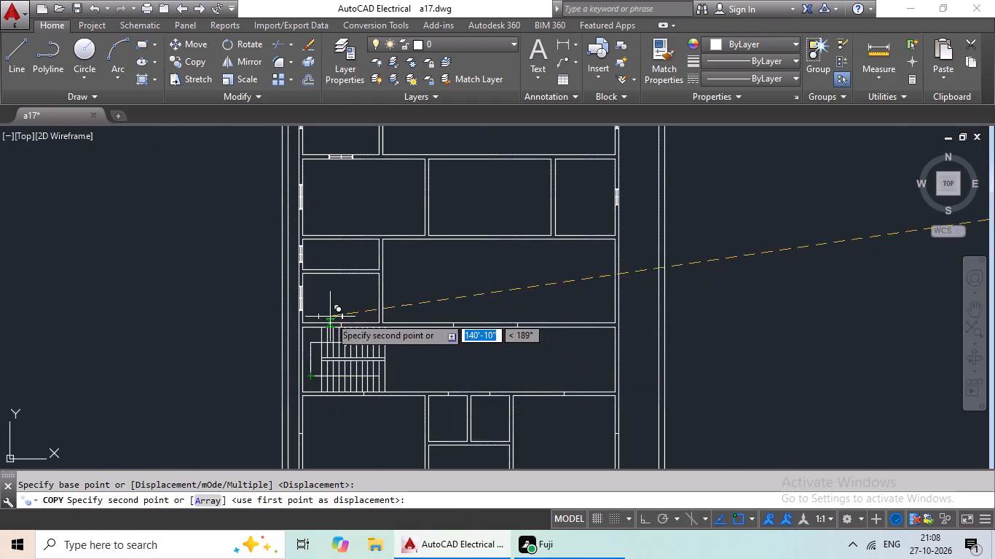
scroll(336, 328, up, 5)
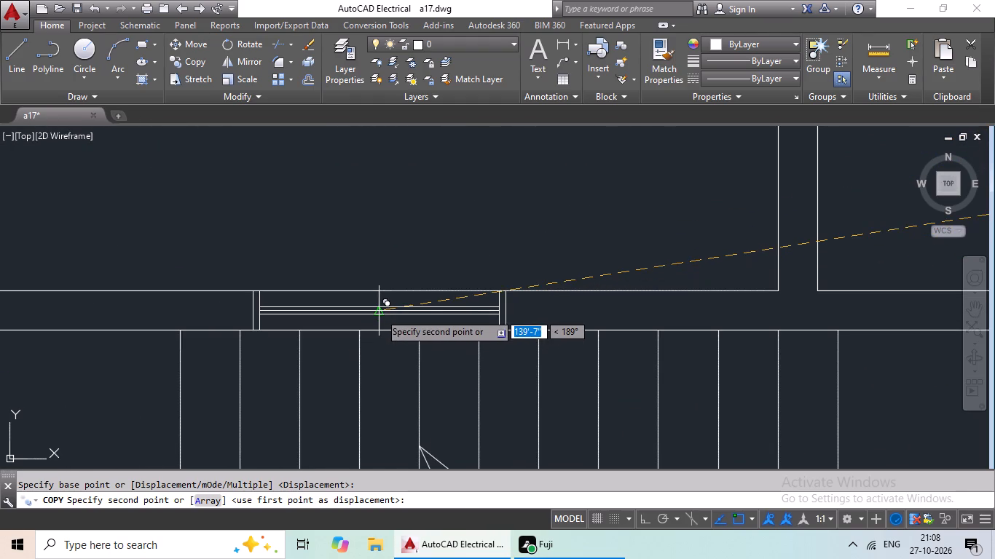
click(379, 312)
Copy the horizontal 3' wide, 6" deep detail by its centre onto the left midpoint mark in the fourth-row large room's lower wall.
scroll(540, 320, down, 5)
middle_drag(648, 357, 374, 314)
middle_drag(506, 308, 380, 336)
scroll(702, 330, down, 1)
middle_drag(714, 322, 369, 340)
scroll(655, 231, up, 4)
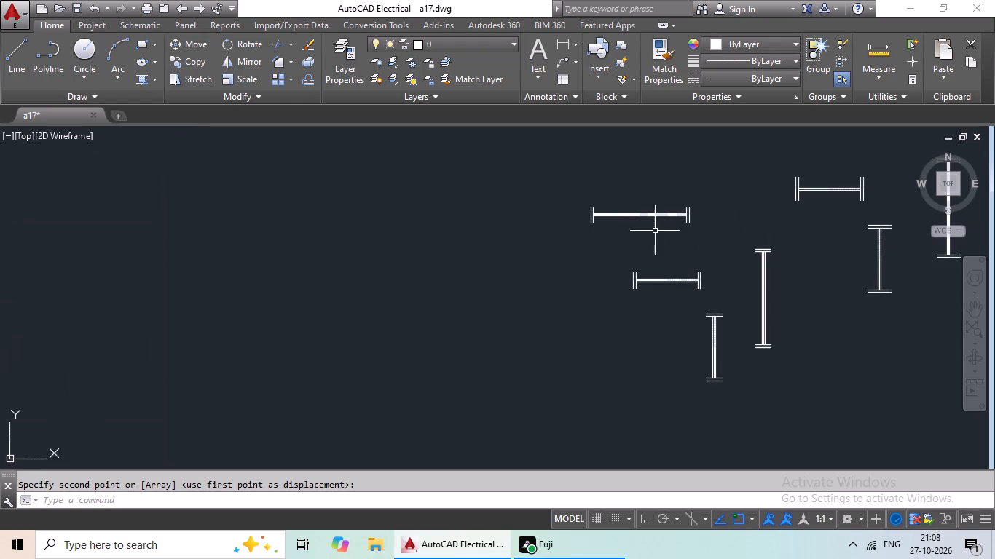
scroll(659, 204, up, 2)
drag(664, 184, 772, 242)
click(182, 58)
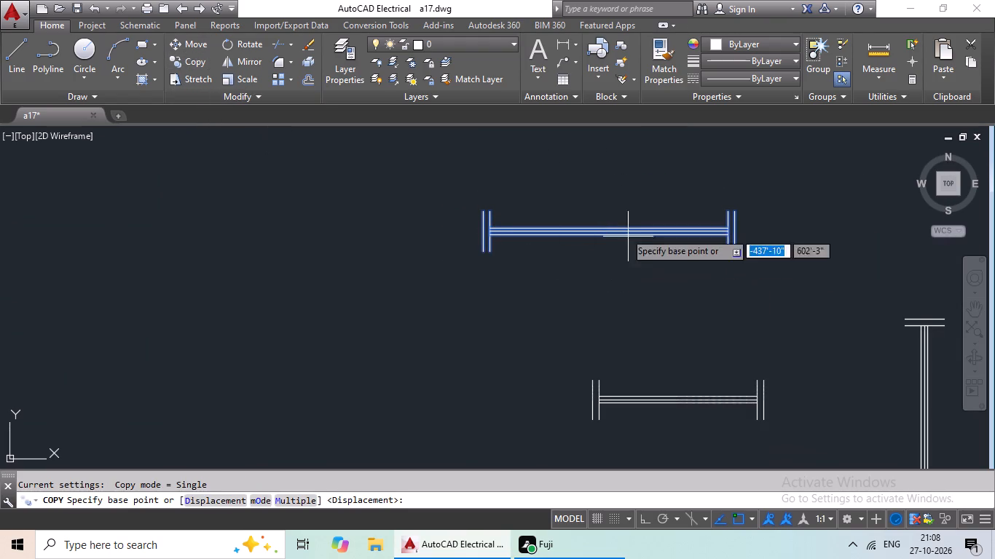
scroll(610, 229, up, 3)
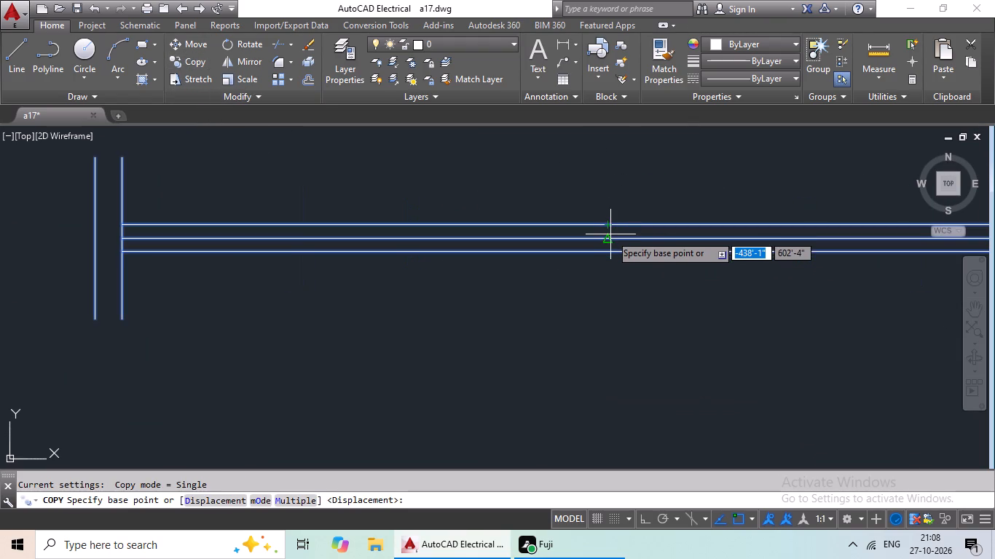
drag(610, 237, 556, 251)
scroll(449, 273, down, 5)
middle_drag(369, 351, 540, 225)
scroll(495, 274, down, 2)
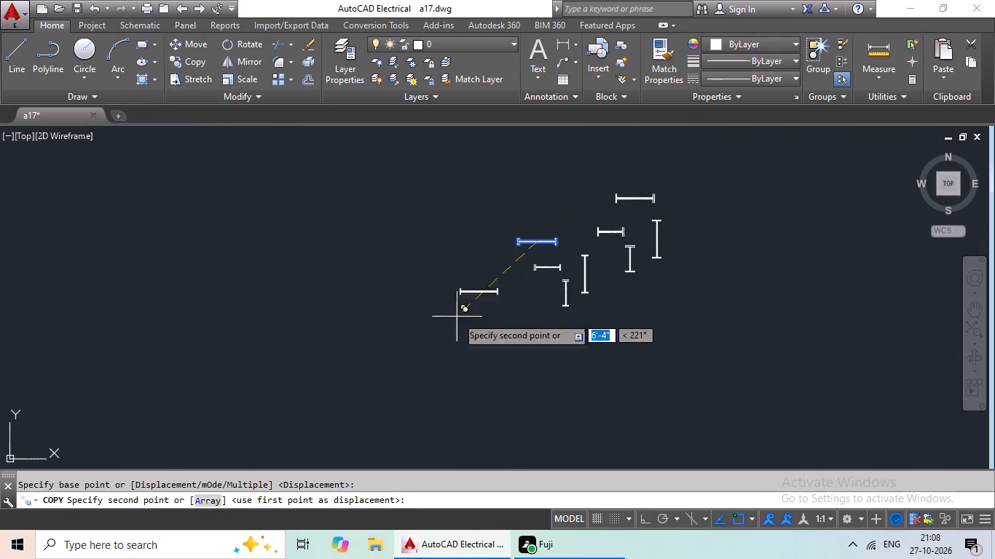
middle_drag(396, 349, 545, 261)
middle_drag(201, 347, 402, 267)
scroll(184, 313, down, 3)
middle_drag(184, 317, 358, 306)
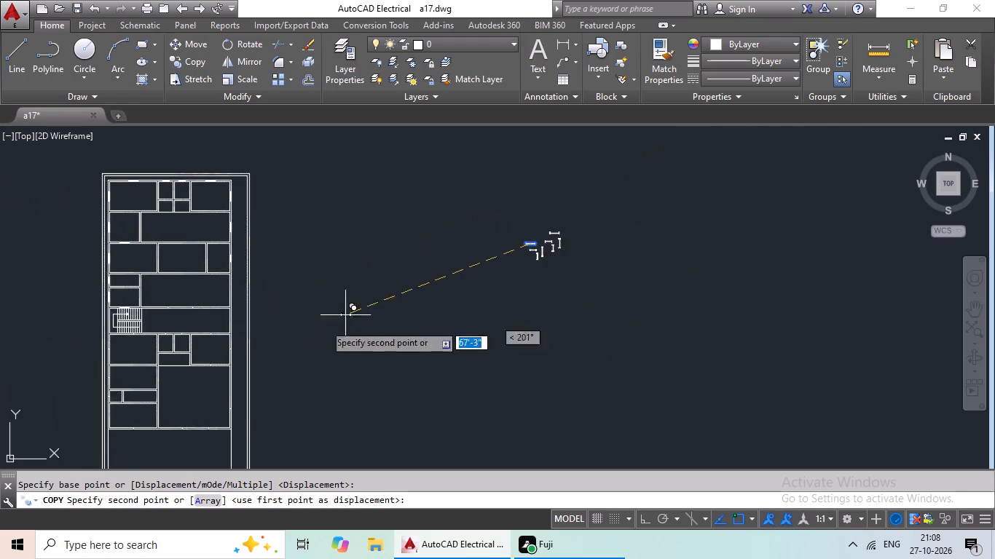
middle_drag(282, 335, 357, 321)
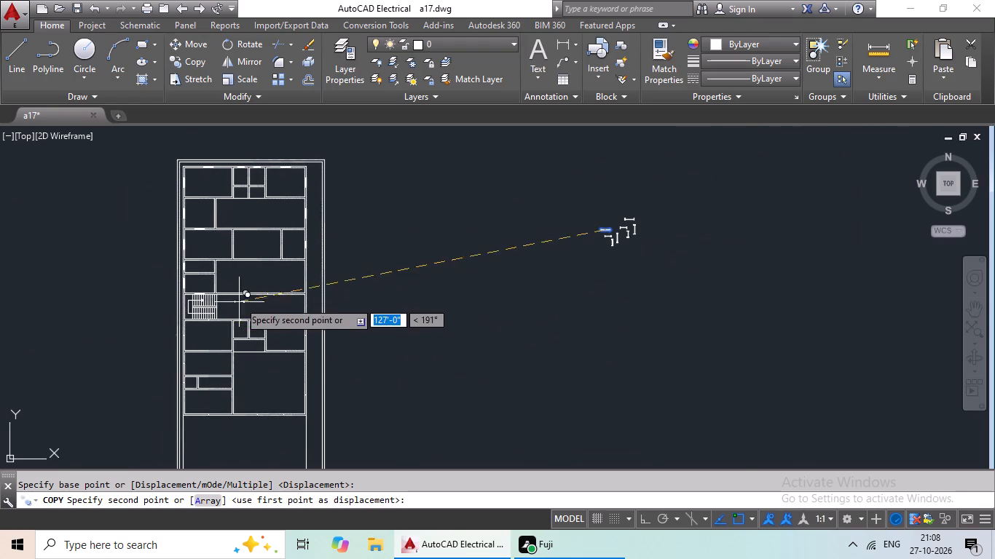
scroll(245, 298, up, 7)
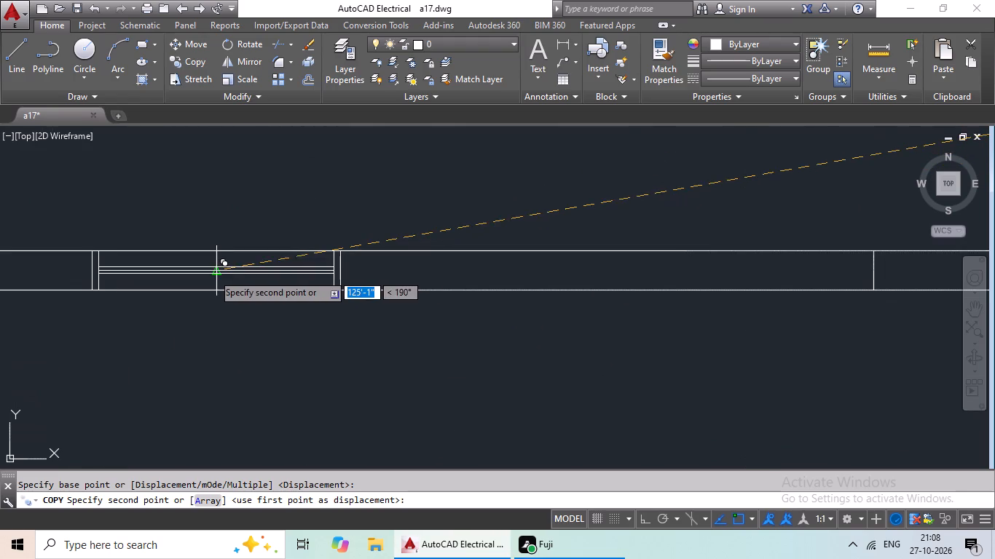
click(213, 274)
Copy the horizontal 3' wide, 6" deep detail by its centre onto the right midpoint mark in the fourth-row large room's lower wall.
scroll(422, 306, down, 4)
middle_drag(547, 362, 232, 378)
scroll(315, 362, down, 2)
middle_drag(548, 330, 436, 358)
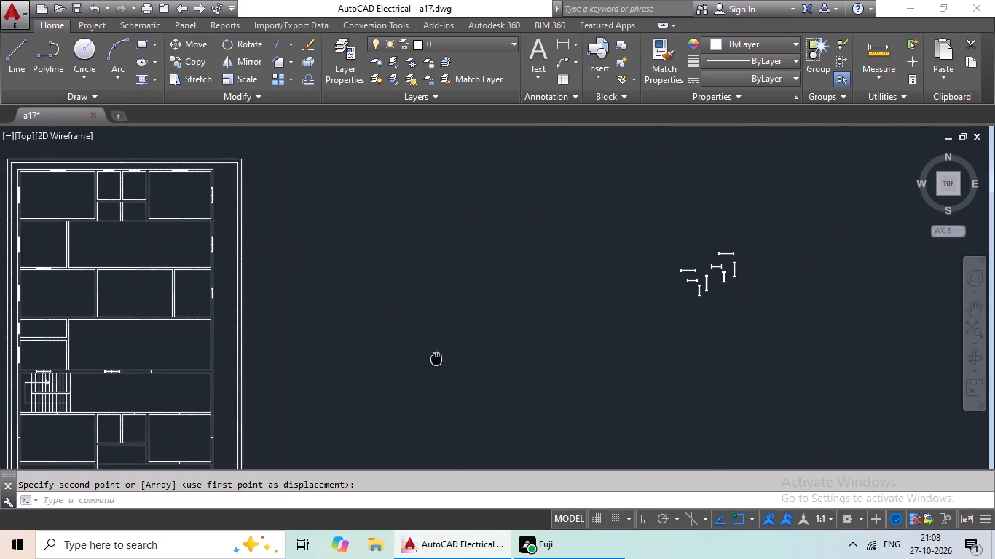
scroll(694, 267, up, 5)
drag(688, 264, 768, 293)
click(192, 64)
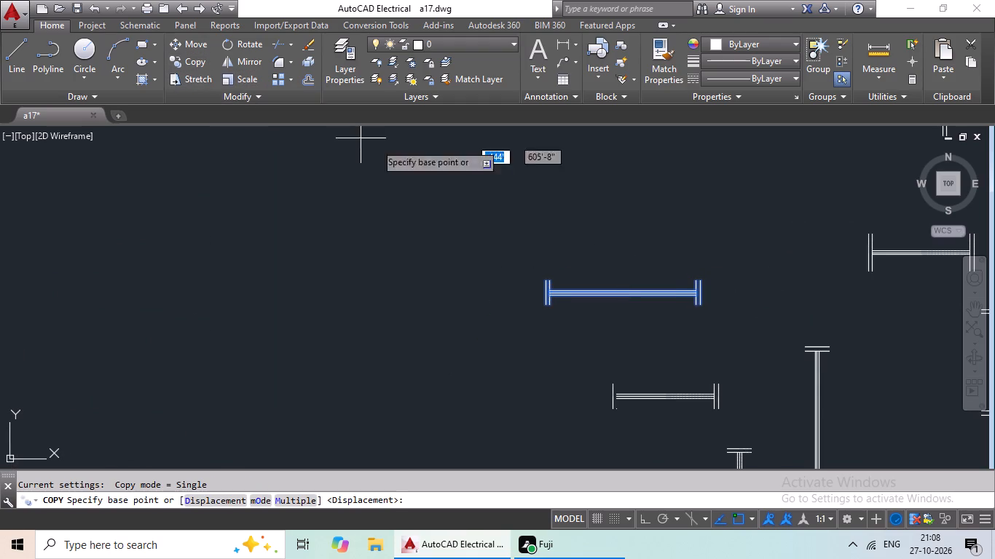
scroll(626, 290, up, 2)
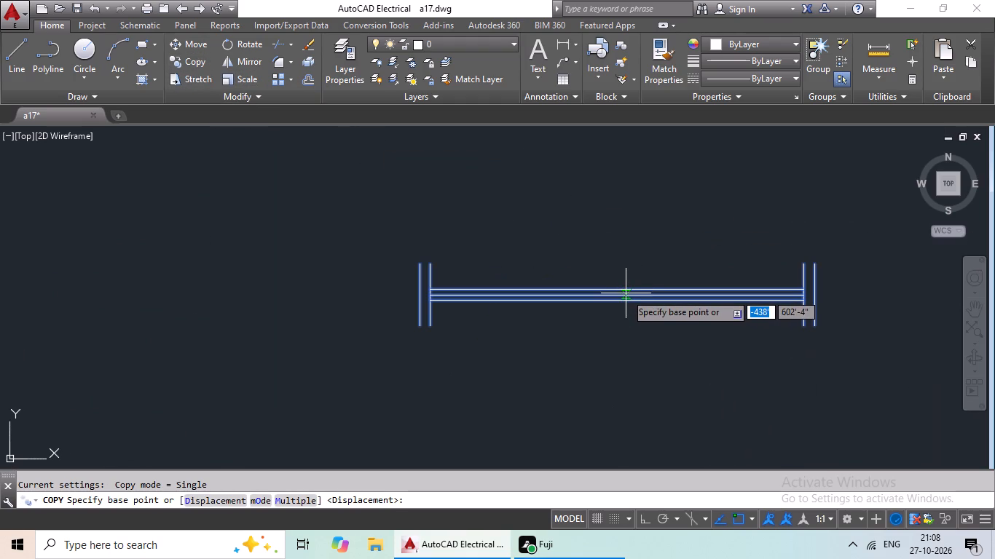
click(618, 296)
scroll(447, 325, down, 4)
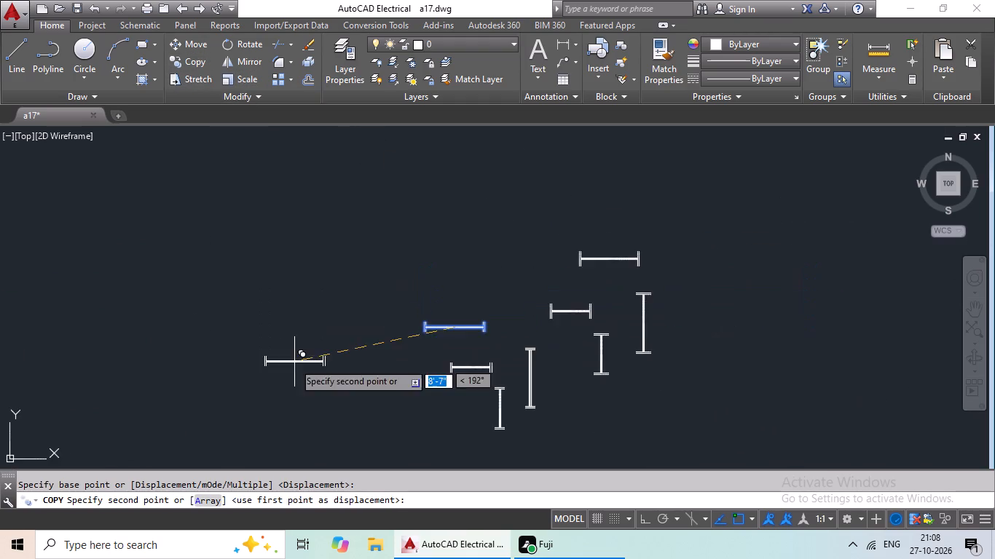
middle_drag(294, 362, 538, 223)
scroll(501, 264, down, 3)
middle_drag(486, 298, 597, 264)
middle_drag(327, 352, 543, 333)
middle_drag(433, 349, 509, 349)
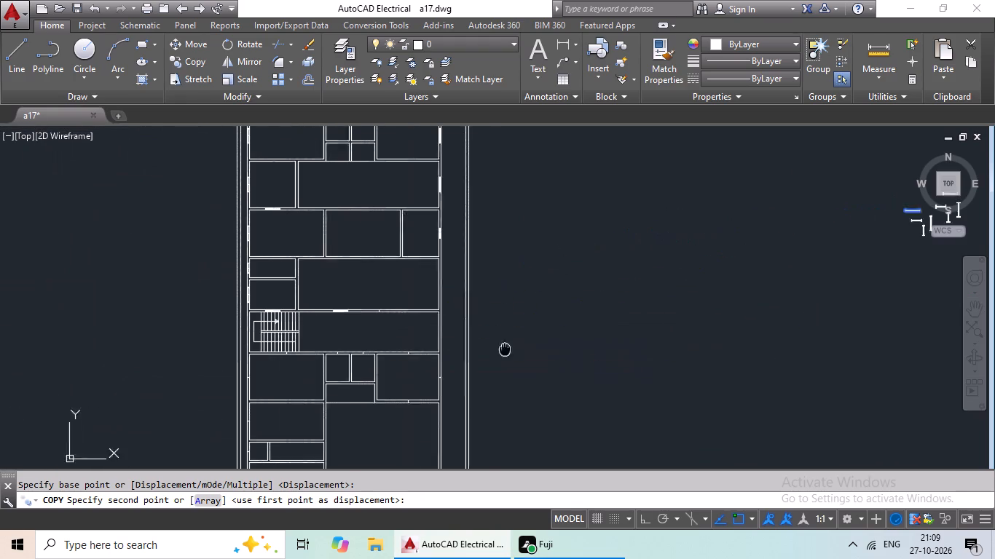
middle_drag(509, 349, 519, 349)
scroll(401, 316, up, 6)
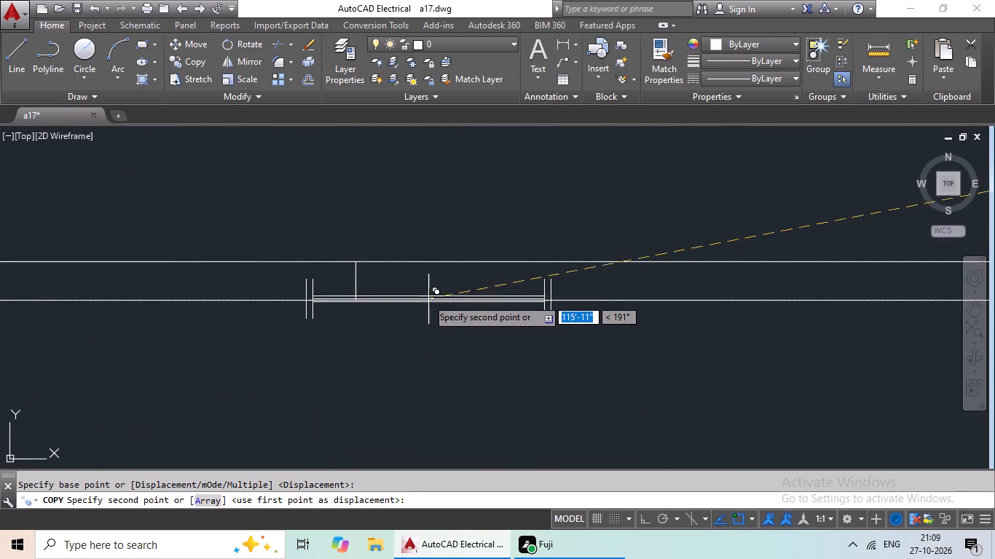
click(355, 282)
Copy the horizontal 3' wide, 6" deep detail by its centre onto the midpoint mark in the wall directly below the staircase.
scroll(454, 283, down, 4)
scroll(525, 330, down, 1)
middle_drag(534, 324, 548, 293)
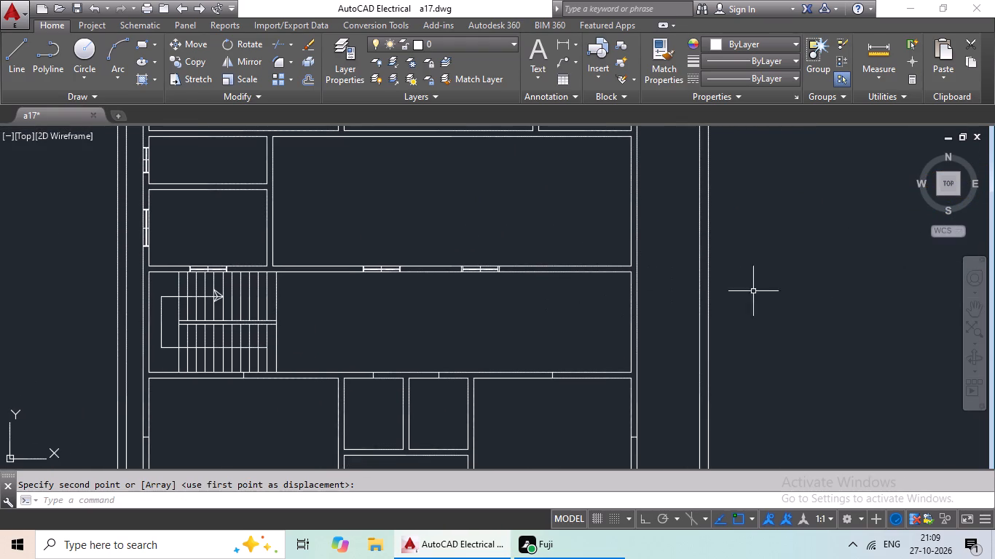
middle_drag(831, 280, 574, 322)
middle_drag(767, 297, 514, 312)
scroll(622, 271, down, 2)
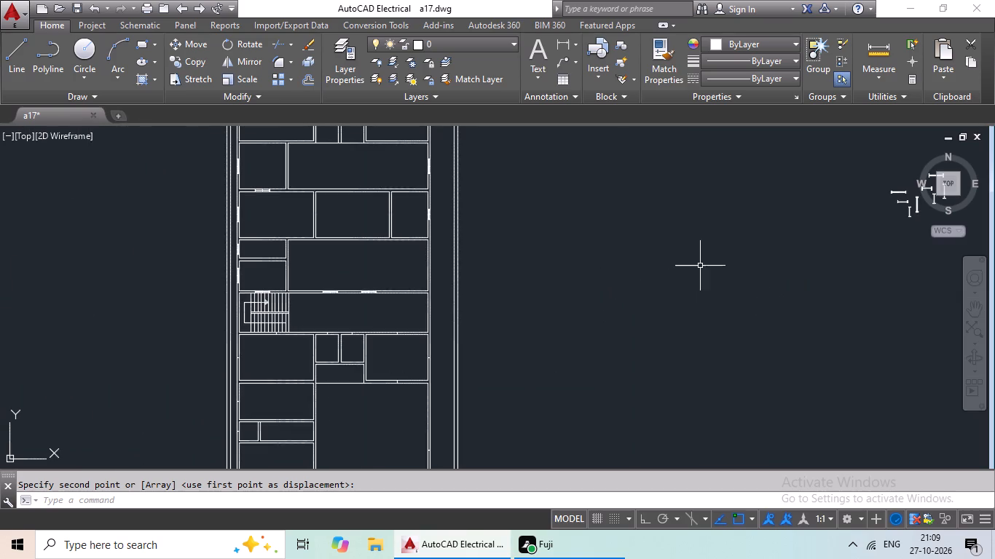
middle_drag(693, 266, 546, 285)
middle_drag(594, 260, 507, 301)
scroll(671, 243, up, 4)
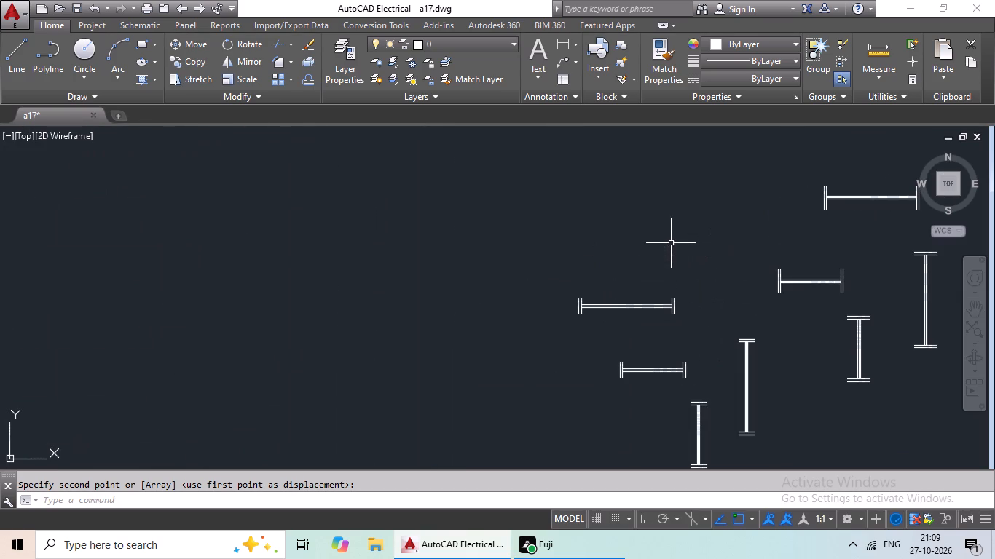
drag(655, 276, 701, 294)
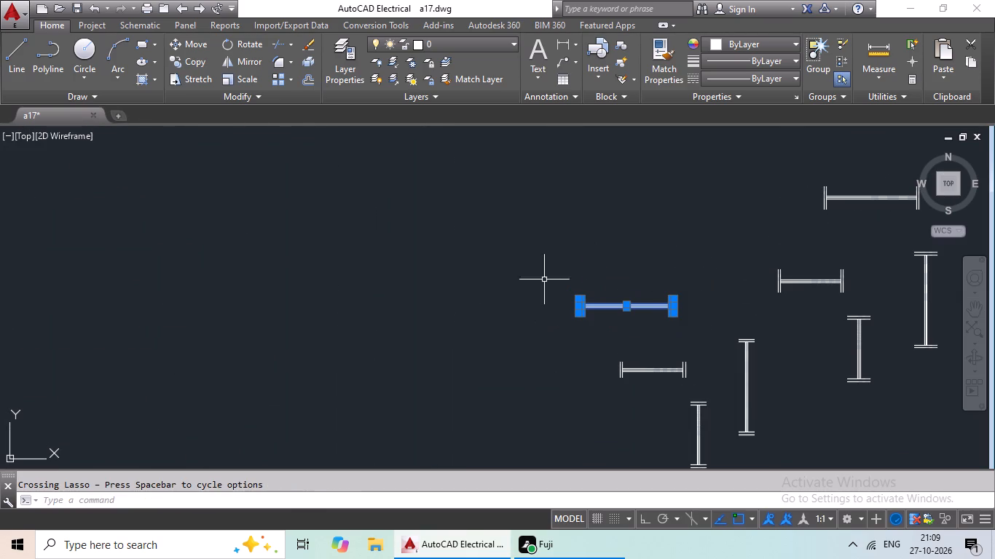
click(201, 66)
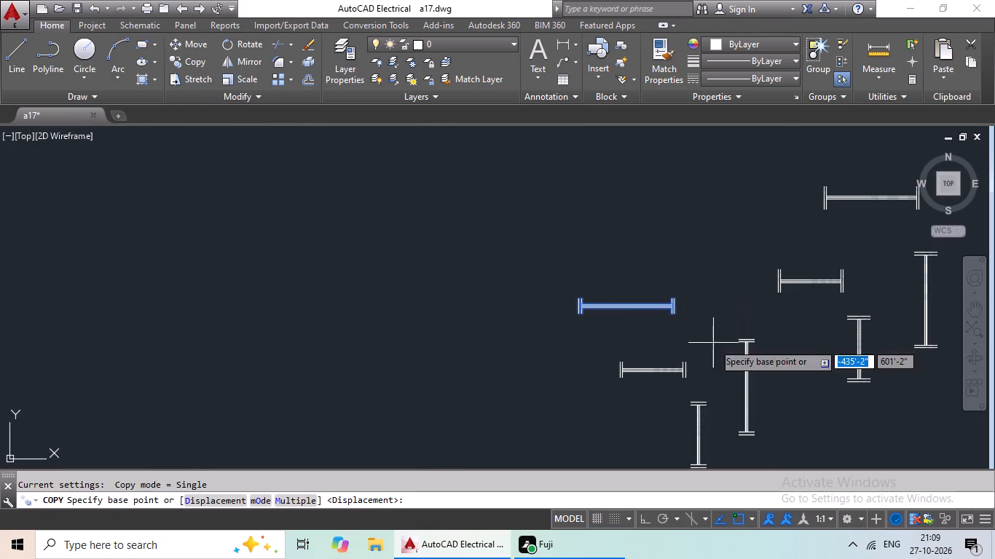
scroll(632, 307, up, 3)
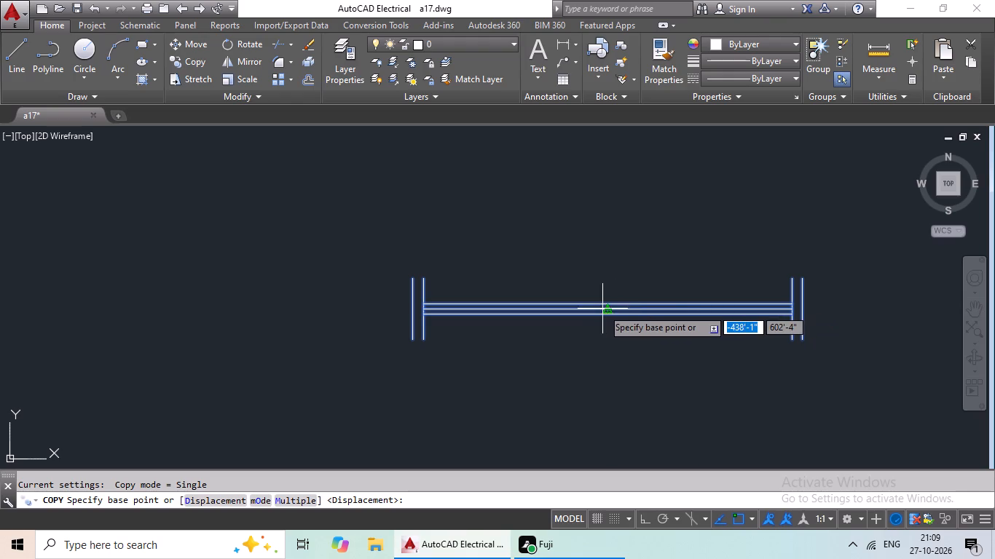
drag(610, 307, 600, 311)
scroll(326, 314, down, 4)
middle_drag(248, 335, 521, 227)
scroll(428, 288, down, 2)
middle_drag(372, 315, 650, 231)
middle_drag(283, 361, 551, 255)
middle_drag(241, 306, 419, 256)
middle_drag(164, 368, 450, 267)
middle_drag(286, 352, 409, 315)
middle_drag(282, 341, 410, 325)
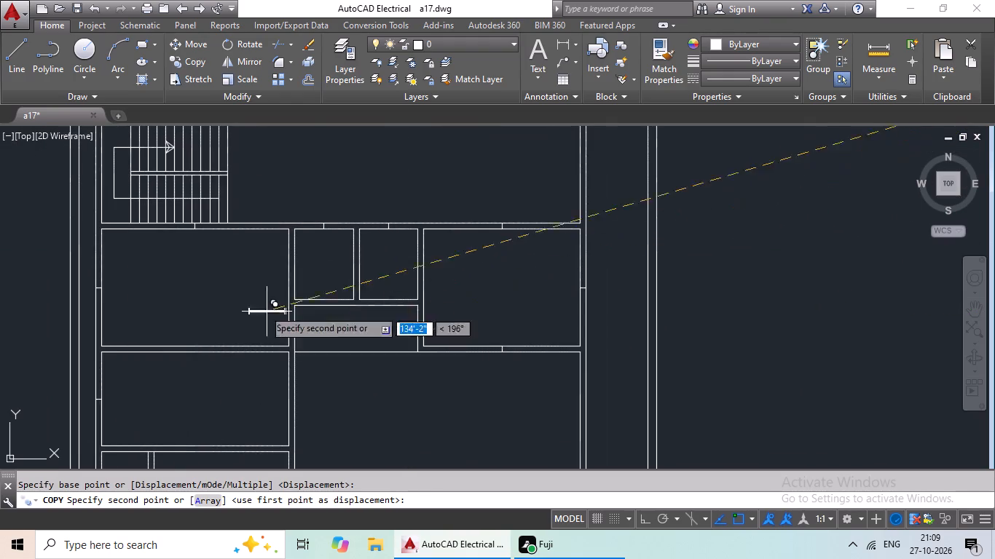
middle_drag(240, 286, 361, 359)
scroll(309, 306, up, 3)
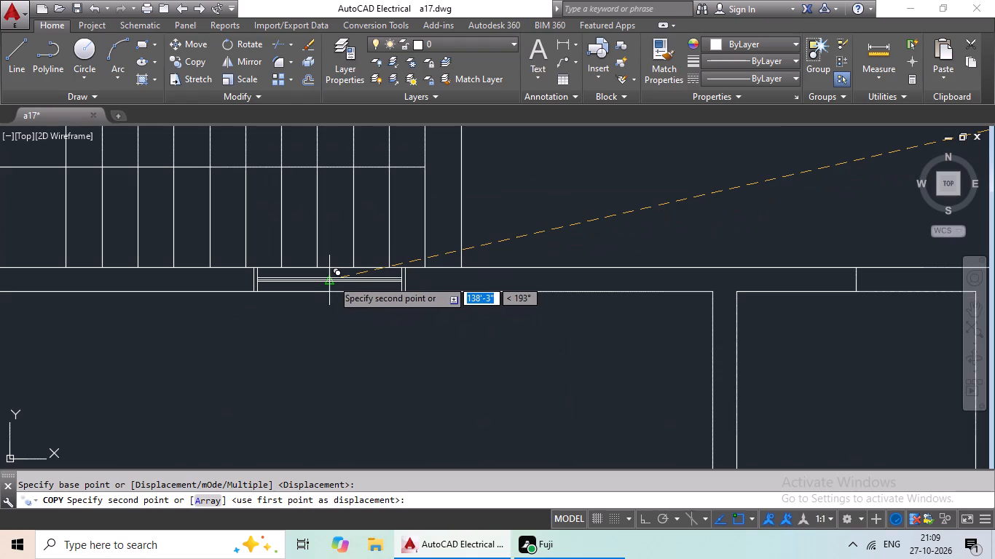
click(331, 279)
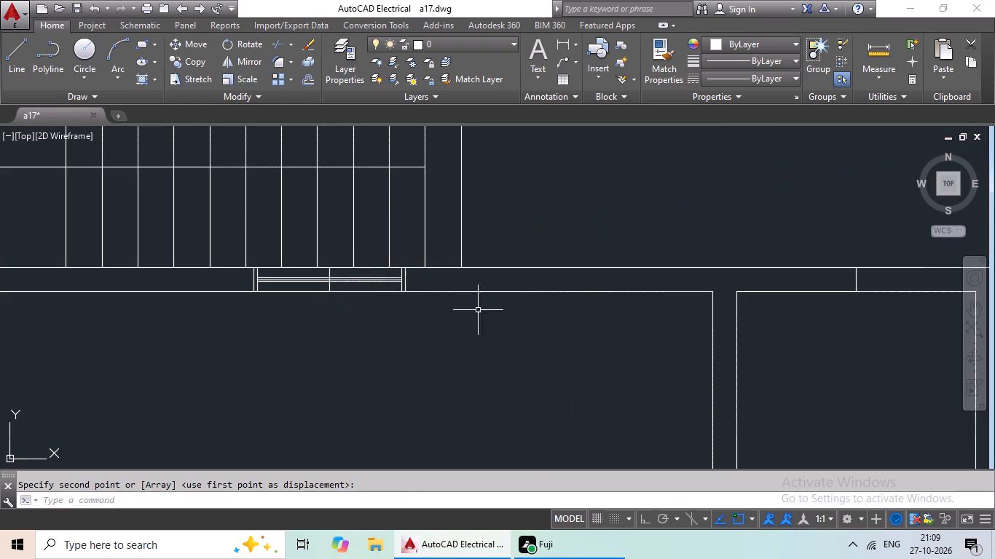
Copy the horizontal 2' wide, 6" deep detail by its centre onto the midpoint mark above the left small middle room in the row below the staircase.
scroll(478, 310, down, 3)
middle_drag(481, 338, 299, 329)
middle_drag(374, 364, 314, 368)
middle_drag(492, 357, 319, 357)
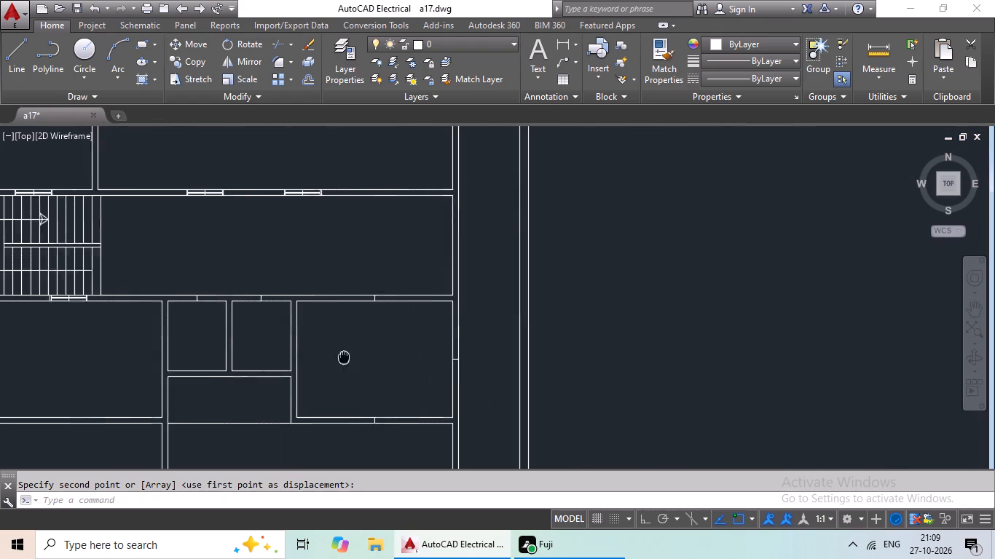
middle_drag(319, 357, 299, 357)
scroll(572, 346, down, 2)
middle_drag(628, 336, 363, 348)
middle_drag(653, 340, 503, 408)
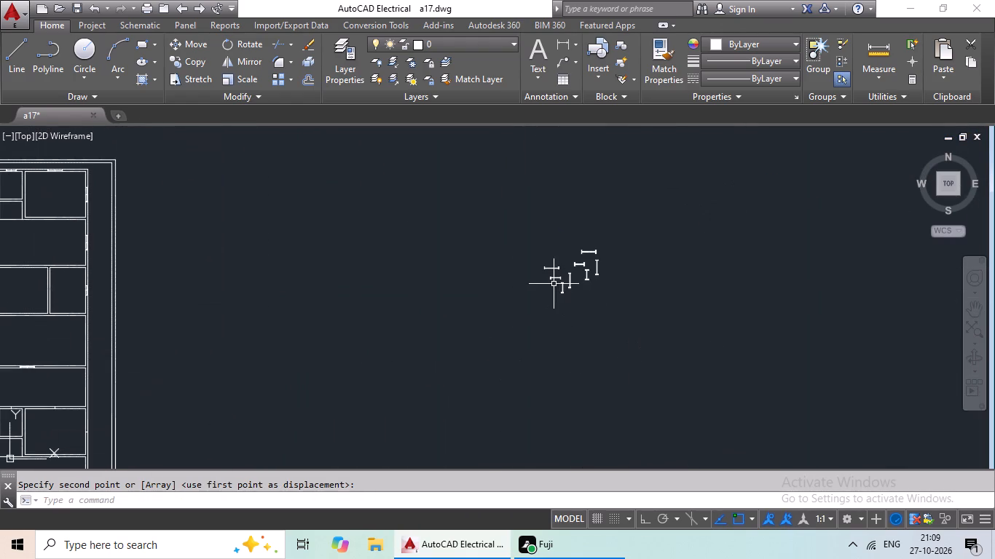
scroll(551, 282, up, 4)
scroll(591, 227, up, 2)
drag(590, 226, 476, 250)
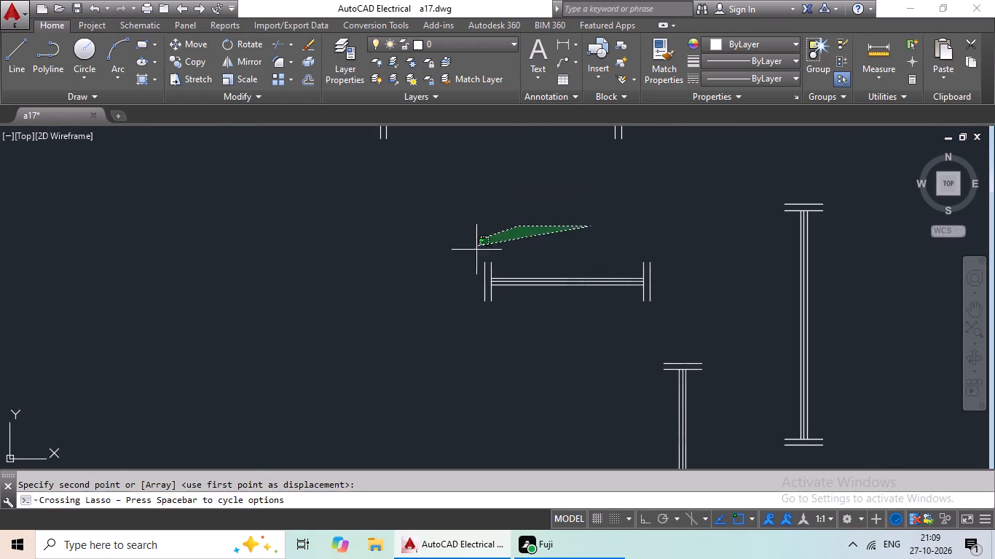
drag(476, 250, 714, 302)
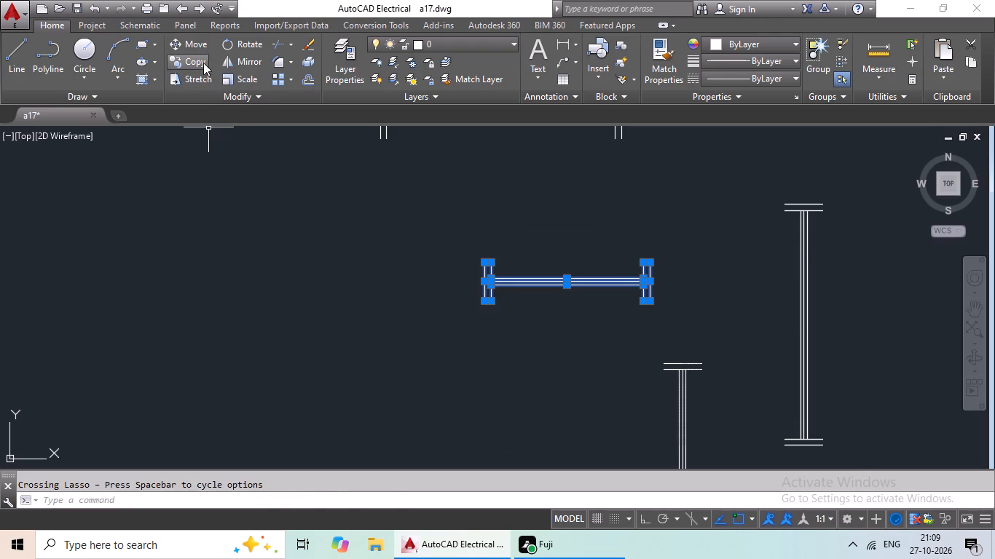
click(203, 63)
scroll(571, 281, up, 2)
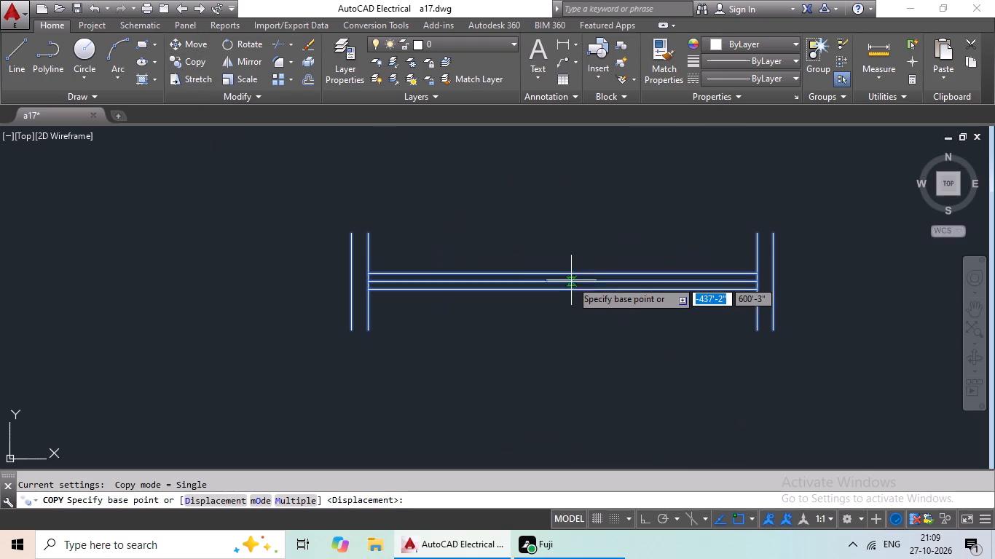
click(559, 279)
scroll(396, 338, down, 4)
middle_drag(299, 376, 562, 298)
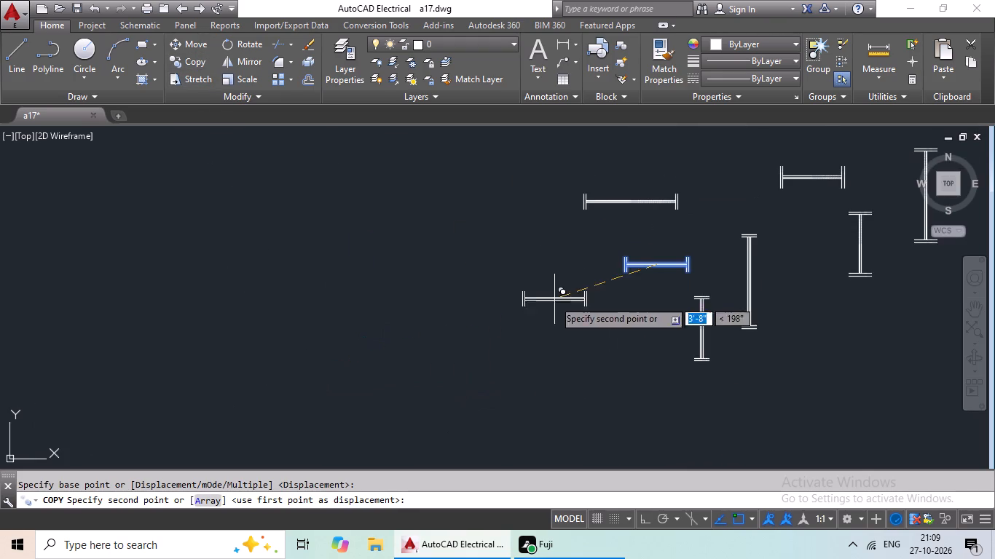
scroll(371, 377, down, 4)
middle_drag(294, 395, 728, 294)
middle_drag(594, 390, 668, 365)
middle_drag(597, 327, 723, 394)
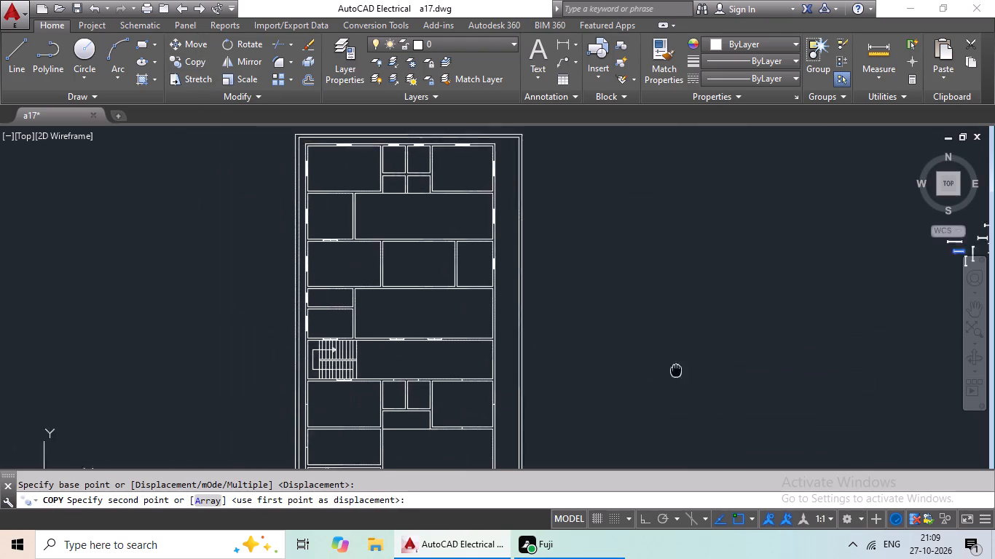
middle_drag(723, 394, 763, 411)
scroll(597, 326, up, 3)
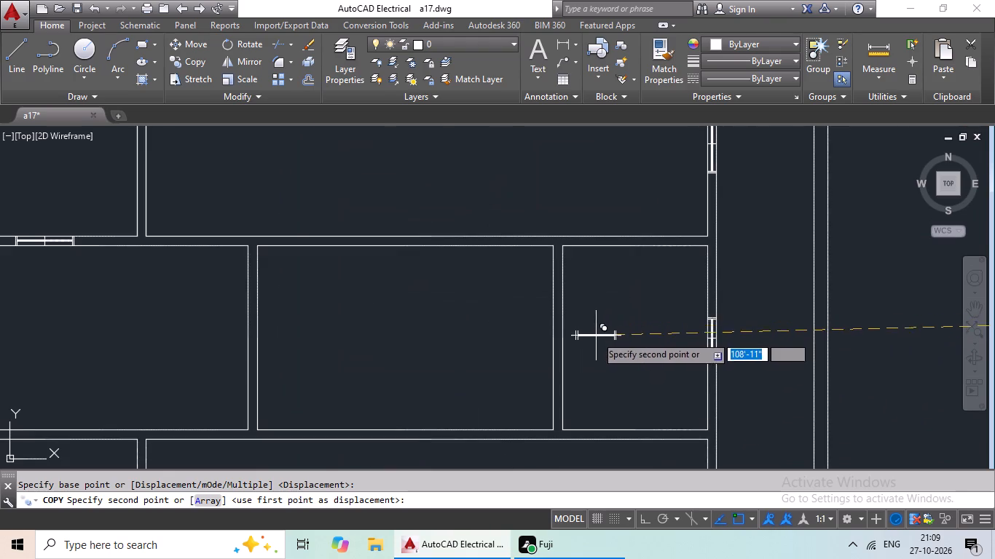
scroll(596, 341, down, 1)
middle_drag(565, 362, 544, 431)
scroll(557, 374, down, 1)
middle_drag(535, 416, 573, 334)
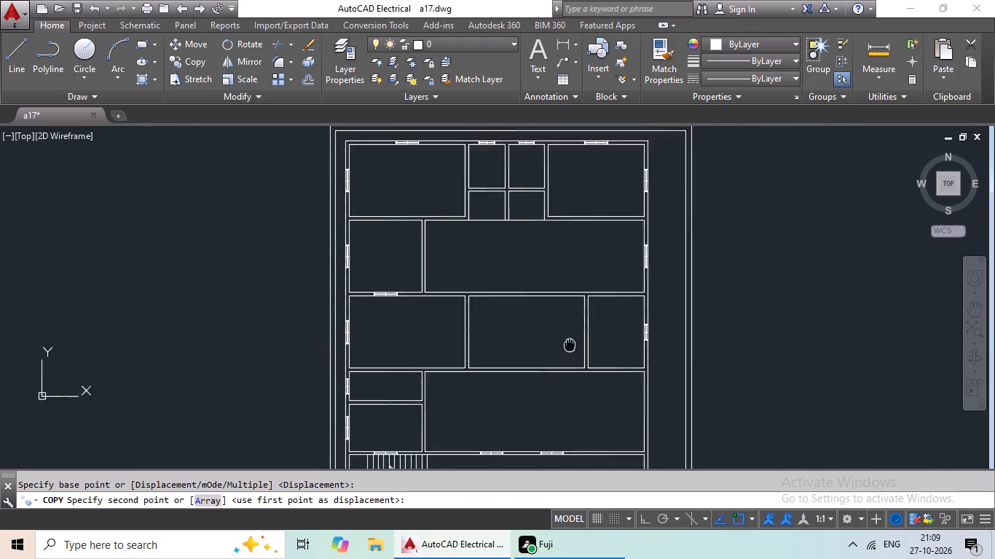
middle_drag(545, 418, 565, 382)
middle_drag(589, 419, 603, 351)
middle_drag(594, 357, 624, 291)
scroll(670, 329, up, 5)
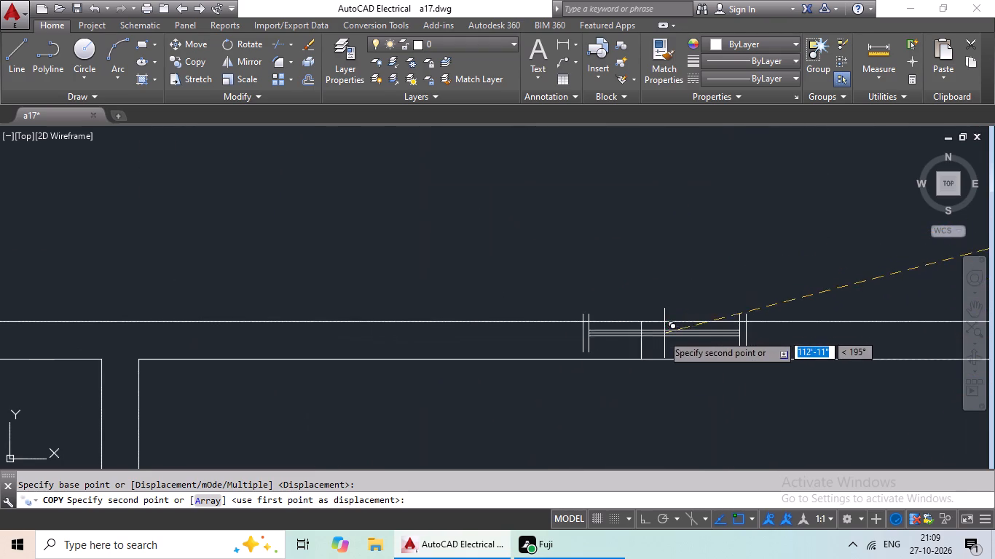
scroll(495, 370, down, 3)
middle_drag(437, 365, 647, 350)
scroll(463, 345, up, 2)
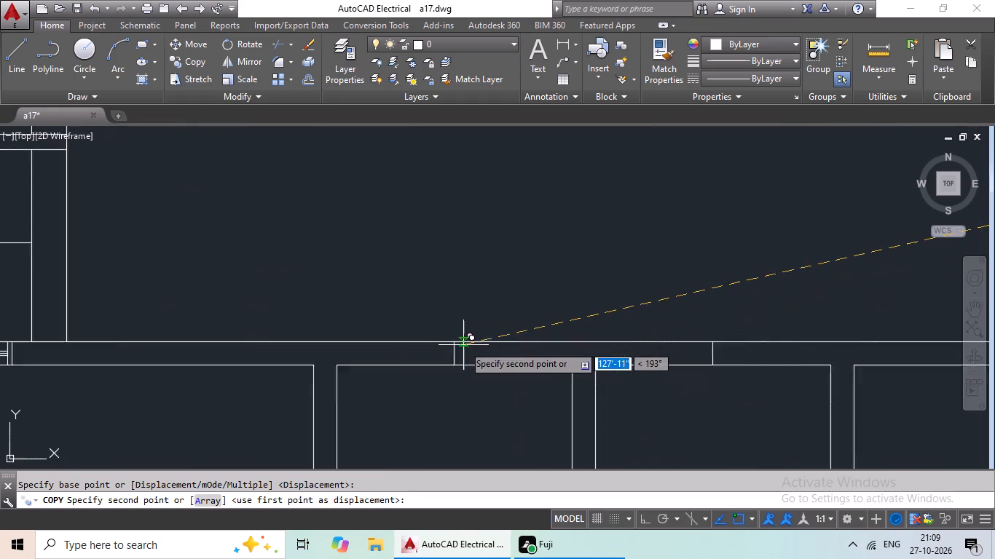
scroll(463, 345, up, 3)
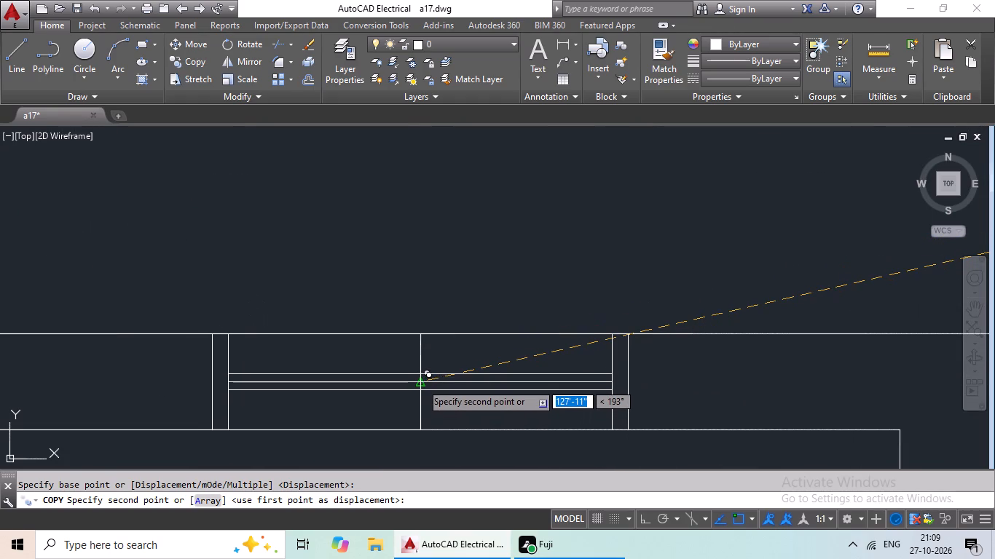
click(421, 383)
scroll(521, 376, down, 4)
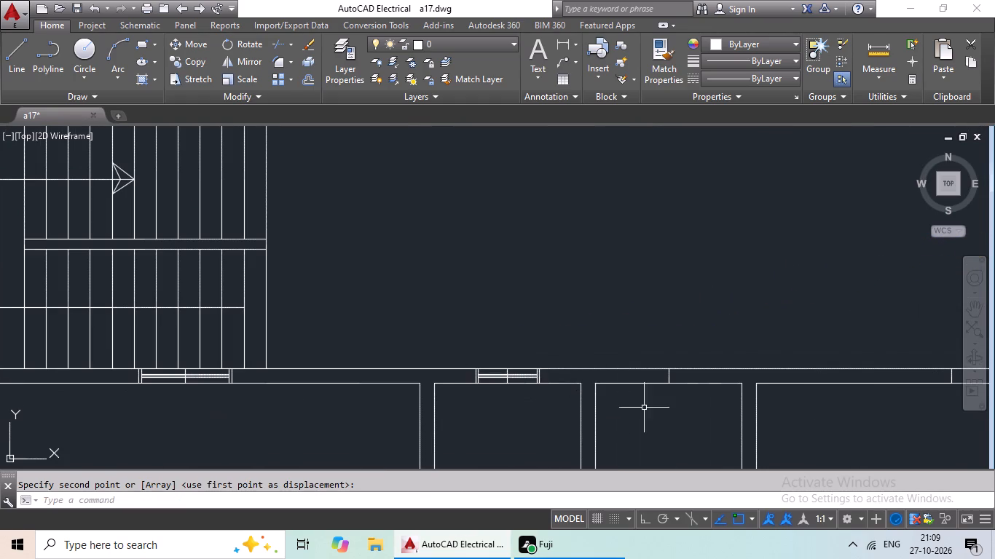
Copy the horizontal 2' wide, 6" deep detail by its centre onto the midpoint mark above the right small middle room in the row below the staircase.
middle_drag(644, 408, 452, 401)
scroll(575, 401, down, 1)
middle_drag(654, 429, 481, 415)
scroll(603, 411, down, 2)
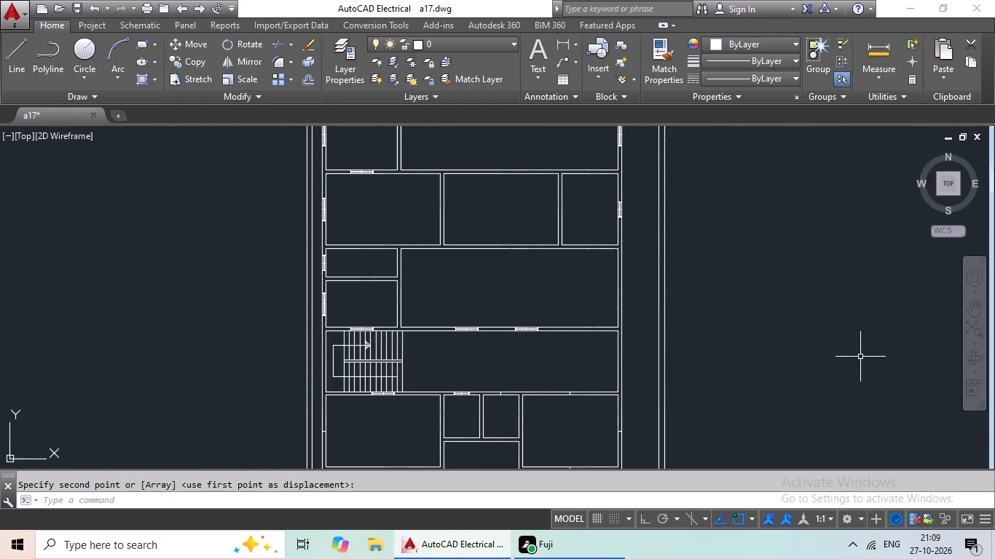
middle_drag(860, 356, 528, 322)
scroll(598, 306, down, 2)
middle_drag(725, 304, 663, 349)
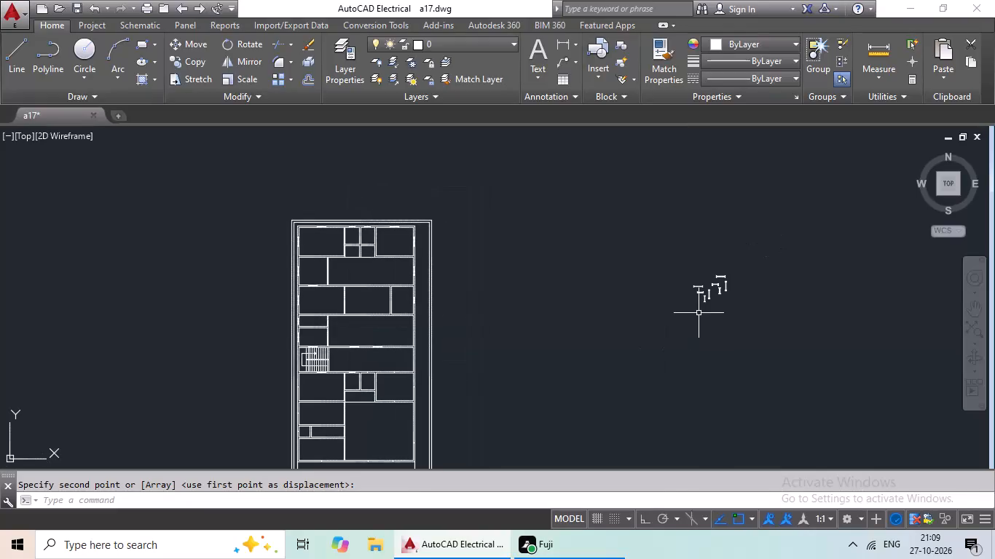
scroll(688, 301, up, 4)
scroll(790, 253, up, 2)
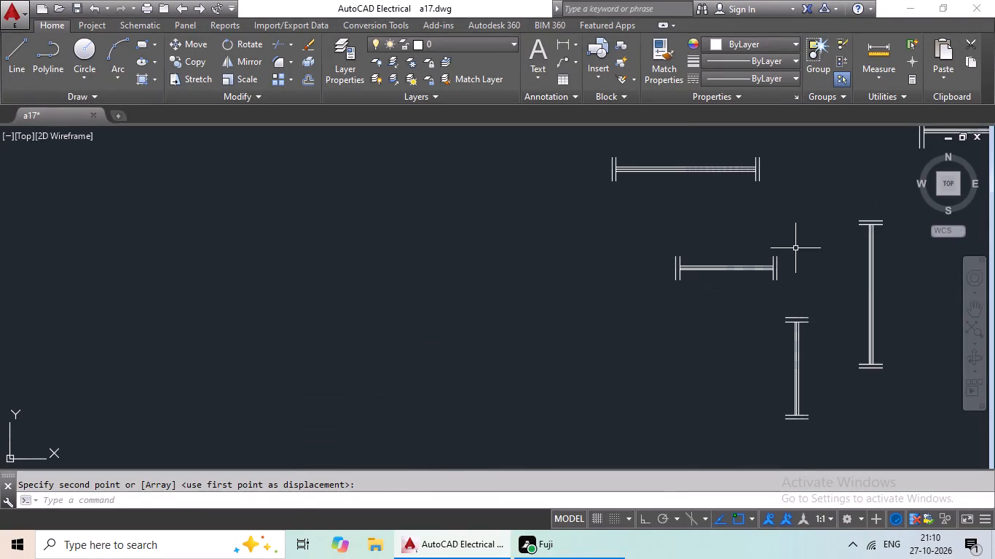
drag(795, 247, 798, 272)
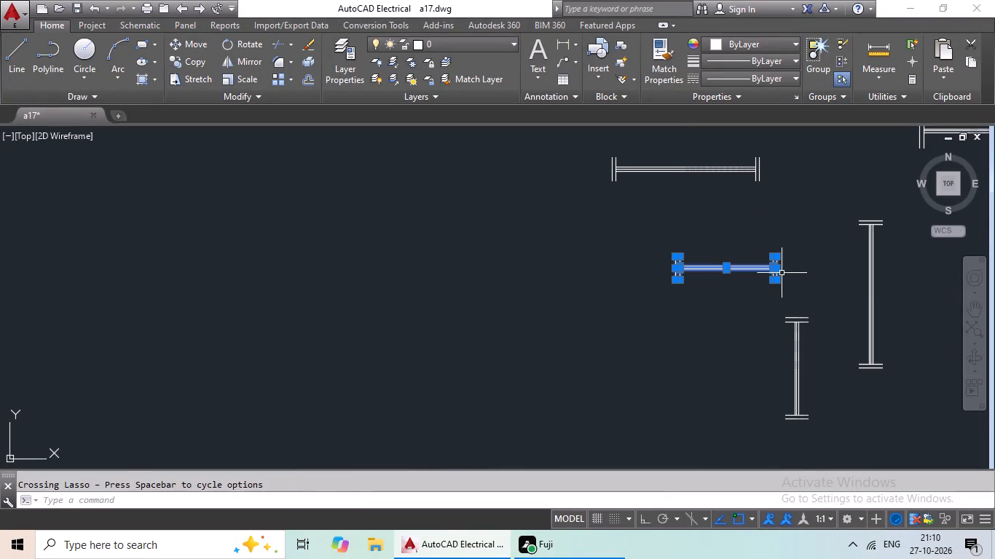
click(198, 65)
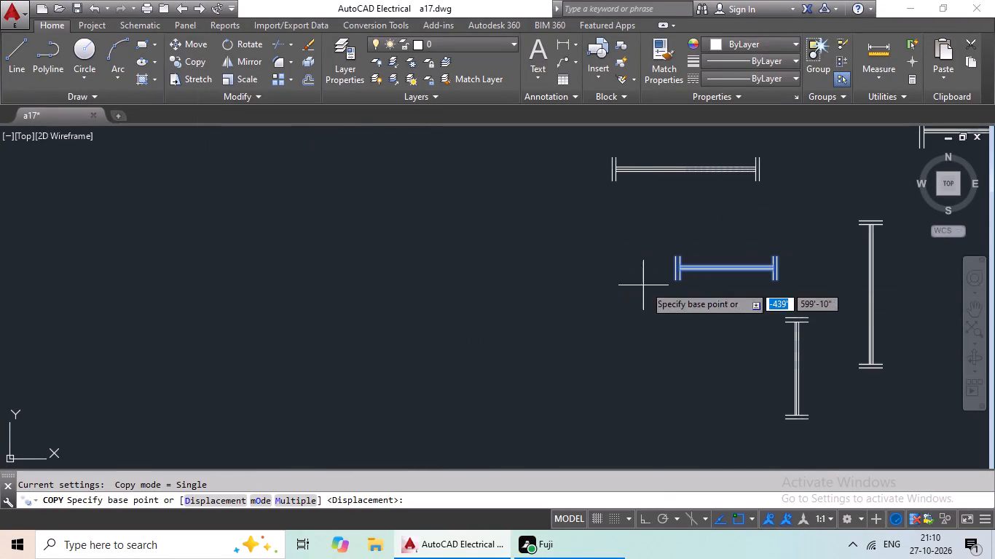
scroll(751, 274, up, 4)
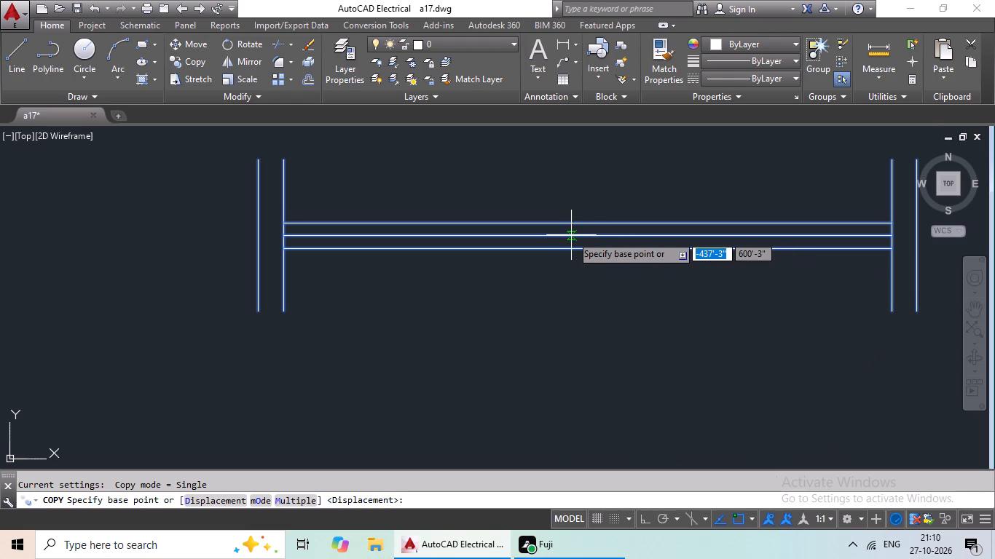
click(587, 232)
scroll(438, 301, down, 4)
middle_drag(292, 403, 500, 314)
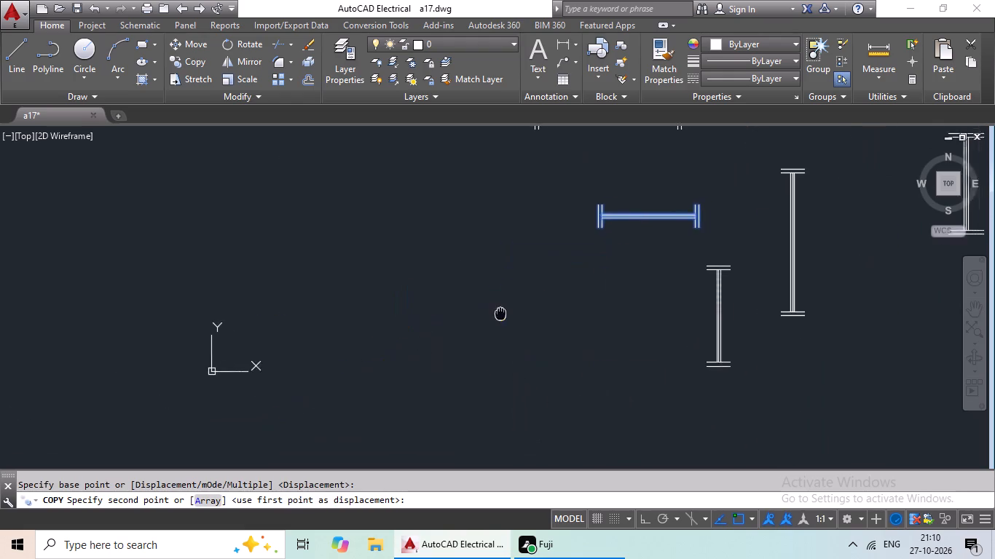
scroll(355, 413, down, 1)
middle_drag(347, 414, 522, 314)
middle_drag(184, 403, 515, 311)
scroll(389, 413, down, 1)
middle_drag(343, 408, 537, 320)
middle_drag(179, 431, 180, 430)
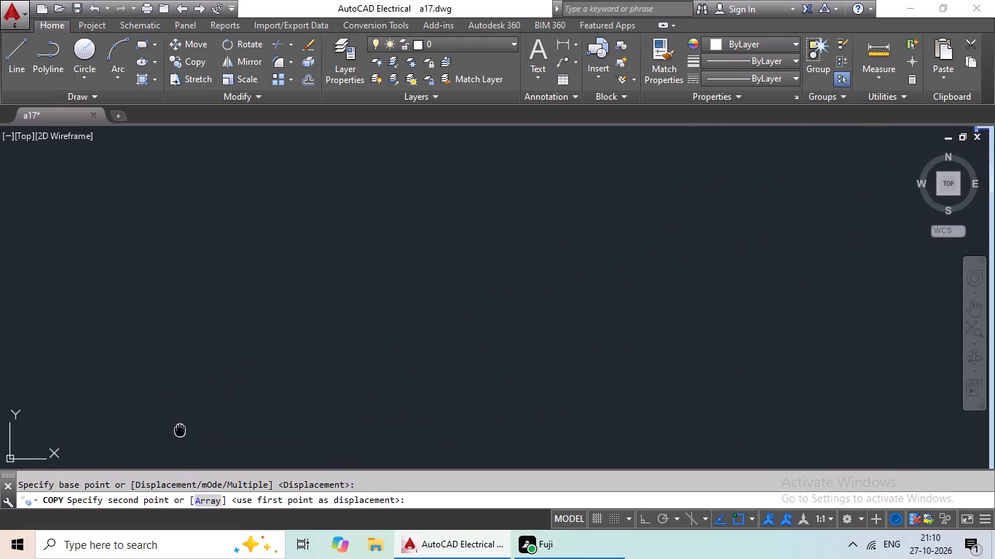
middle_drag(180, 430, 492, 360)
middle_drag(383, 417, 526, 369)
middle_drag(365, 367, 529, 354)
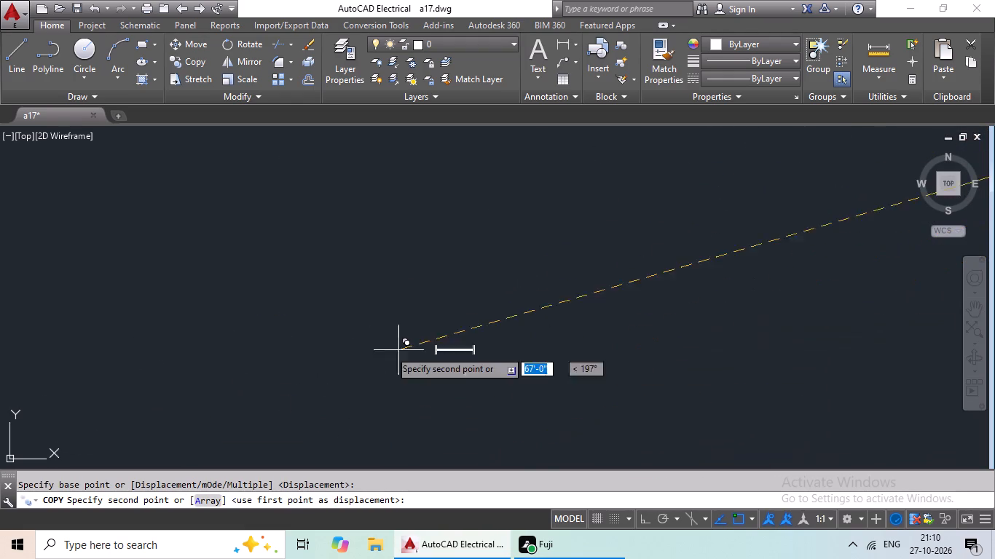
middle_drag(370, 346, 704, 268)
scroll(664, 298, down, 3)
middle_drag(548, 312, 665, 289)
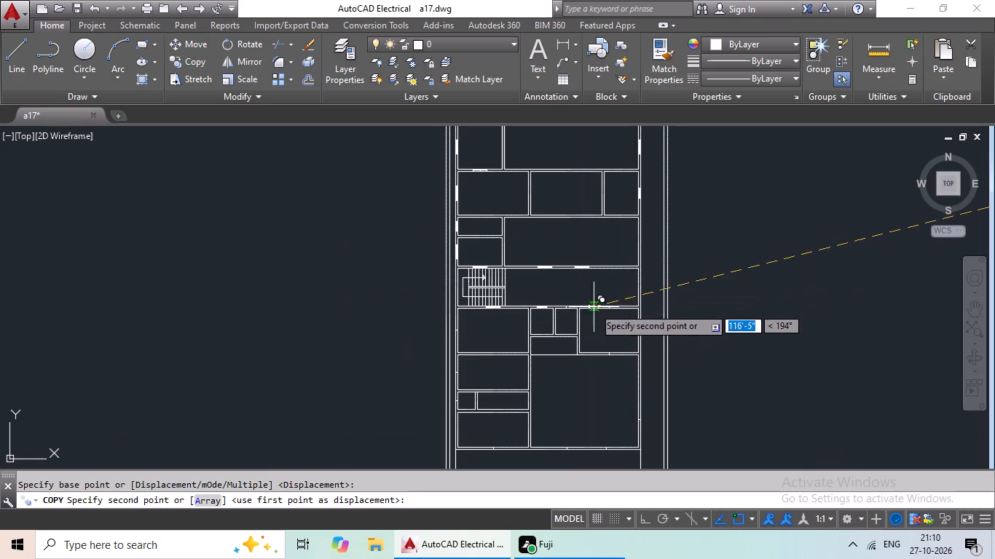
scroll(567, 312, up, 7)
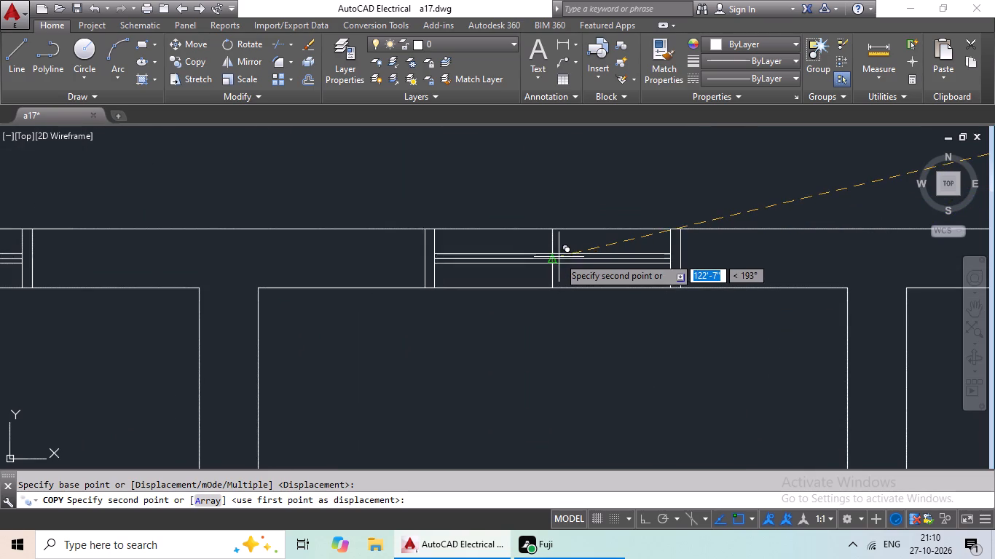
click(552, 256)
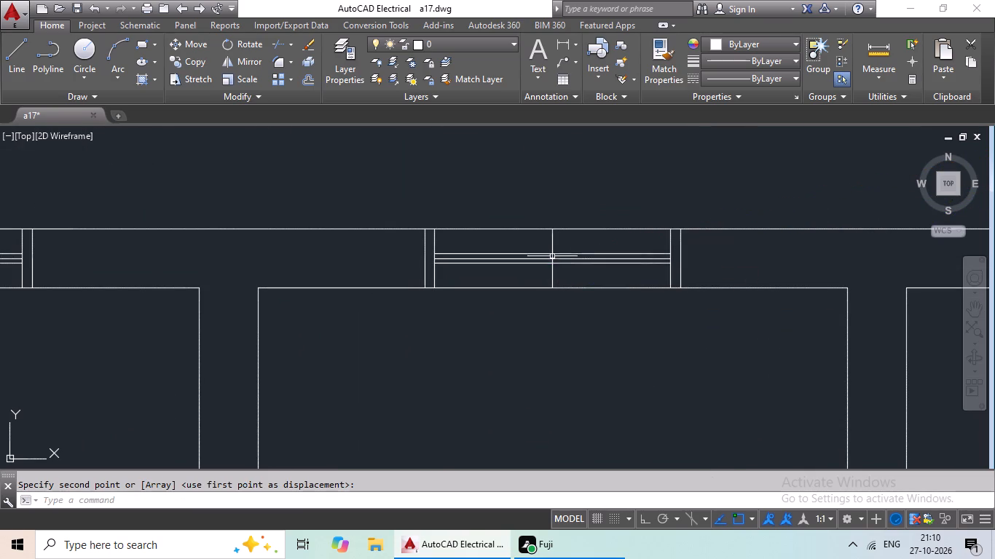
Copy the horizontal 3' wide, 6" deep detail by its centre onto the midpoint mark above the right room in the row below the staircase.
scroll(749, 253, down, 4)
middle_drag(765, 271, 439, 318)
scroll(685, 323, down, 2)
middle_drag(799, 301, 501, 277)
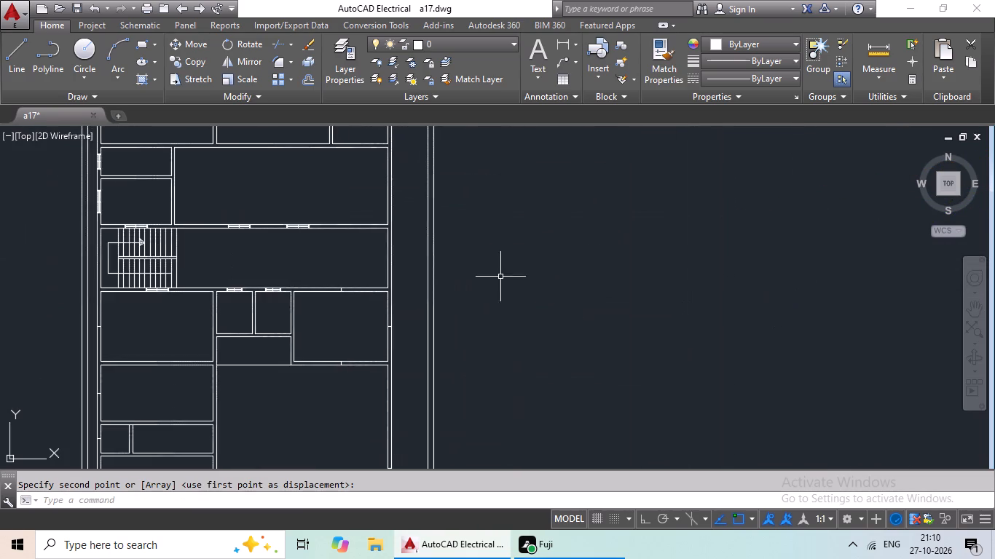
scroll(656, 267, down, 2)
middle_drag(755, 266, 554, 353)
scroll(658, 276, up, 4)
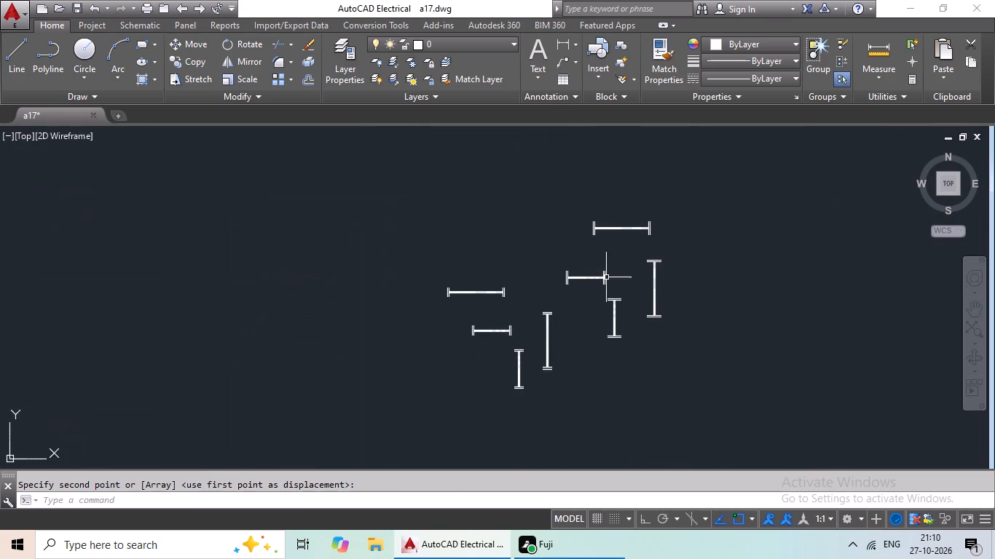
scroll(605, 277, up, 1)
scroll(445, 291, up, 1)
drag(425, 263, 270, 333)
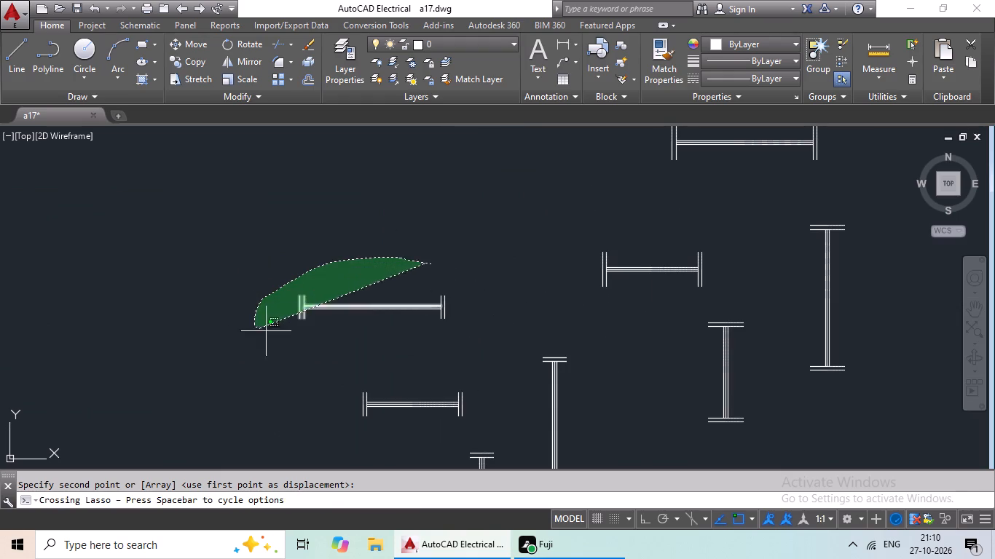
drag(270, 333, 506, 307)
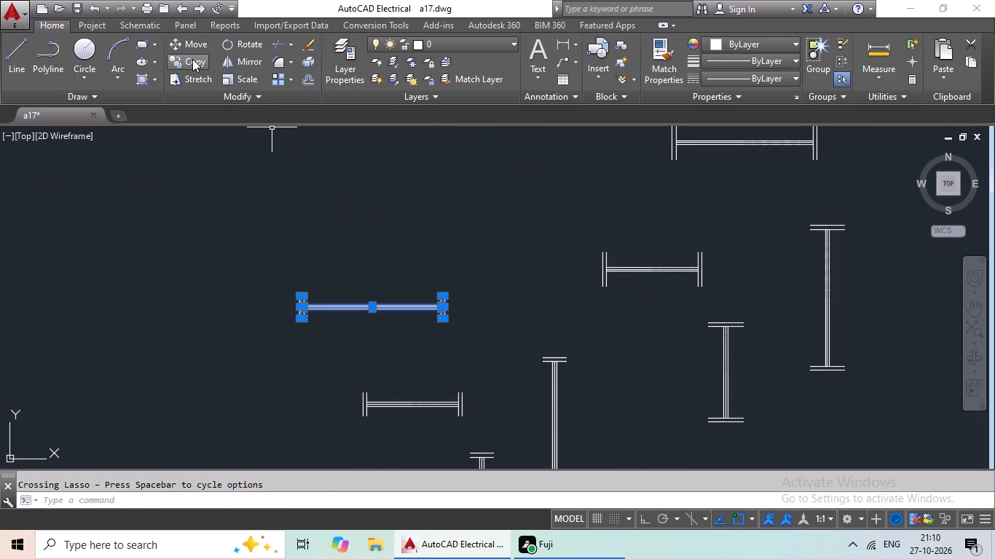
click(192, 59)
scroll(369, 304, up, 2)
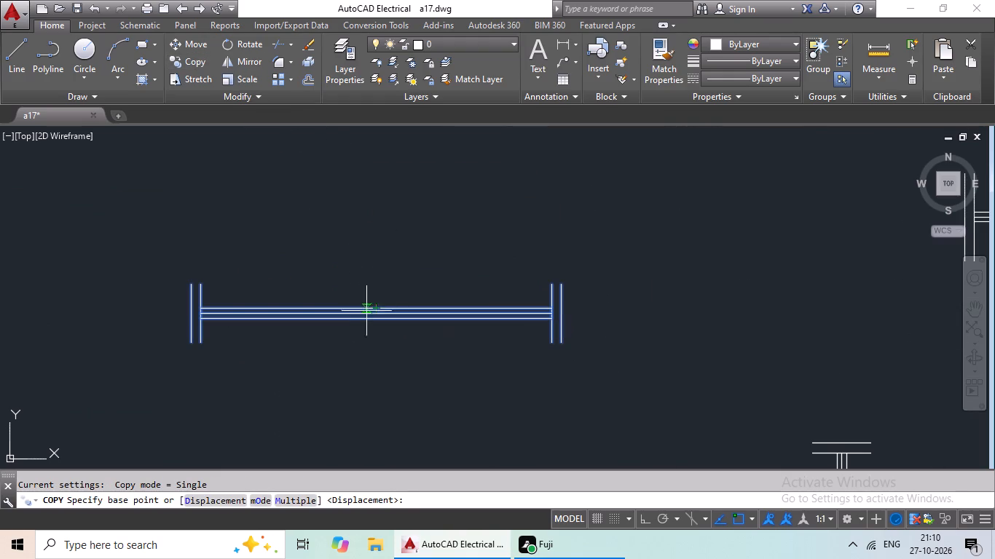
drag(372, 314, 365, 314)
scroll(310, 328, down, 4)
middle_drag(303, 355, 524, 269)
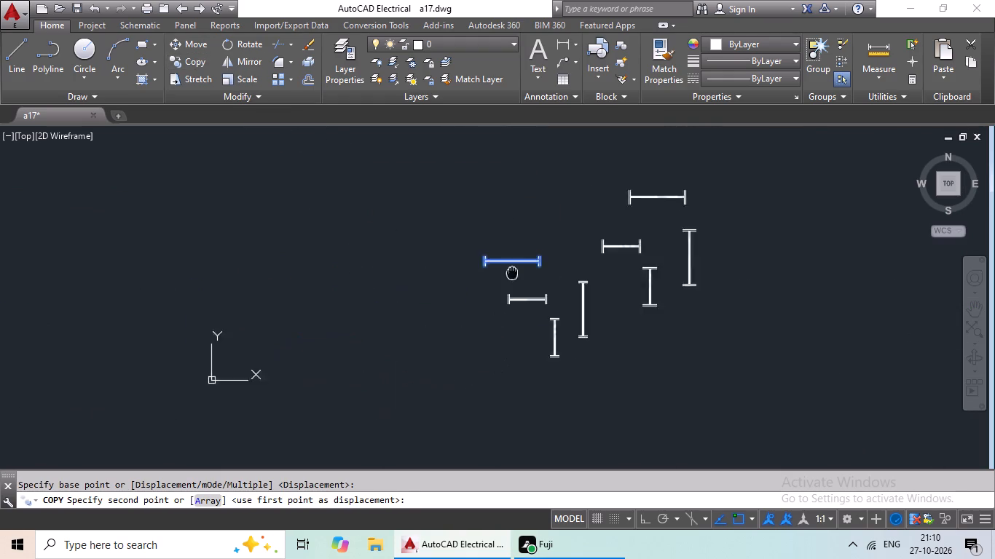
scroll(127, 394, down, 1)
middle_drag(131, 392, 454, 266)
middle_drag(176, 339, 487, 280)
scroll(476, 296, down, 2)
middle_drag(384, 343, 519, 294)
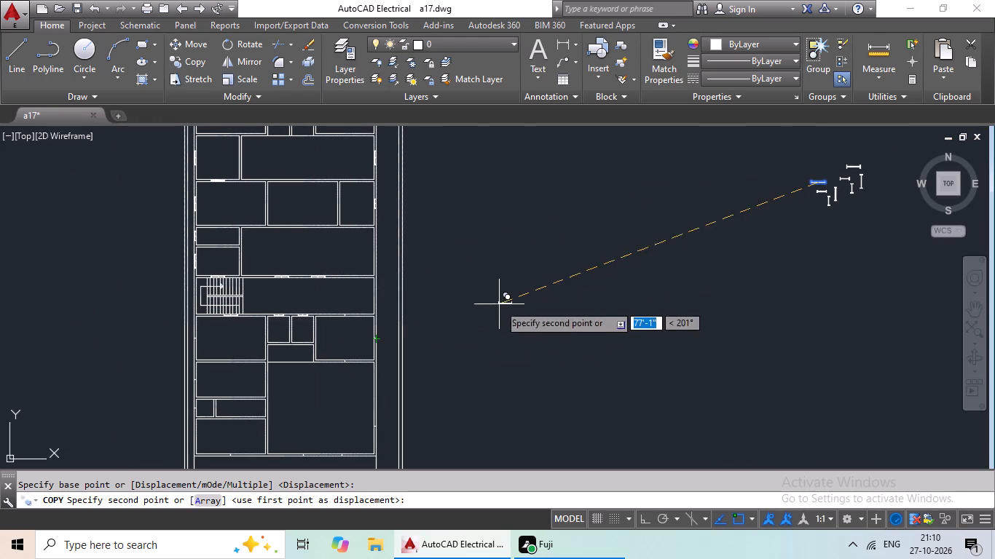
scroll(341, 314, up, 4)
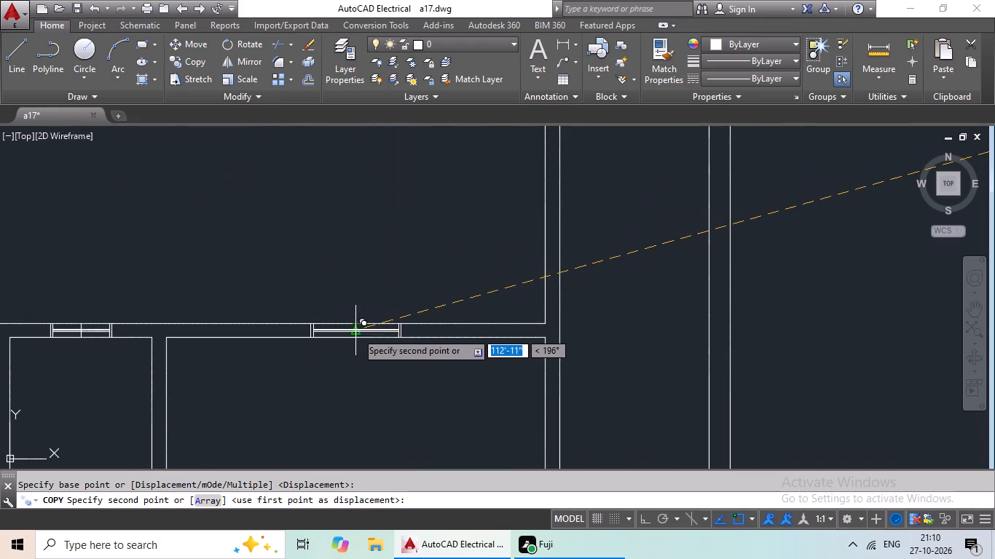
click(358, 333)
Copy the vertical 3' wide, 6" deep detail by its centre onto the midpoint mark in the right room's outer wall, in the row below the staircase.
scroll(537, 327, down, 4)
middle_drag(543, 342, 563, 280)
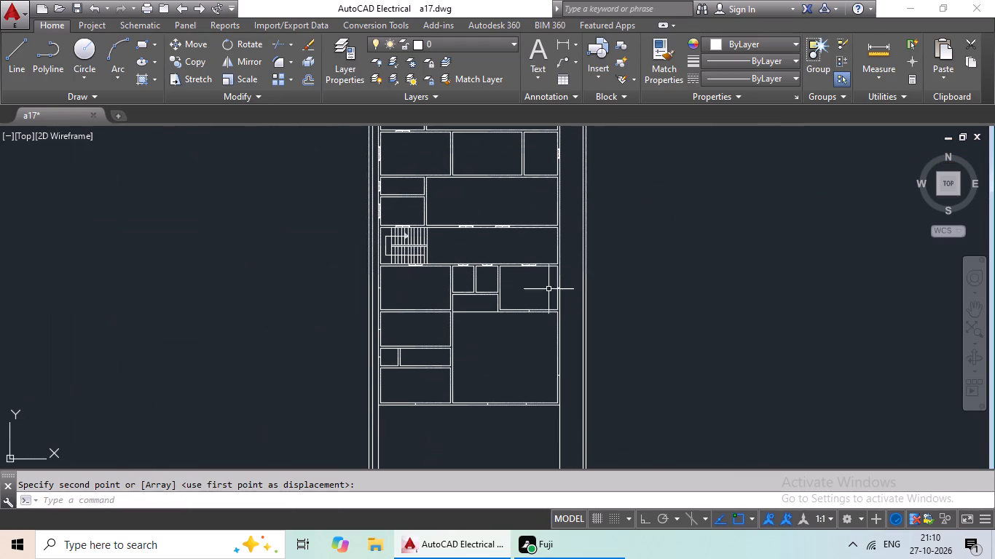
scroll(443, 322, up, 2)
middle_drag(640, 325, 385, 333)
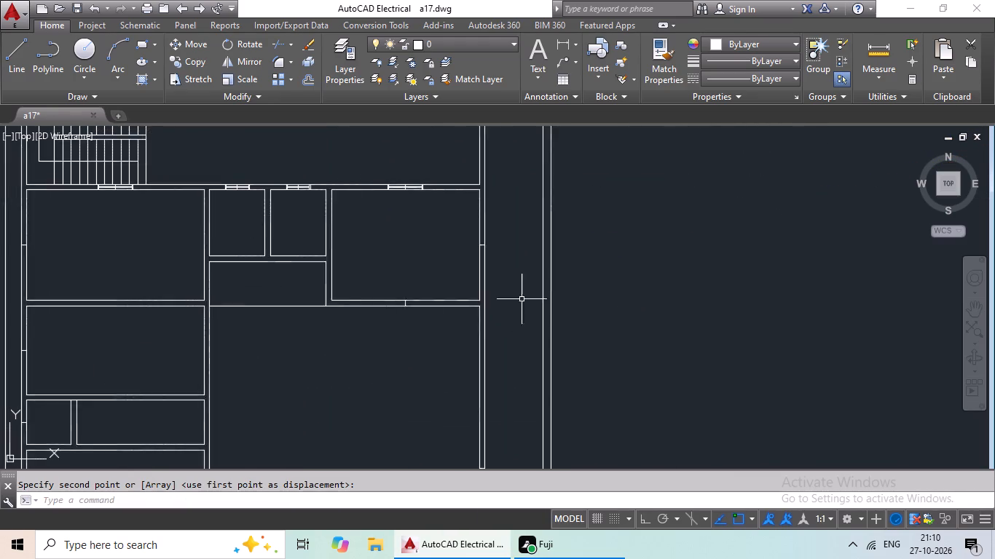
scroll(553, 285, down, 3)
middle_drag(736, 239, 455, 318)
scroll(546, 255, up, 4)
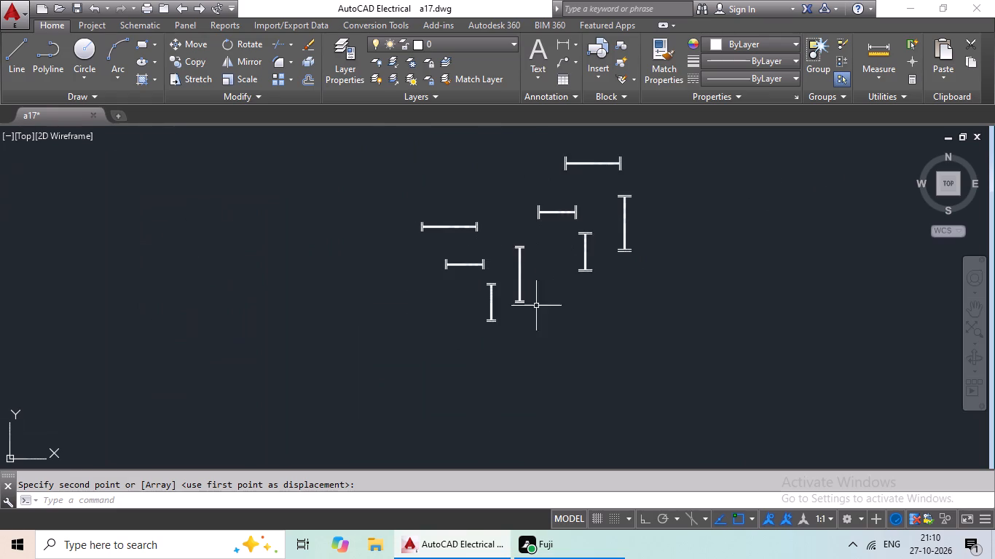
scroll(535, 306, up, 3)
middle_drag(535, 305, 536, 372)
middle_drag(533, 260, 538, 309)
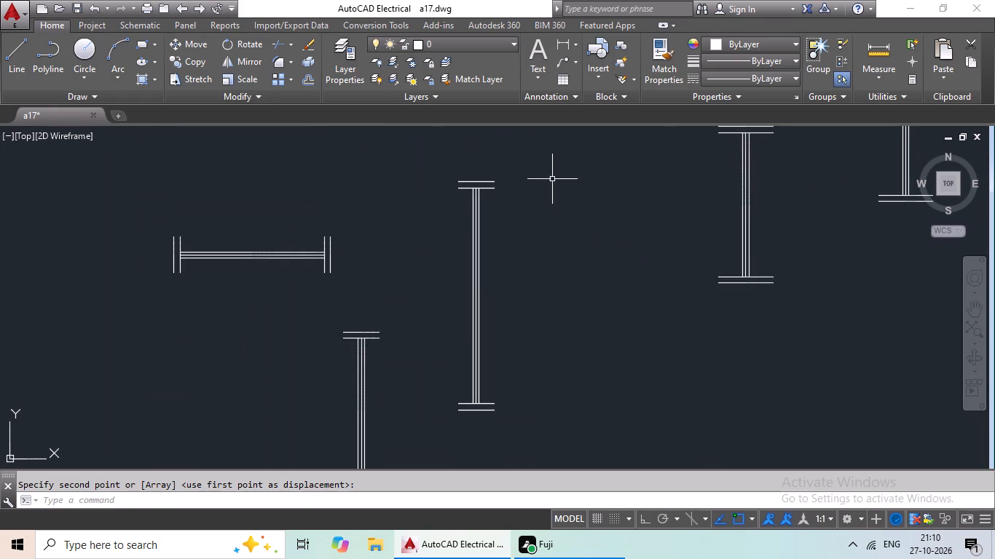
drag(551, 178, 560, 411)
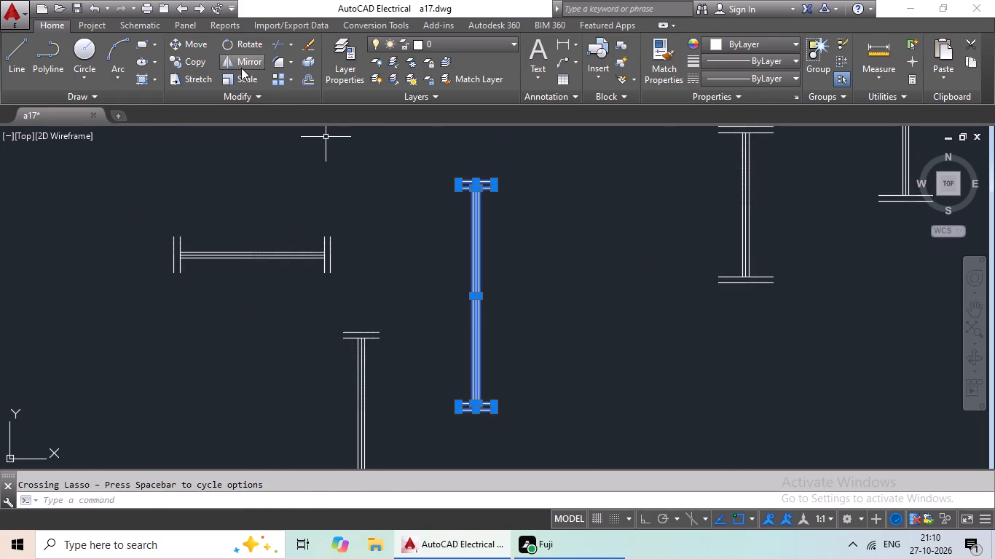
click(191, 60)
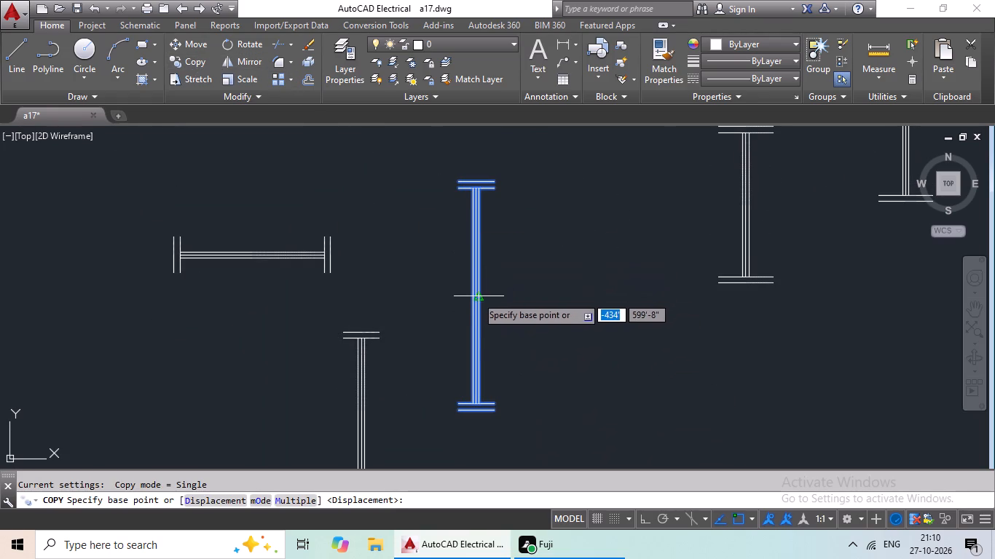
scroll(476, 298, up, 2)
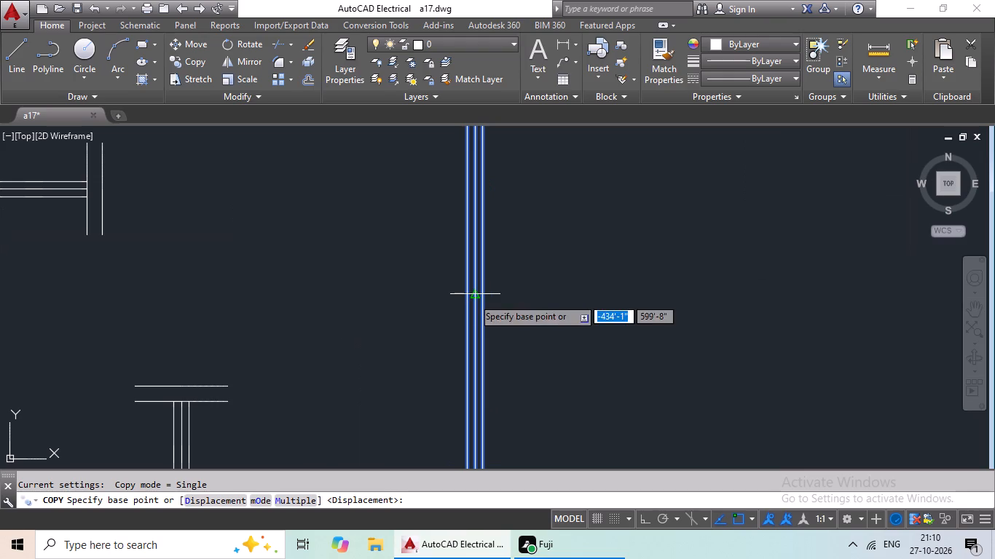
click(473, 298)
scroll(410, 308, down, 2)
scroll(322, 326, down, 3)
middle_drag(323, 323, 528, 250)
scroll(413, 308, down, 2)
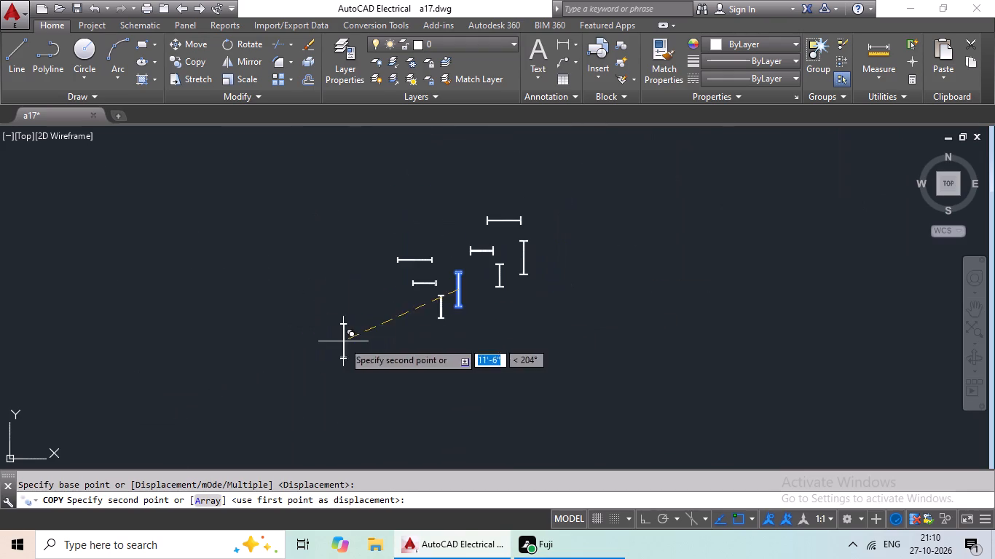
middle_drag(310, 332, 573, 231)
scroll(492, 293, down, 2)
middle_drag(484, 324, 580, 287)
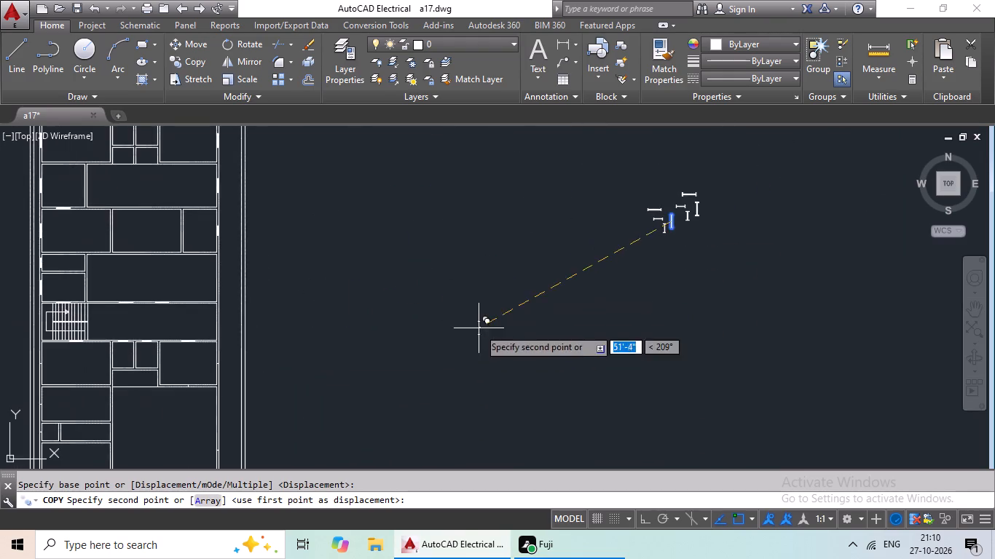
middle_drag(481, 328, 605, 296)
scroll(347, 333, up, 5)
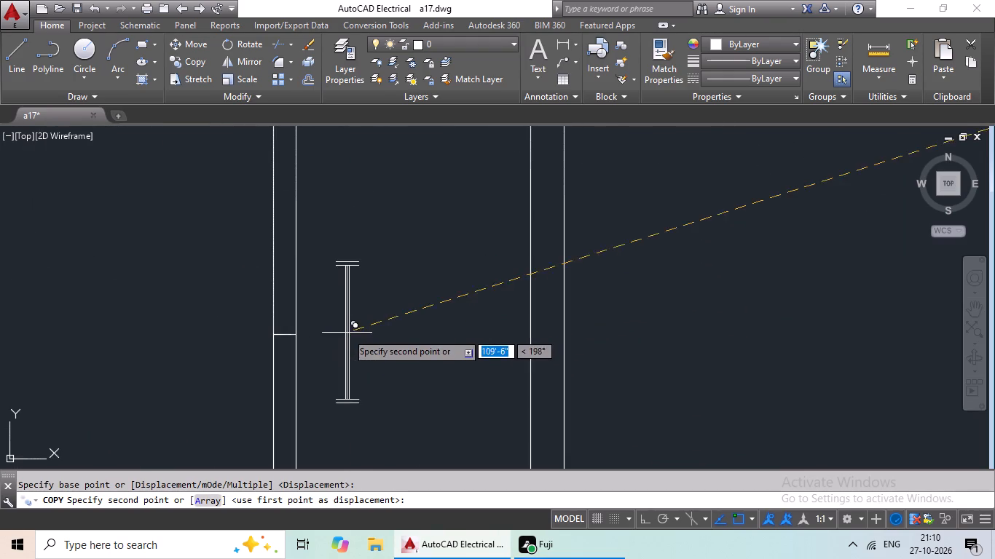
click(281, 335)
Copy the vertical 3' wide, 6" deep detail by its centre onto the midpoint mark in the left room's outer wall, in the row below the staircase.
scroll(422, 342, down, 5)
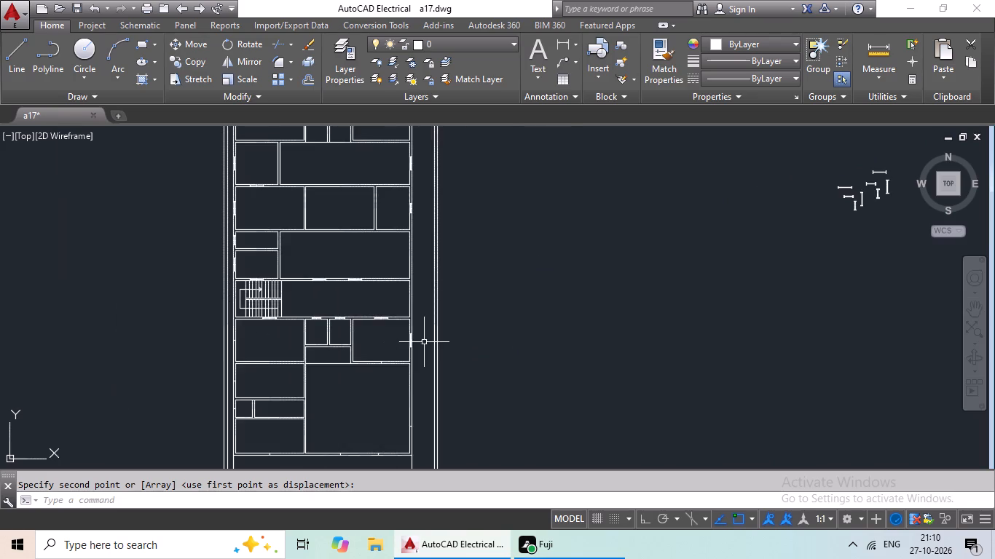
middle_drag(424, 342, 507, 333)
middle_drag(624, 320, 386, 372)
middle_drag(598, 338, 503, 398)
scroll(604, 309, up, 6)
drag(691, 173, 570, 208)
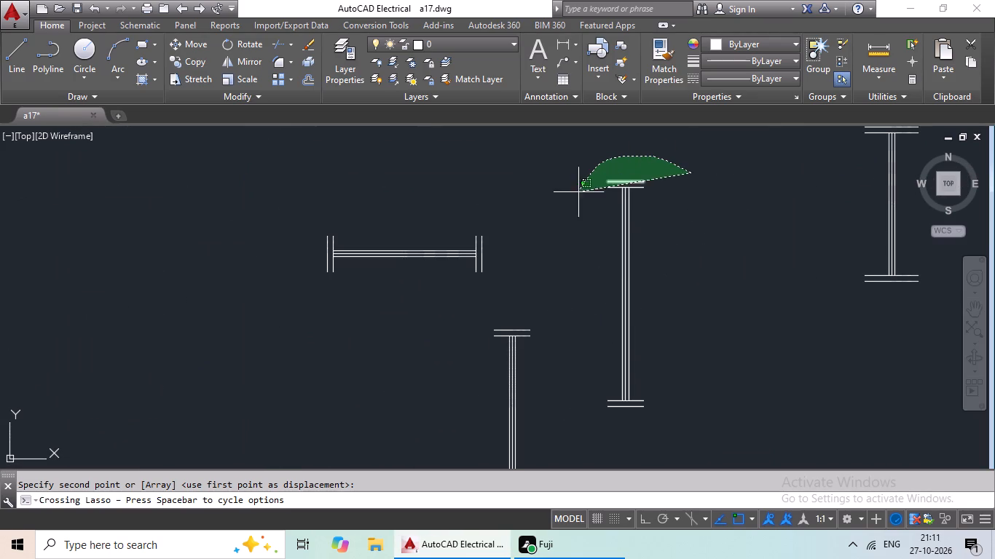
drag(570, 208, 761, 344)
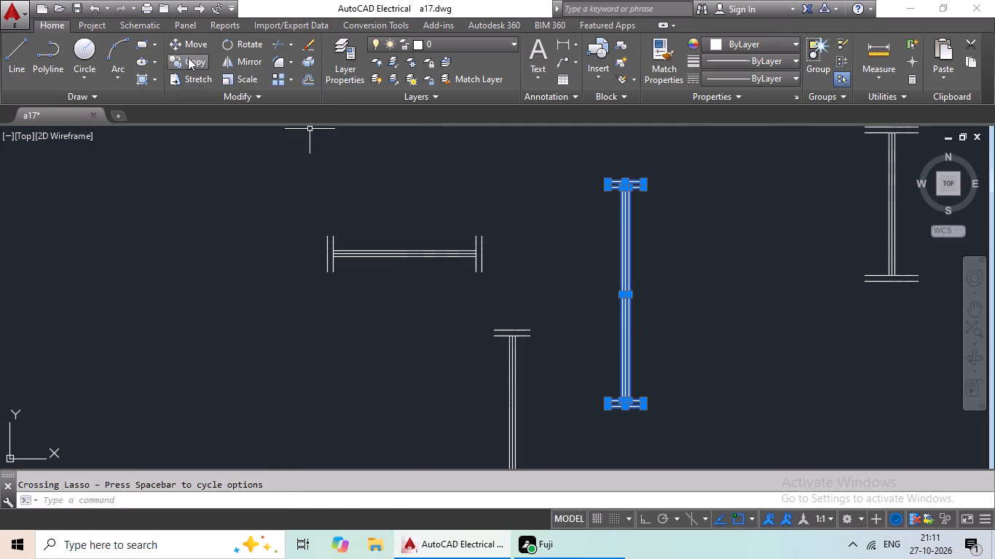
click(188, 58)
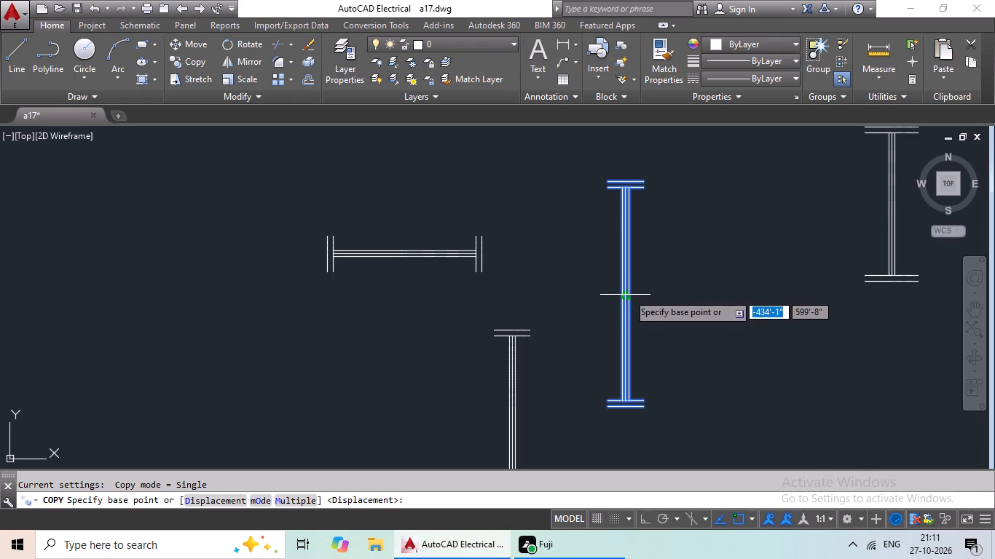
scroll(631, 297, up, 3)
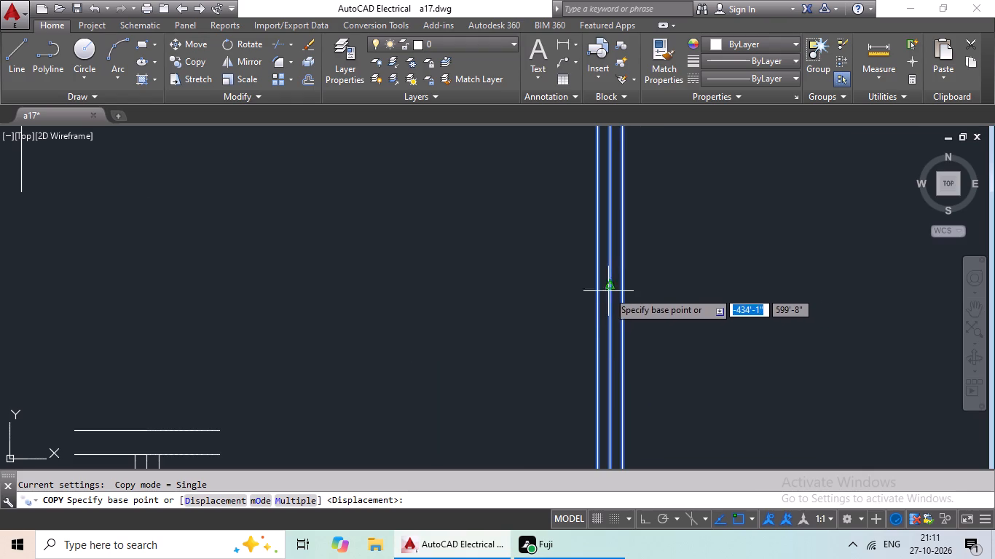
click(608, 288)
scroll(188, 292, down, 6)
middle_drag(112, 316, 383, 247)
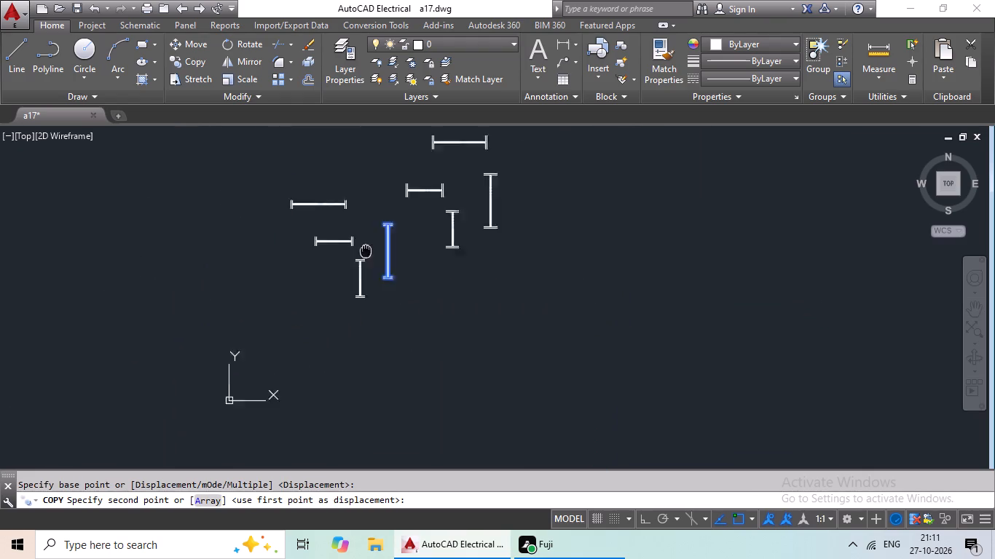
middle_drag(383, 247, 443, 234)
scroll(345, 282, down, 3)
middle_drag(296, 323, 538, 301)
middle_drag(340, 383, 334, 384)
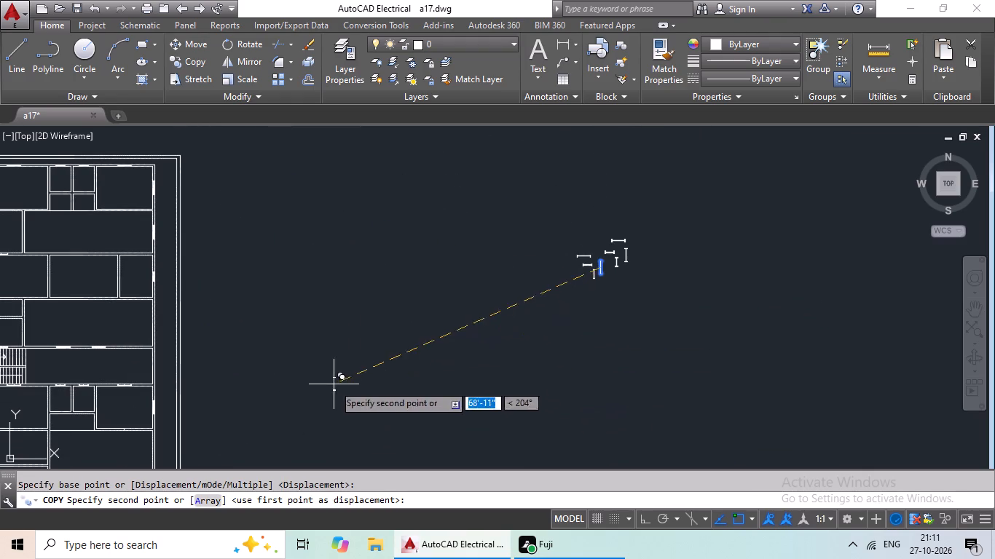
middle_drag(334, 384, 586, 290)
middle_drag(532, 320, 602, 312)
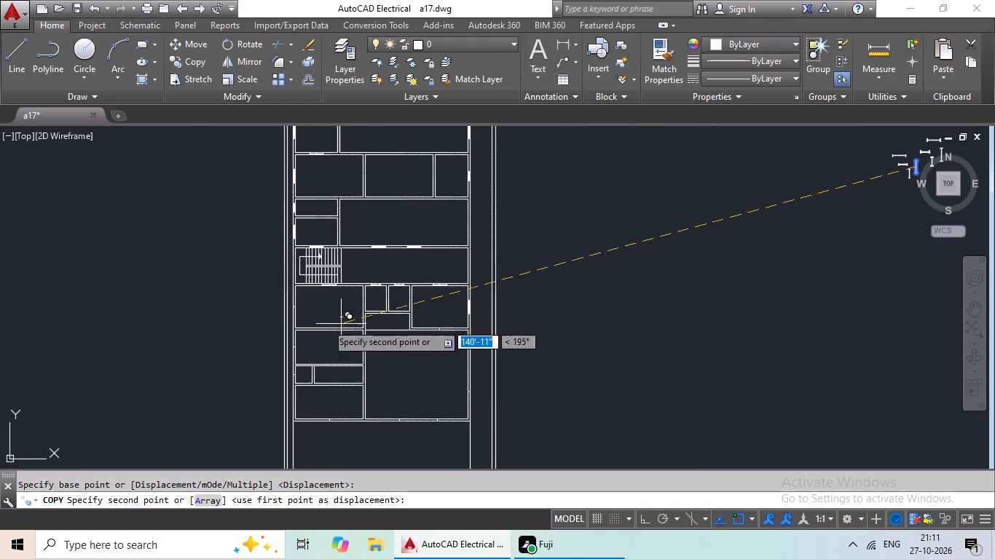
scroll(299, 320, up, 5)
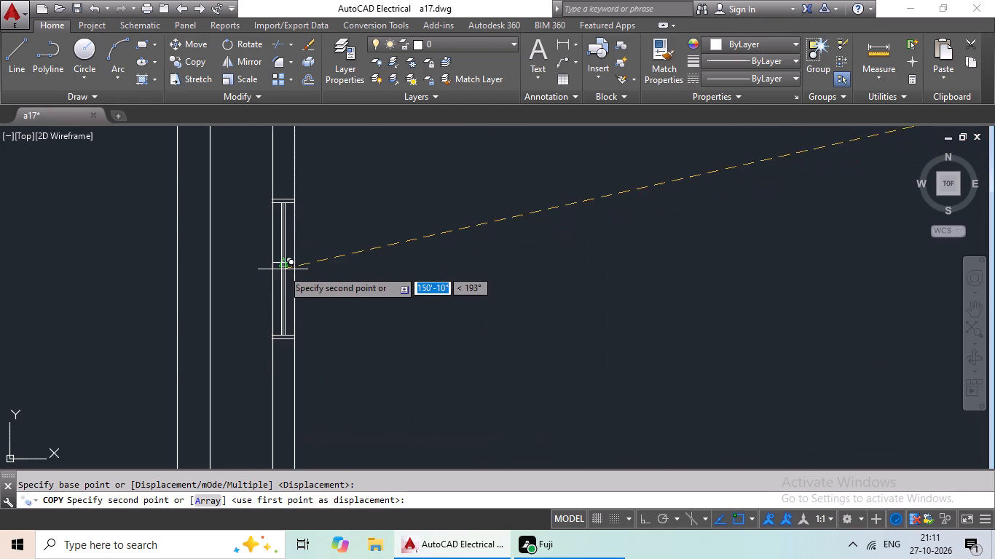
click(283, 264)
Copy the horizontal 3' wide, 6" deep detail by its centre onto the midpoint mark in the wall beneath the right room, in the row below the staircase.
scroll(394, 259, down, 3)
middle_drag(500, 281, 417, 291)
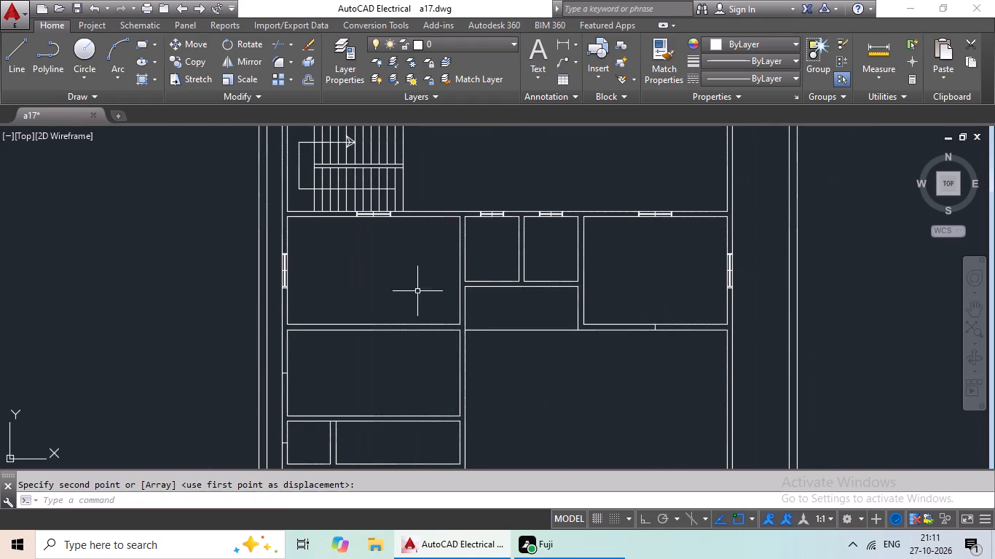
middle_drag(612, 356, 403, 378)
scroll(784, 327, down, 1)
middle_drag(795, 330, 646, 358)
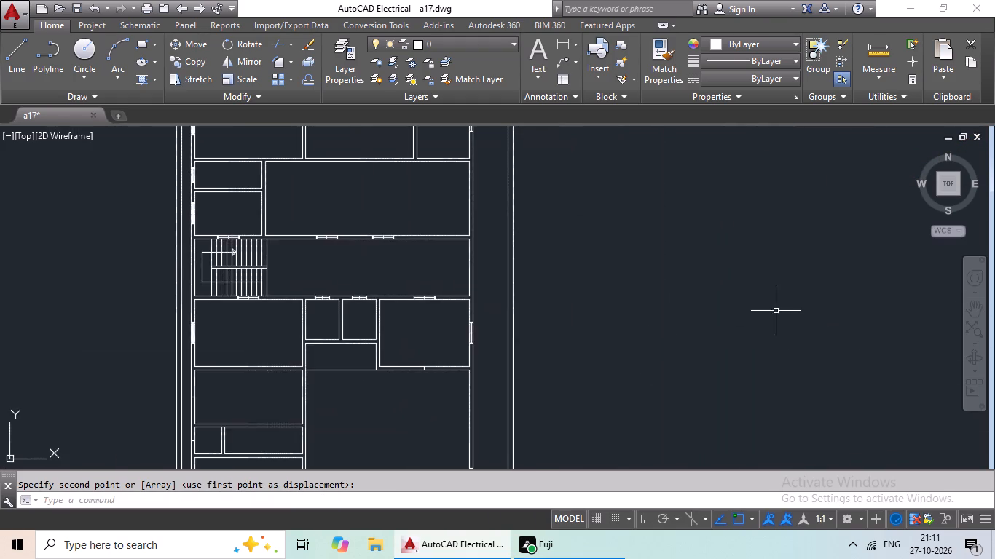
middle_drag(719, 321, 597, 334)
middle_drag(698, 332, 503, 387)
scroll(787, 313, down, 1)
middle_drag(728, 323, 559, 381)
middle_click(559, 381)
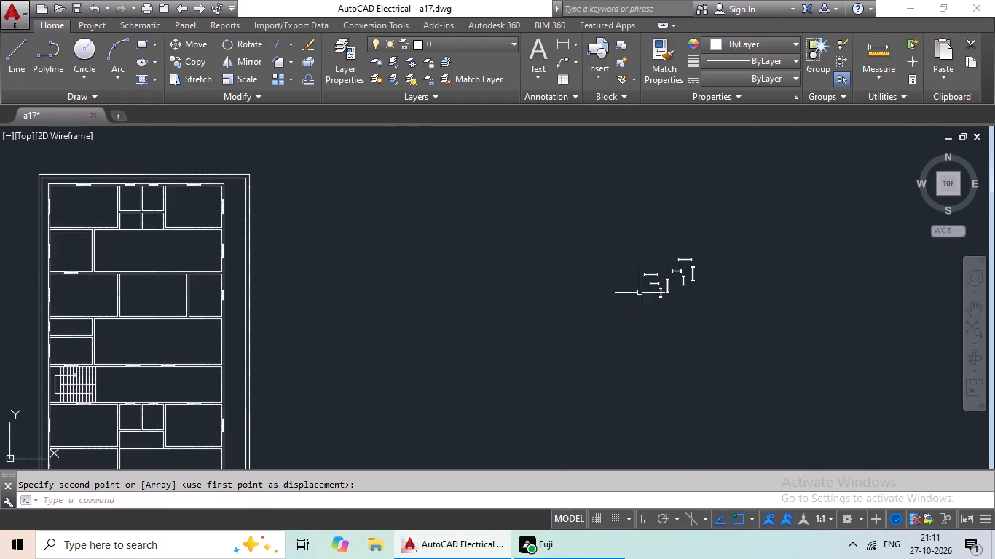
scroll(644, 280, up, 4)
middle_drag(696, 275, 589, 360)
scroll(591, 333, up, 3)
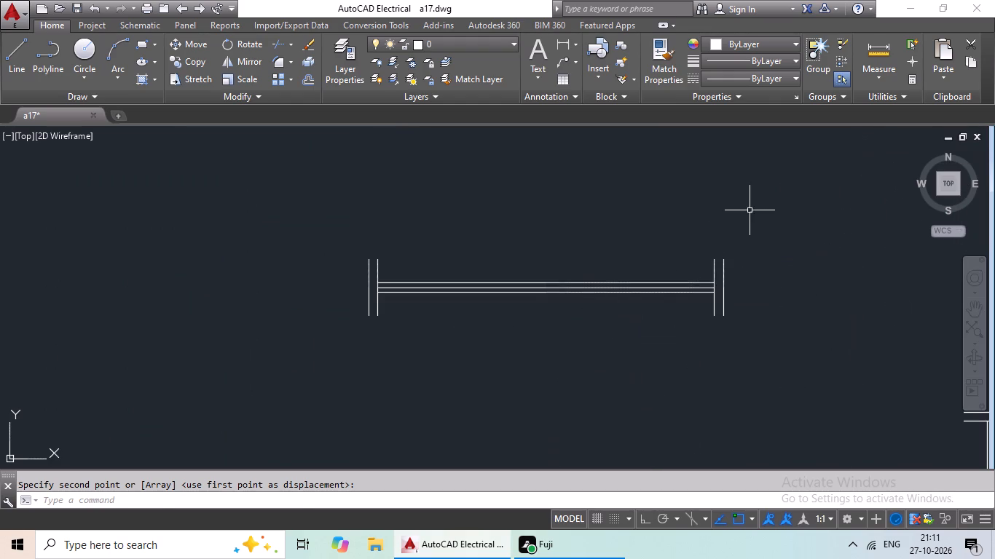
drag(752, 207, 774, 309)
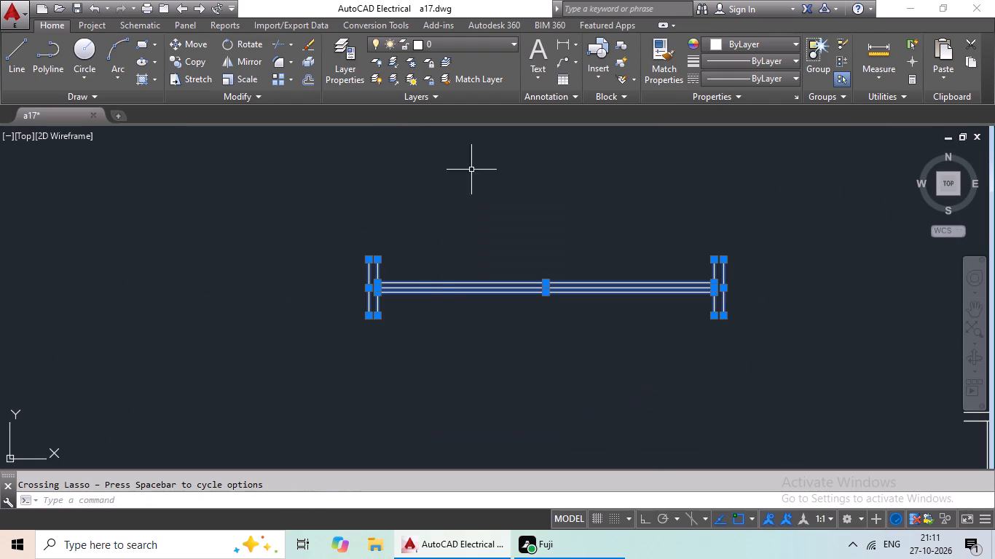
click(184, 55)
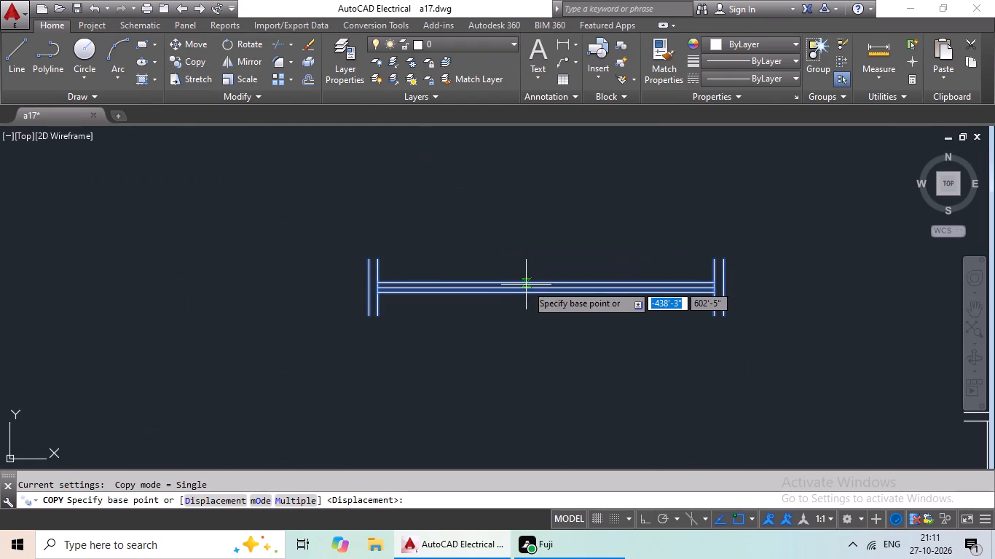
click(548, 289)
scroll(291, 312, down, 5)
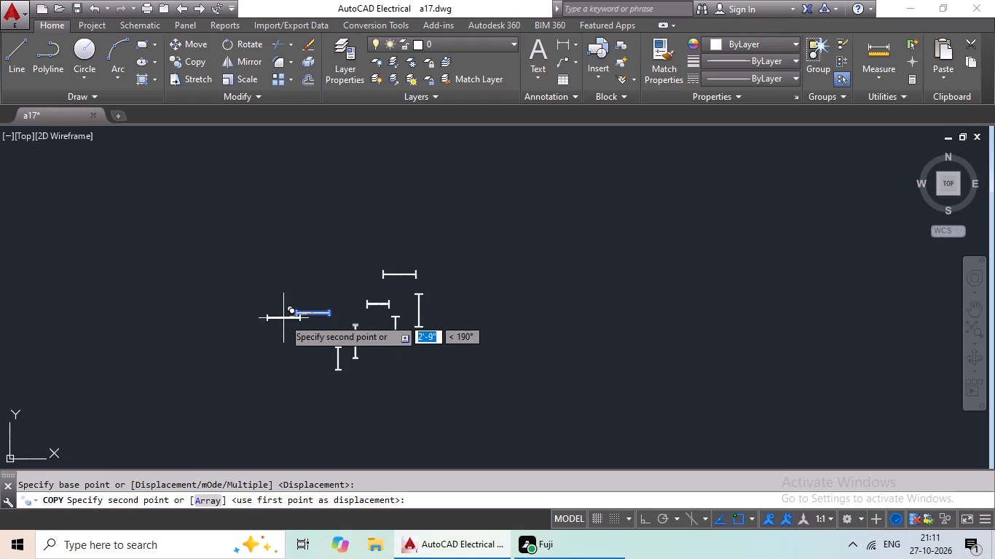
middle_drag(289, 317, 519, 250)
scroll(398, 293, down, 2)
middle_drag(391, 299, 588, 247)
middle_drag(434, 274, 539, 275)
middle_drag(477, 296, 558, 279)
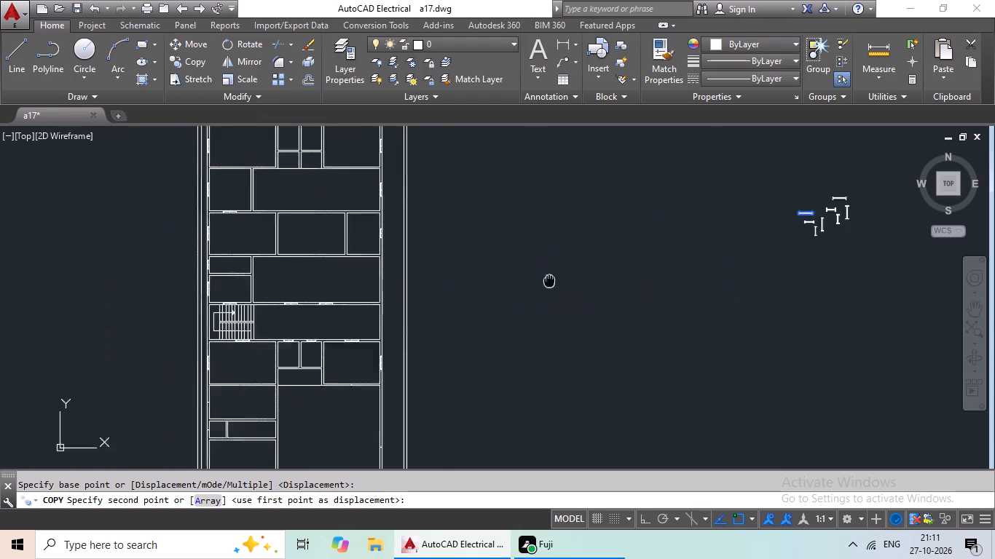
middle_drag(558, 279, 587, 271)
middle_drag(516, 301, 560, 287)
scroll(438, 360, up, 3)
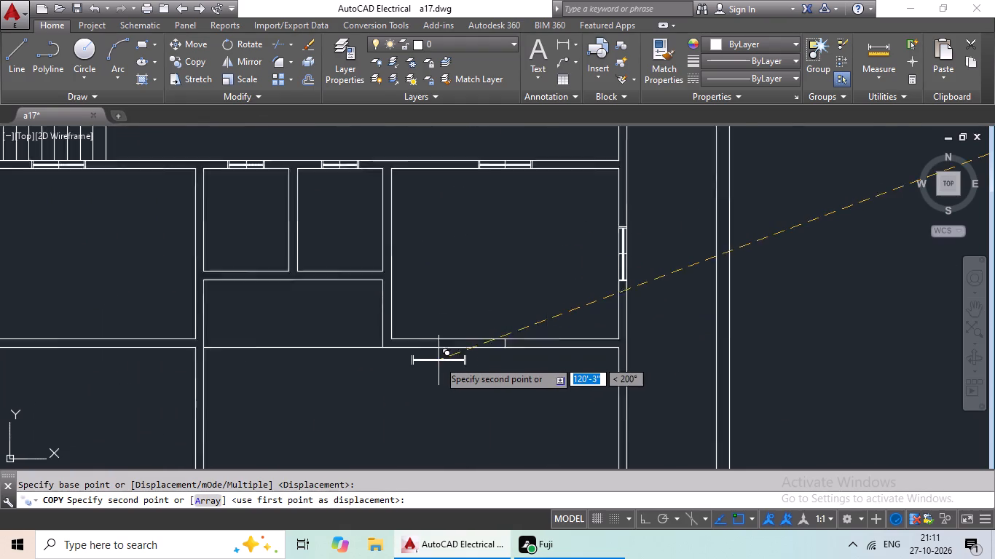
scroll(438, 360, up, 1)
click(542, 333)
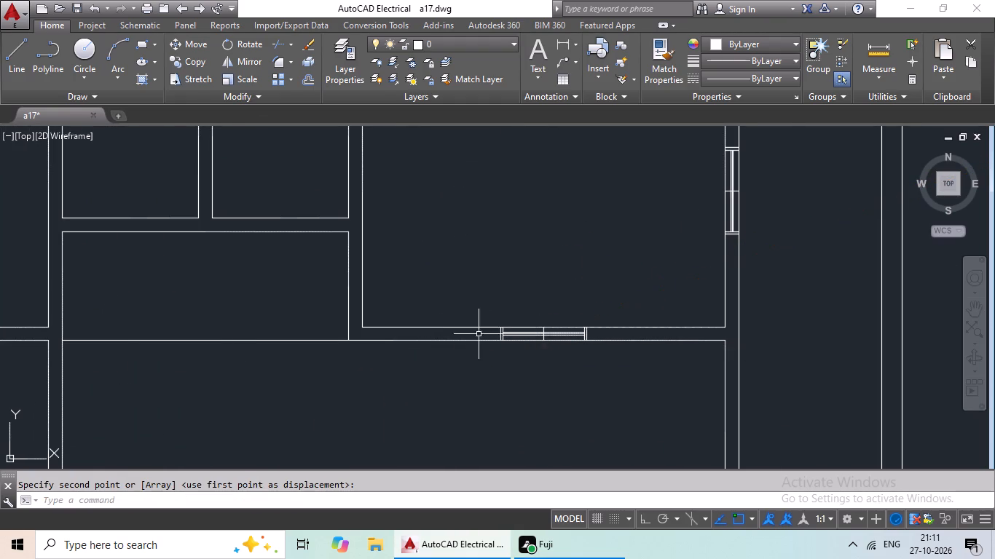
Draw a midpoint mark line across the outer left wall of the plan's bottom-left room.
scroll(465, 338, down, 3)
middle_drag(394, 325, 425, 263)
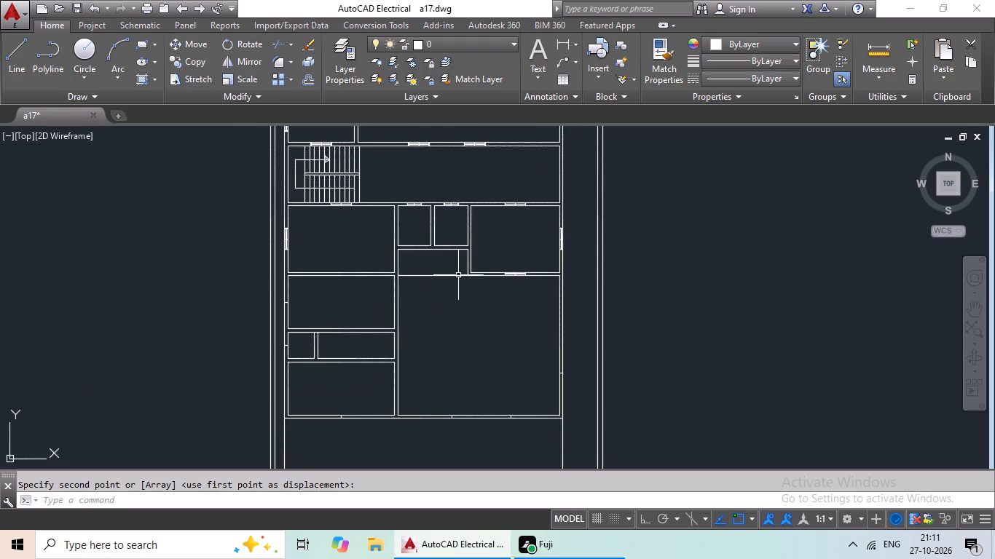
middle_drag(463, 282, 388, 274)
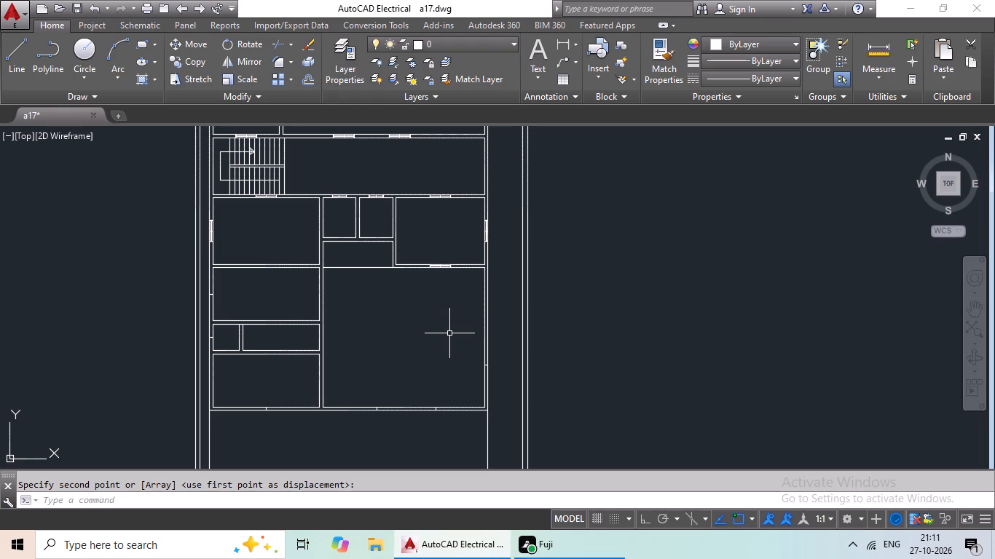
click(22, 73)
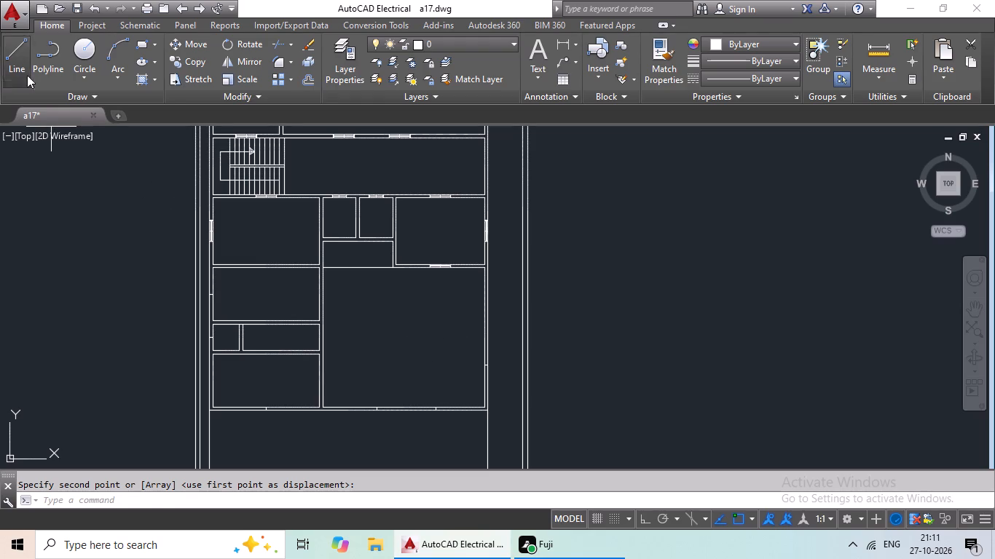
middle_drag(266, 384, 283, 365)
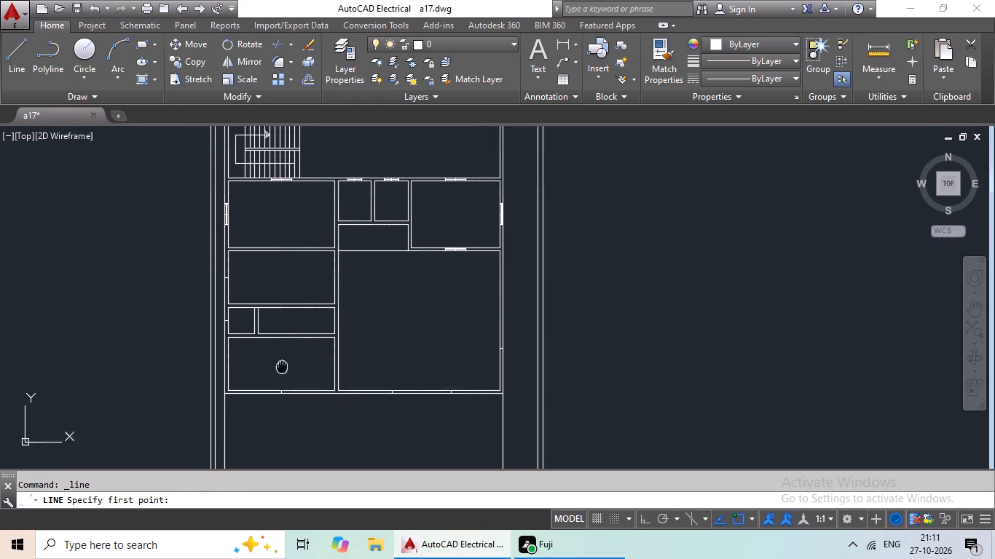
middle_drag(283, 365, 304, 344)
scroll(247, 334, up, 3)
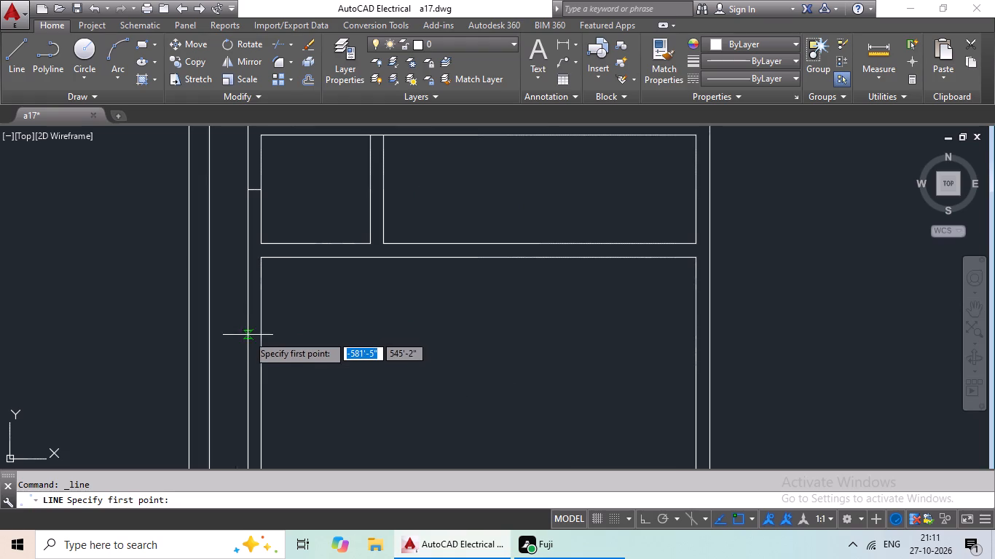
middle_drag(263, 396, 267, 317)
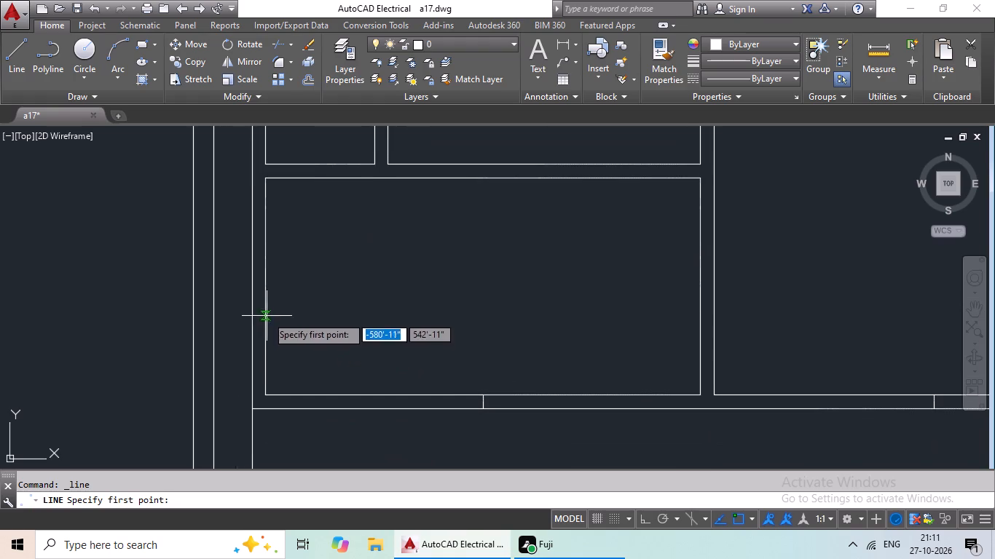
click(264, 290)
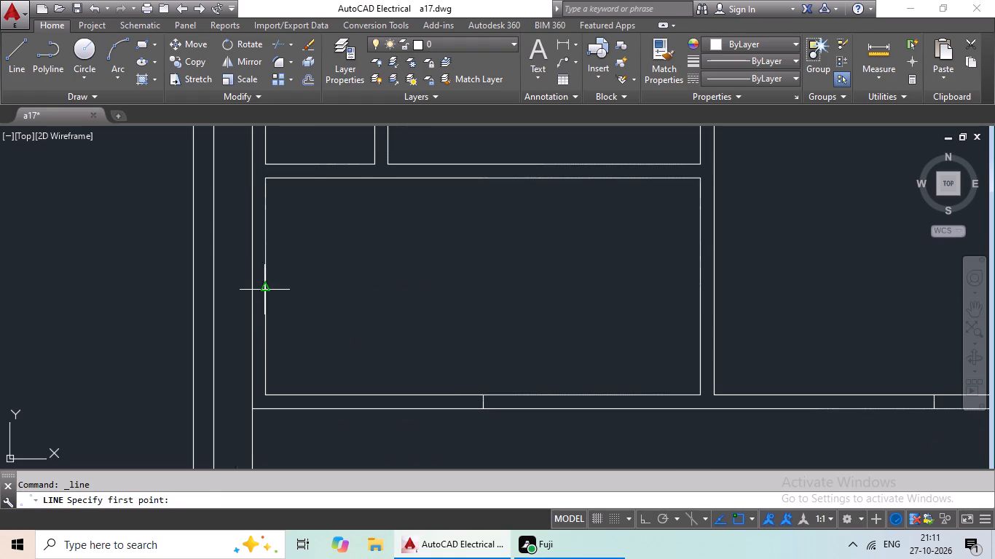
click(251, 285)
key(Escape)
key(Escape)
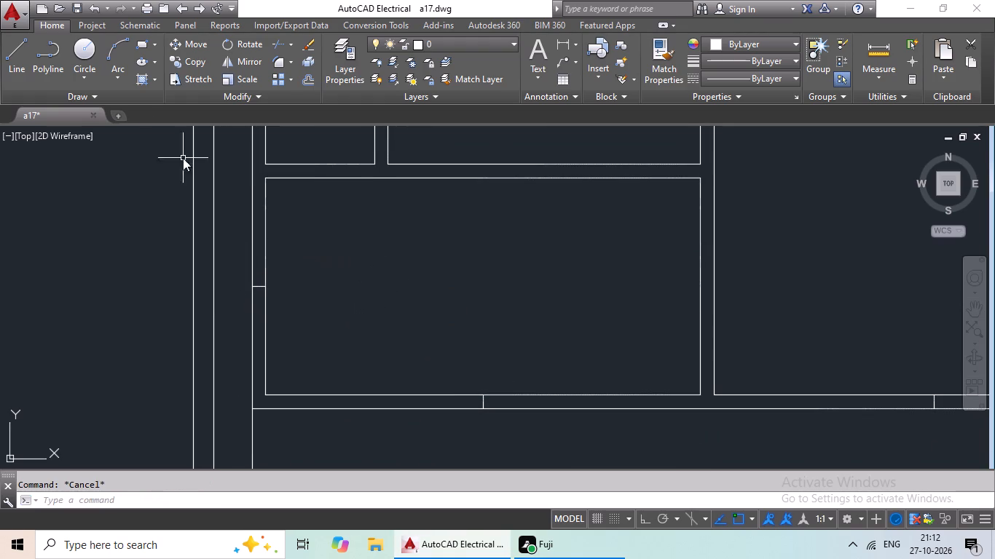
Trim the wall line closing the top of the partition between the two small rooms above the bottom-left room.
text(tr)
key(space)
key(space)
middle_drag(350, 206, 330, 350)
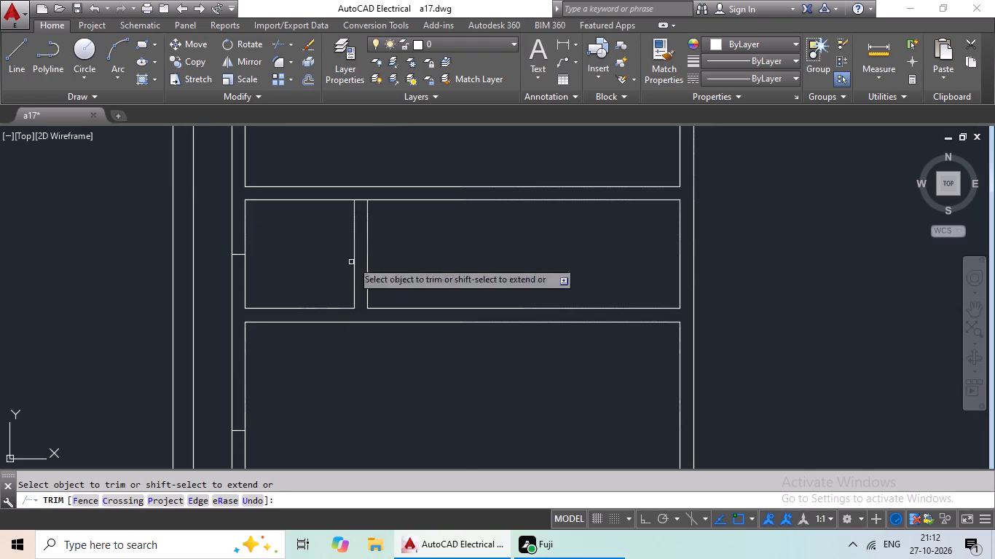
click(363, 200)
key(Escape)
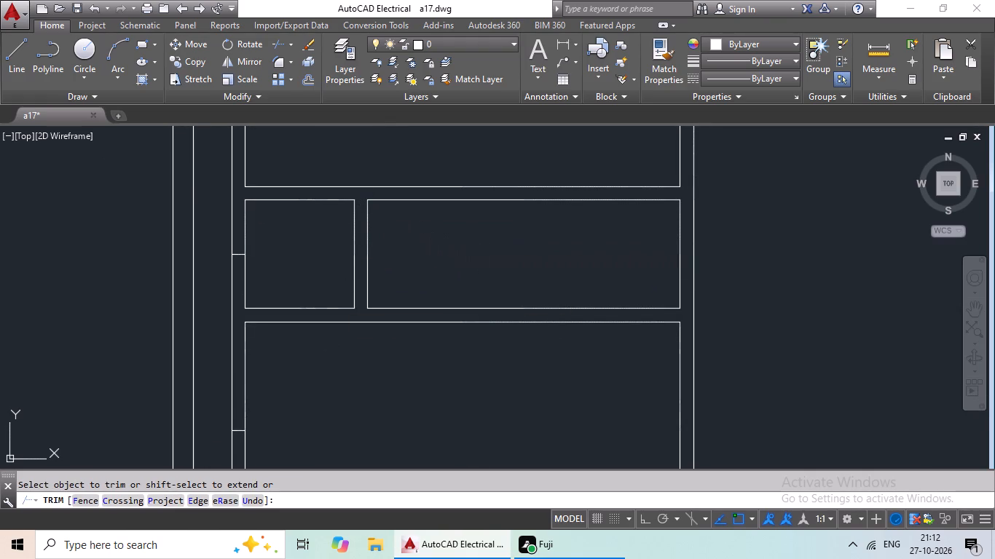
Copy the vertical 3' wide, 6" deep detail by its centre onto the outer left wall's midpoint mark in the room directly above the two small rooms.
scroll(514, 248, down, 4)
middle_drag(605, 263, 390, 302)
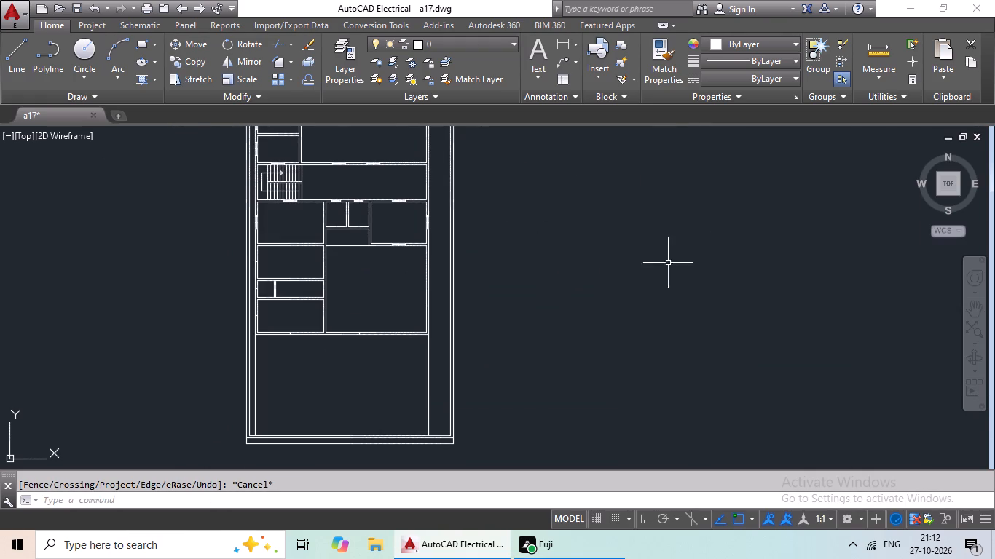
middle_drag(787, 283, 587, 349)
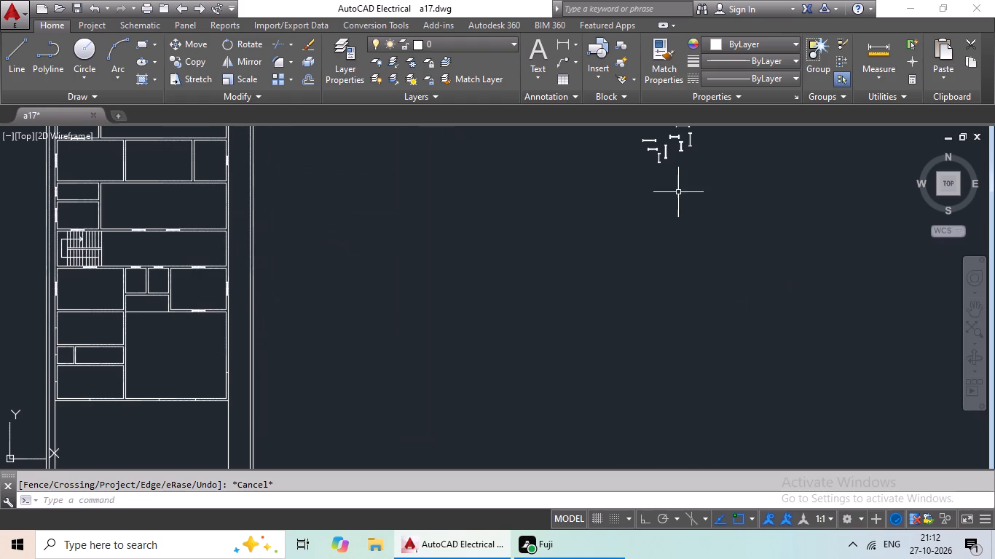
scroll(664, 144, up, 5)
drag(696, 146, 641, 258)
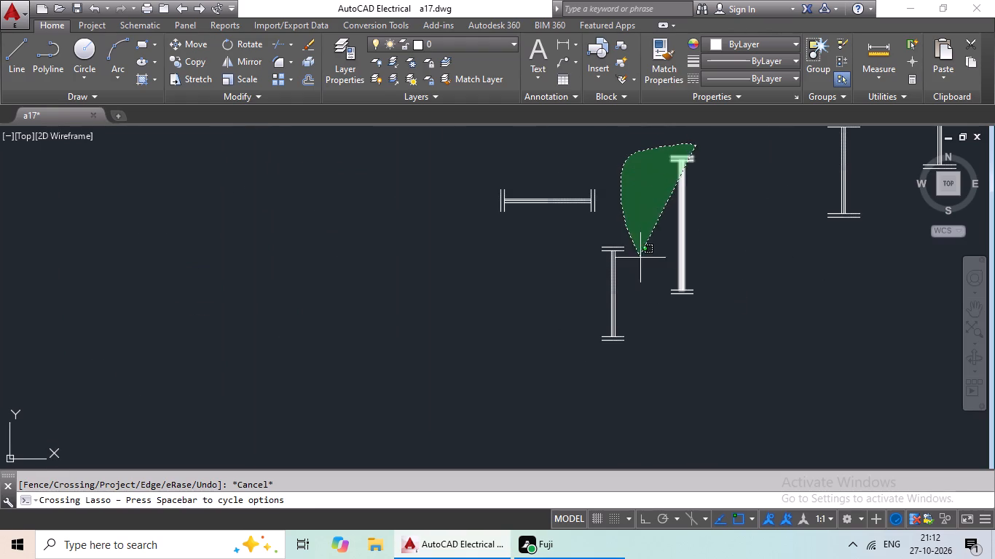
drag(641, 258, 755, 264)
click(175, 67)
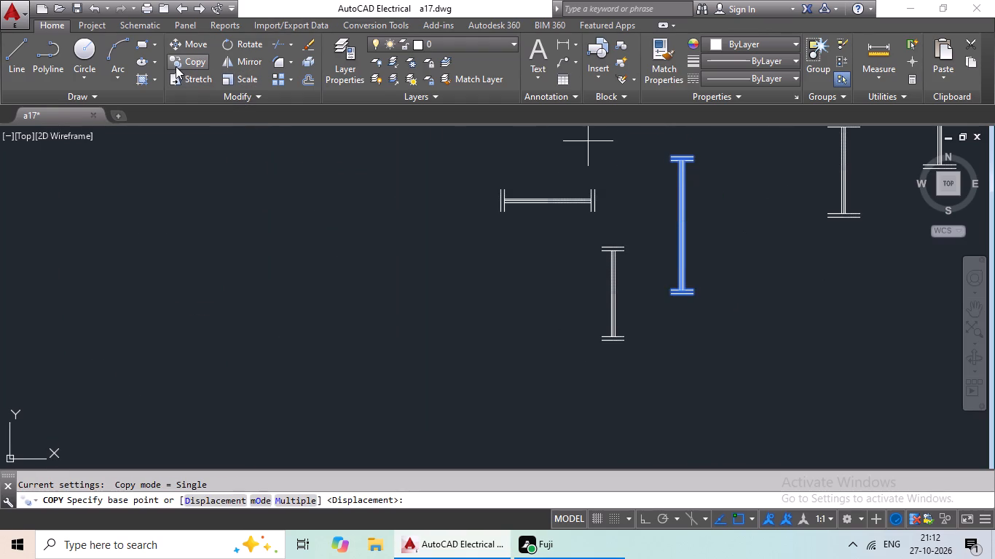
scroll(688, 217, up, 3)
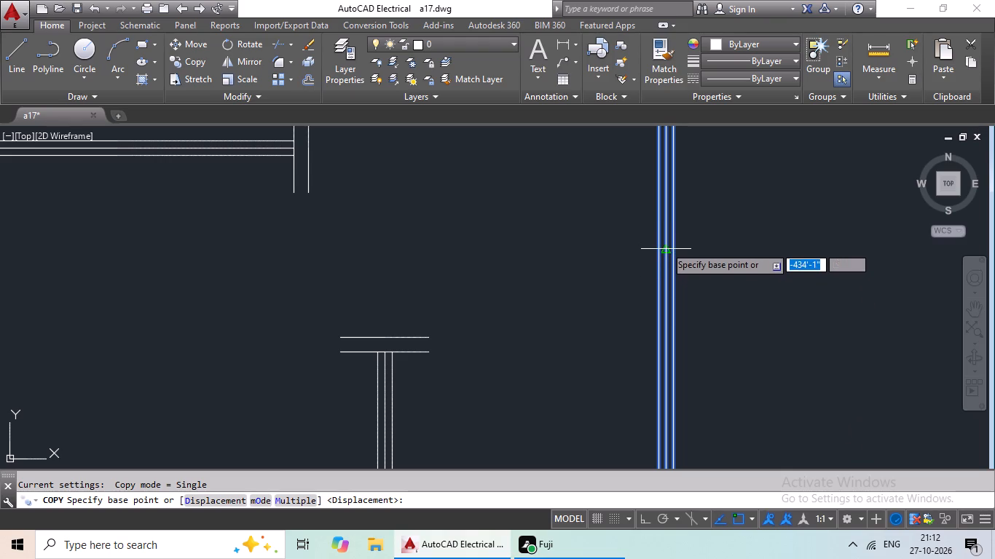
click(665, 249)
scroll(512, 258, down, 4)
middle_drag(361, 261, 713, 255)
scroll(636, 270, down, 3)
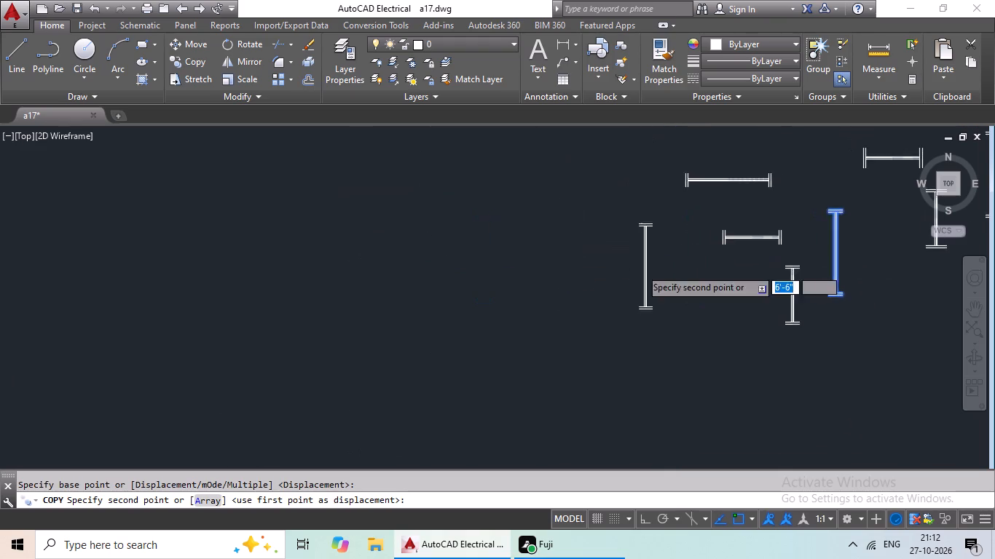
middle_drag(554, 301, 911, 261)
middle_drag(424, 279, 624, 274)
middle_drag(524, 274, 623, 252)
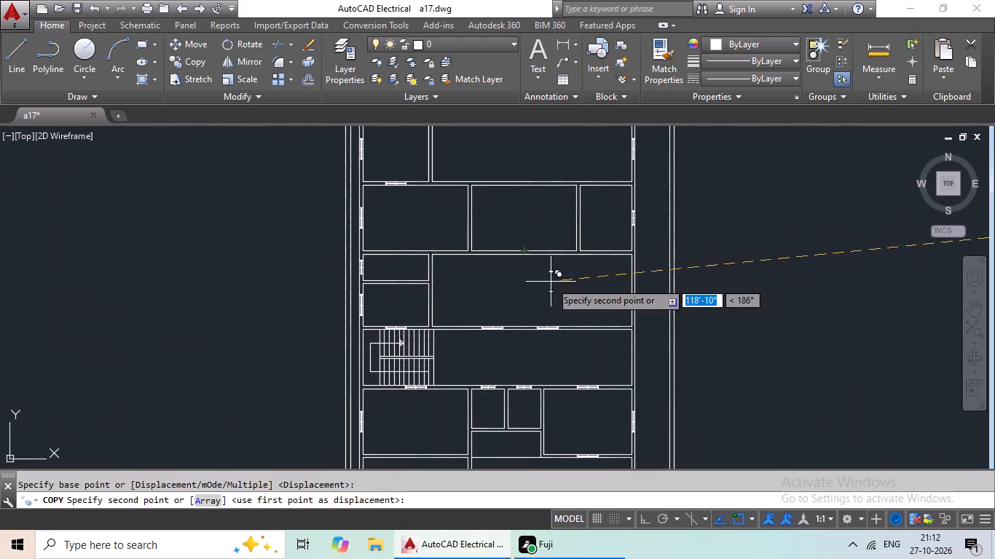
middle_drag(552, 282, 609, 261)
middle_drag(583, 283, 622, 140)
scroll(459, 317, up, 4)
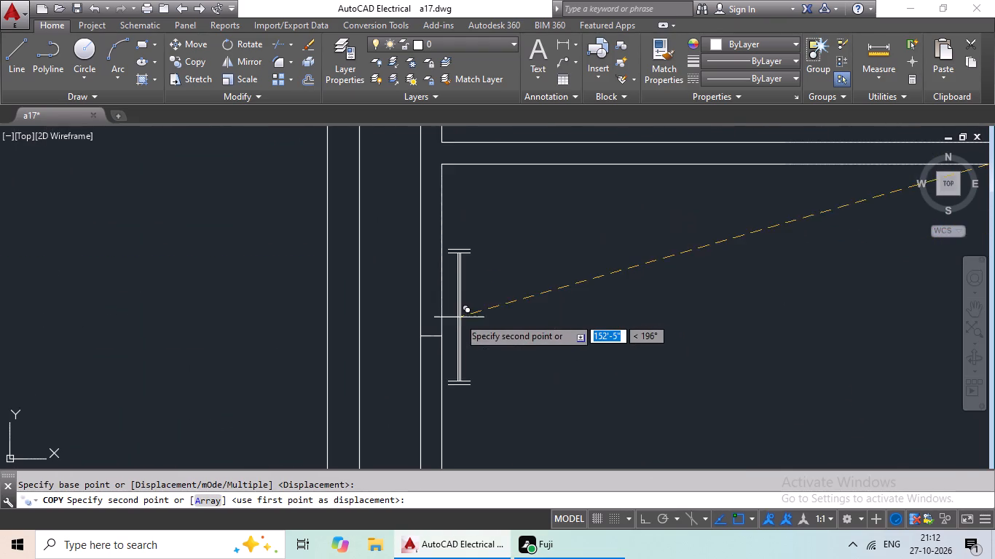
click(428, 340)
Copy the vertical 2' wide, 6" deep detail by its centre onto the midpoint mark in the left small room's outer wall, above the bottom-left room.
scroll(645, 305, down, 3)
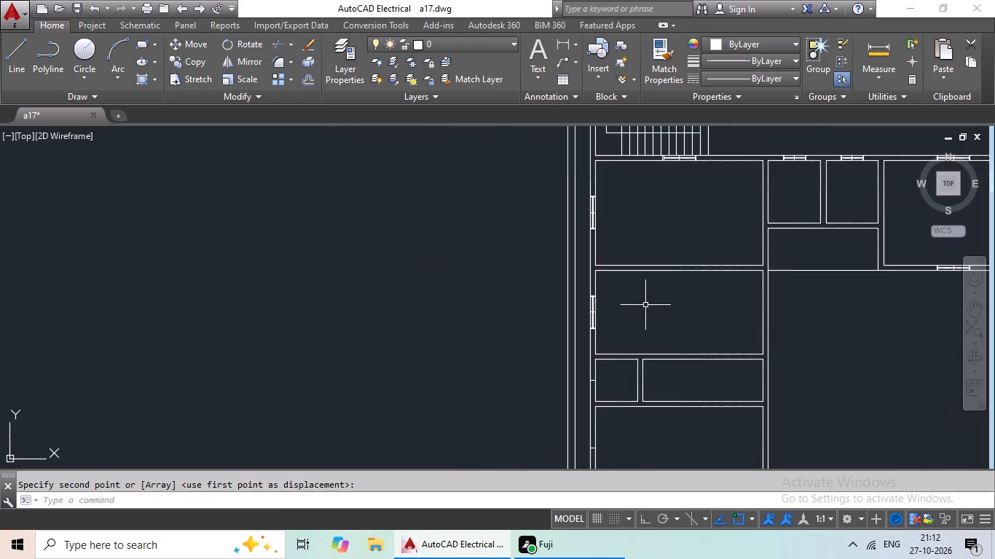
middle_drag(645, 305, 384, 256)
scroll(423, 252, down, 1)
middle_drag(529, 292, 415, 294)
scroll(415, 277, down, 2)
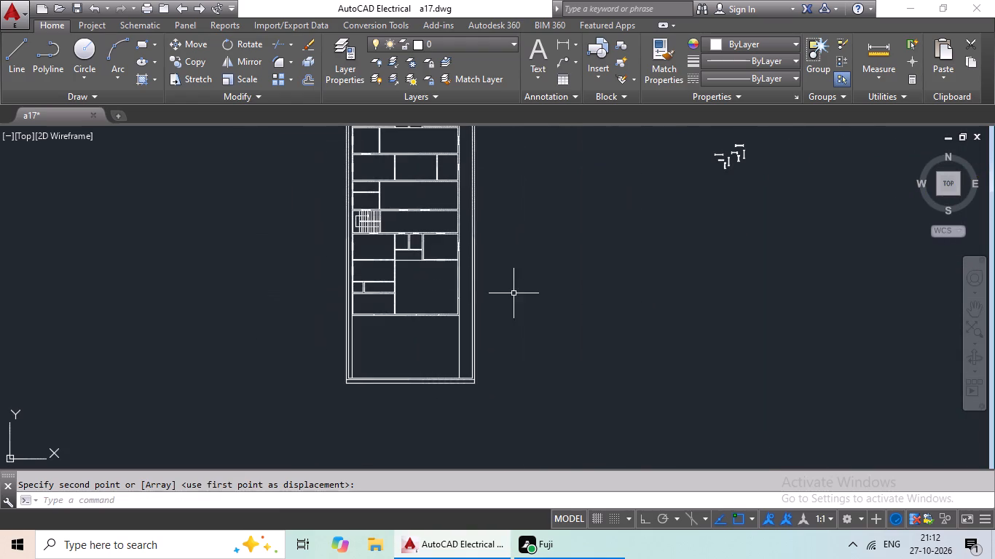
middle_drag(566, 271, 492, 308)
scroll(660, 195, up, 5)
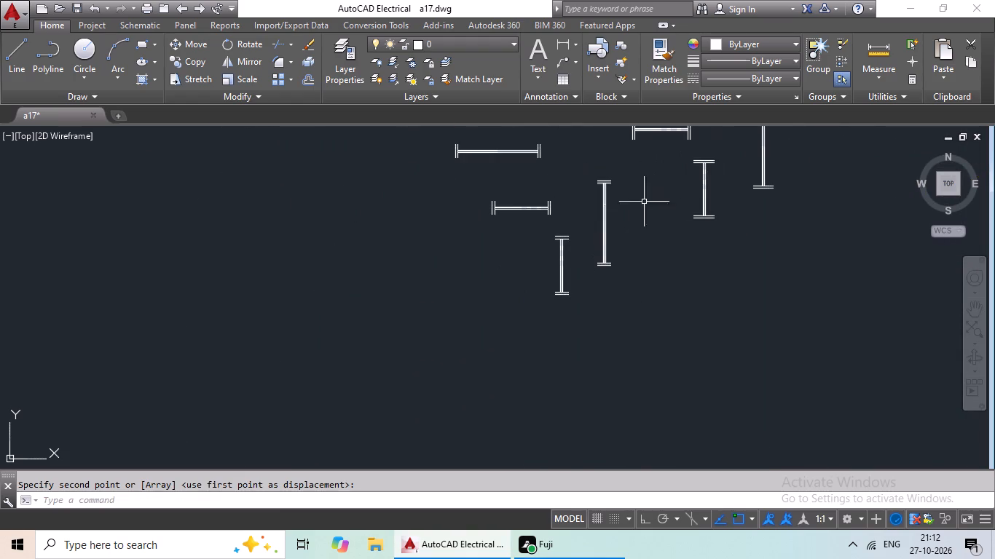
drag(575, 231, 591, 310)
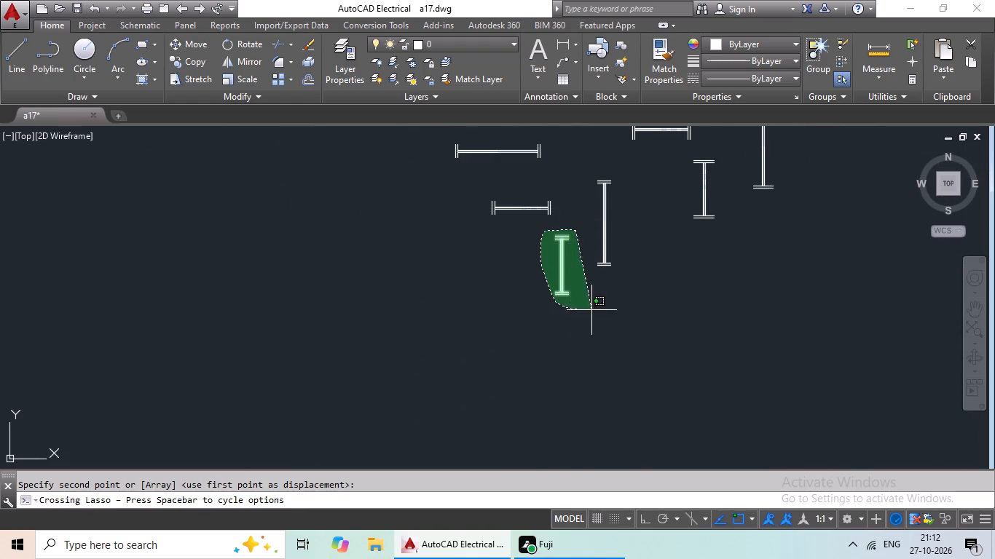
drag(591, 310, 593, 309)
click(193, 66)
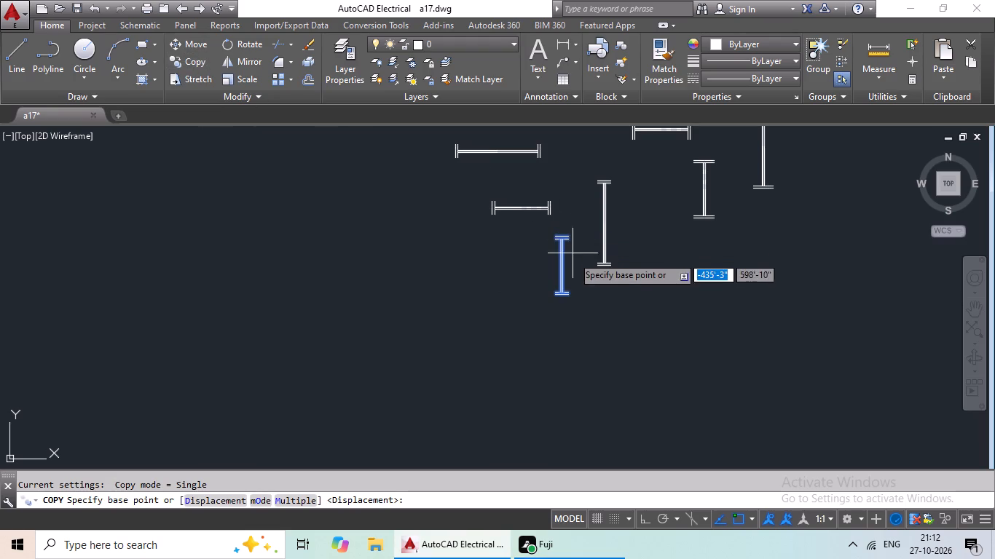
scroll(564, 274, up, 4)
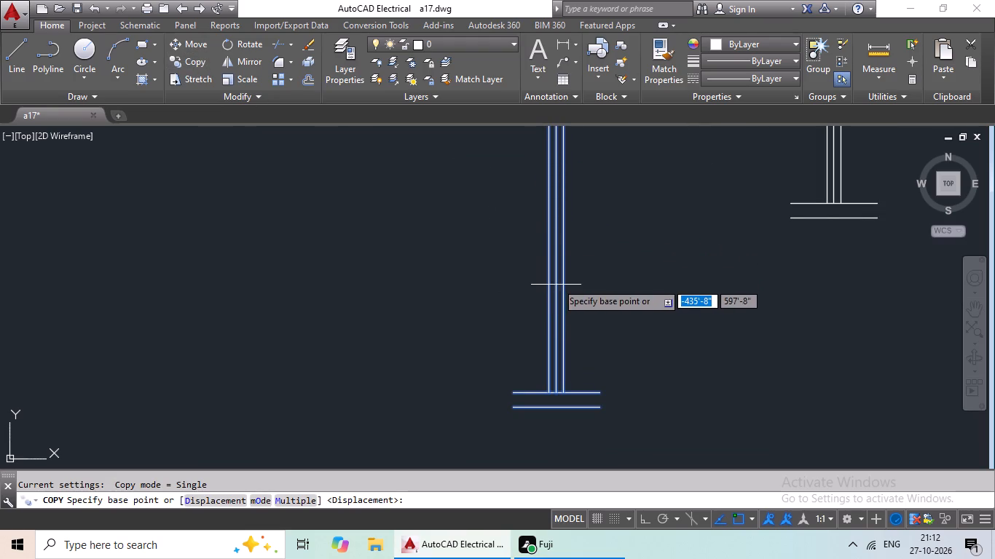
click(556, 220)
scroll(317, 252, down, 2)
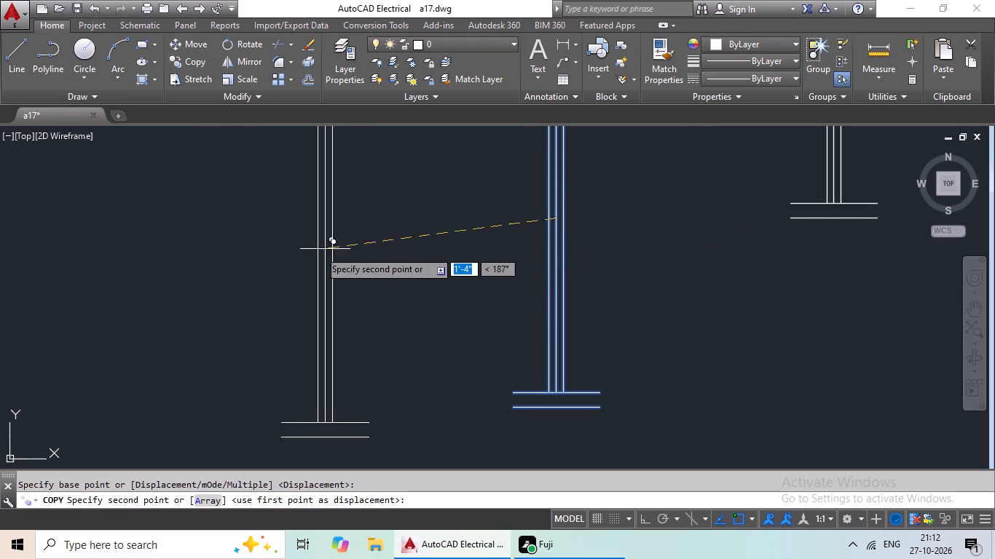
scroll(319, 250, down, 3)
middle_drag(304, 261, 403, 241)
middle_drag(227, 250, 537, 238)
scroll(491, 275, down, 2)
middle_drag(404, 286, 527, 247)
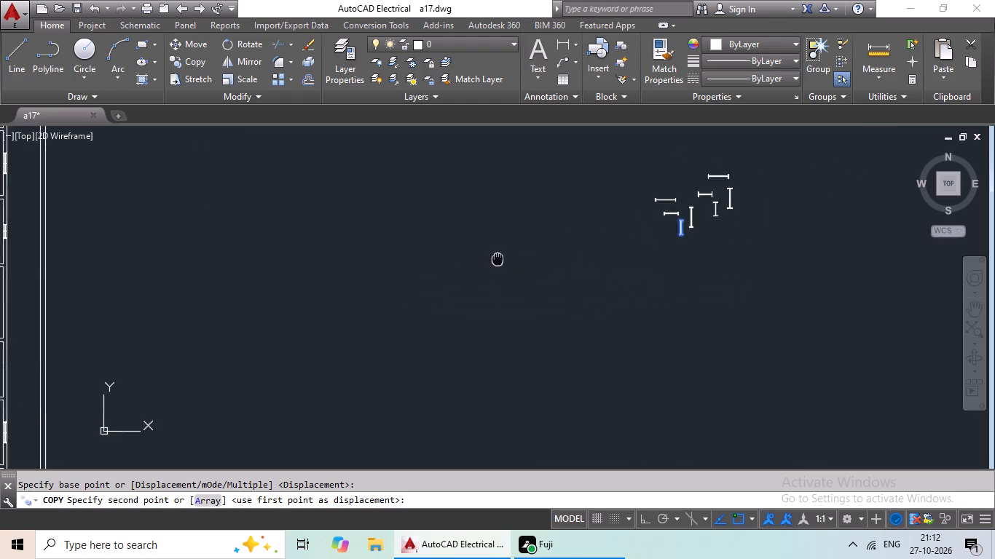
middle_drag(527, 247, 659, 222)
middle_drag(315, 347, 583, 292)
middle_drag(535, 308, 679, 283)
scroll(391, 460, down, 1)
middle_drag(397, 457, 488, 370)
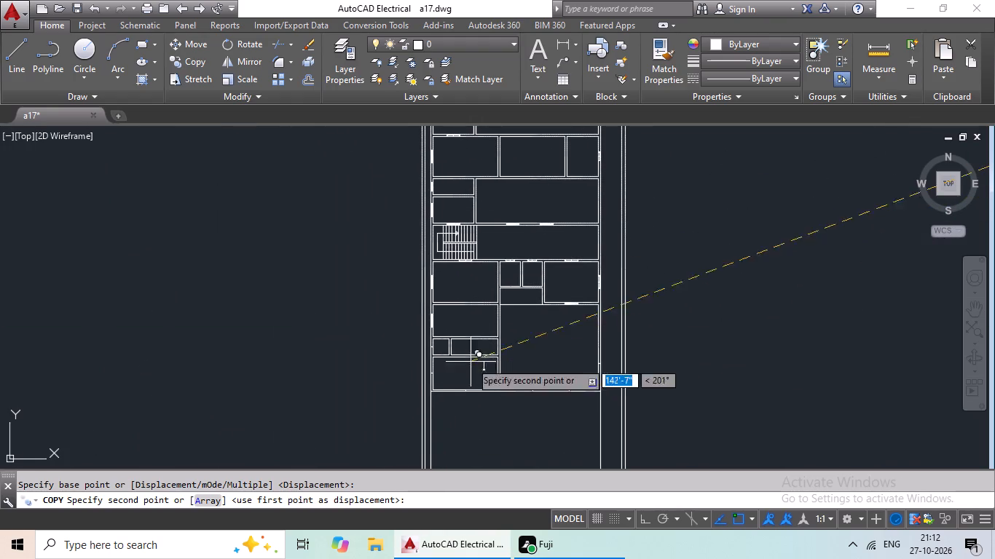
scroll(440, 349, up, 5)
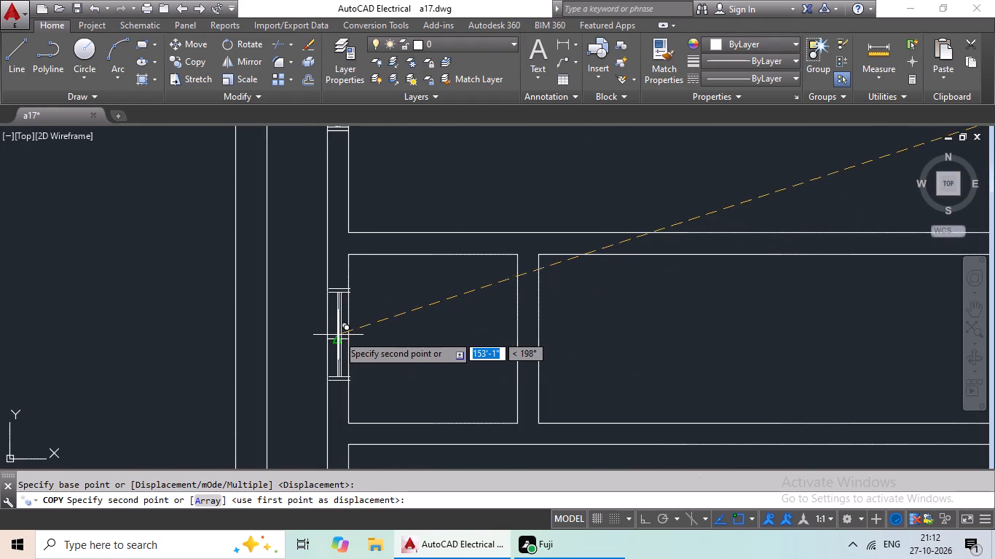
click(335, 338)
Copy the vertical 3' wide, 6" deep detail by its centre onto the midpoint mark in the bottom-left room's outer left wall.
scroll(415, 336, down, 3)
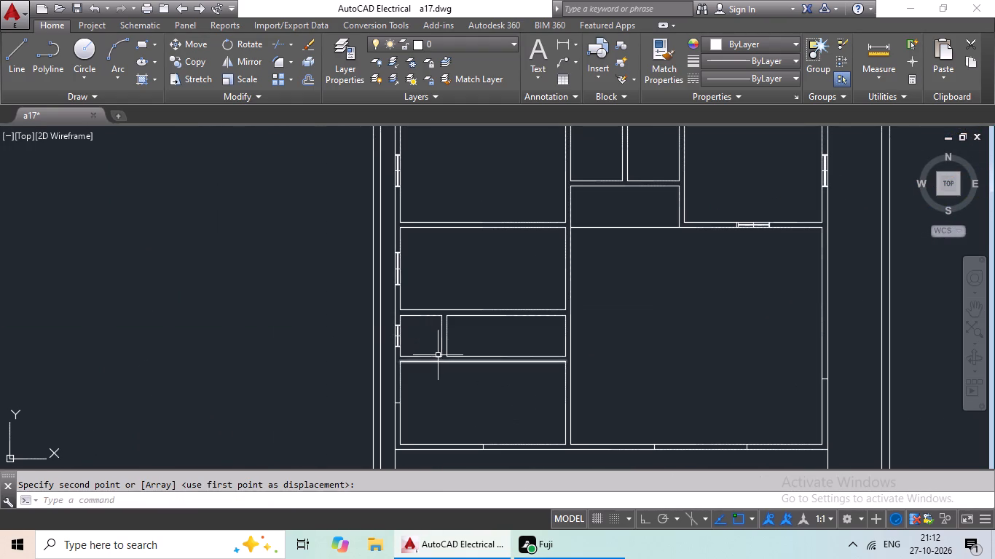
middle_drag(476, 389, 420, 366)
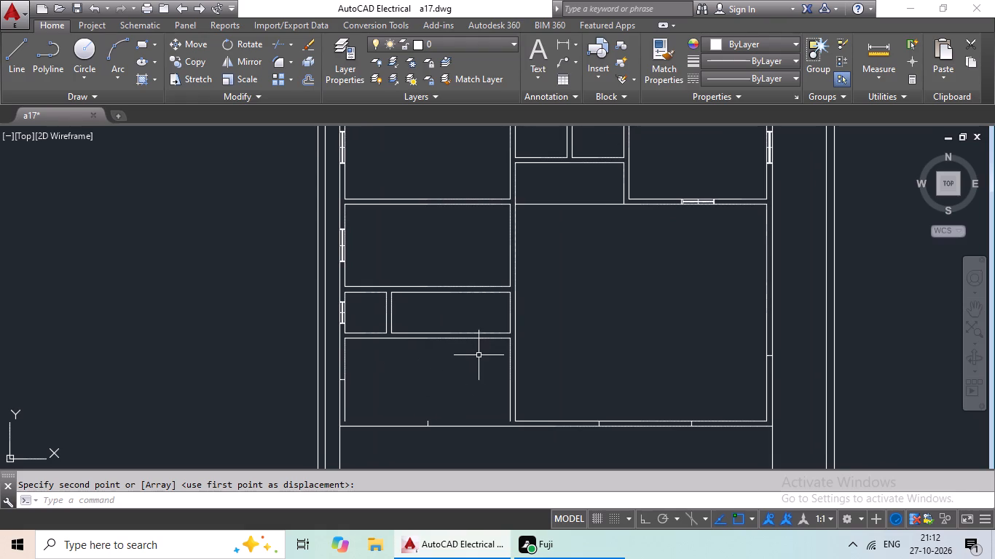
scroll(658, 298, down, 2)
middle_drag(737, 320, 561, 330)
scroll(634, 312, down, 2)
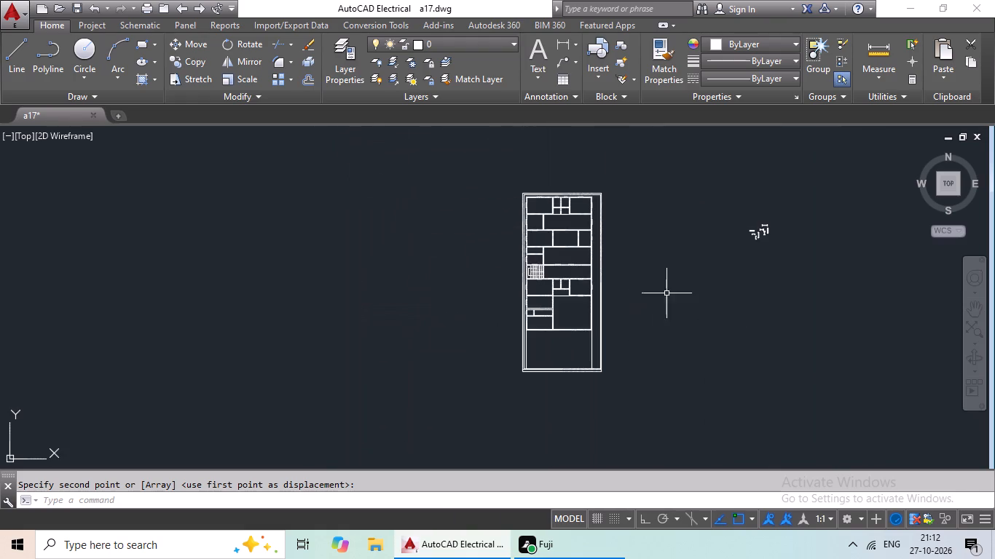
middle_drag(687, 285, 628, 314)
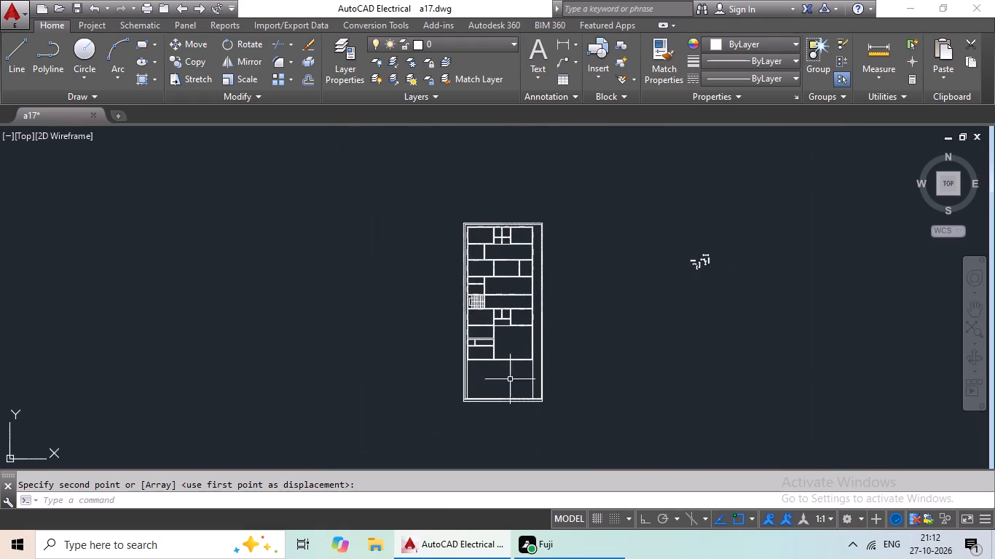
scroll(510, 379, up, 3)
middle_drag(511, 376, 422, 413)
middle_drag(766, 282, 606, 424)
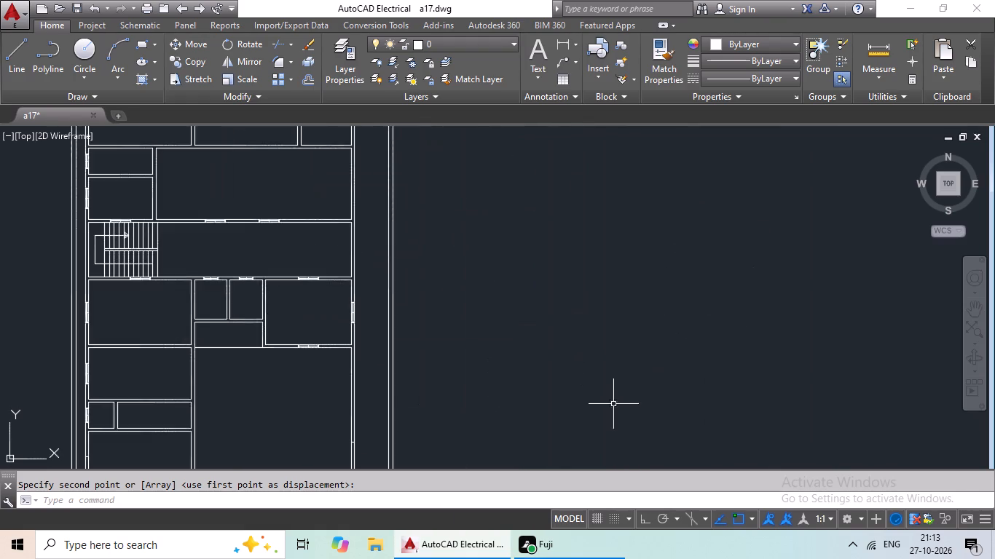
scroll(839, 253, down, 2)
middle_drag(848, 250, 644, 378)
scroll(704, 325, up, 4)
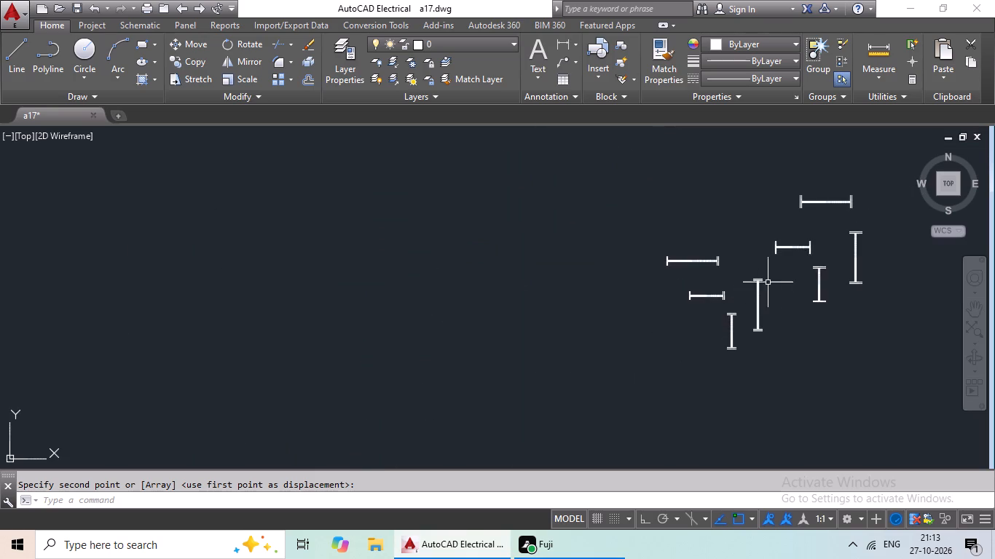
scroll(768, 282, up, 2)
drag(782, 255, 777, 439)
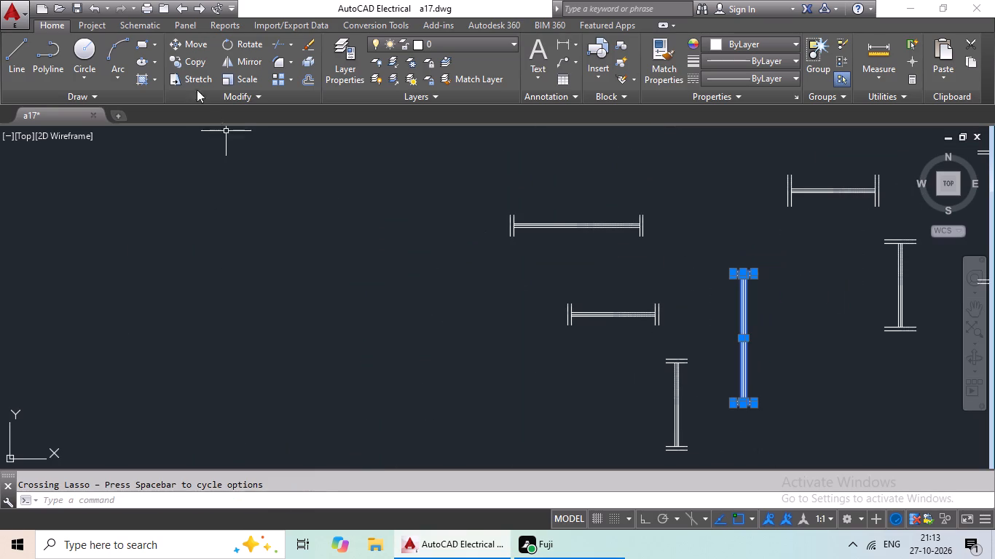
click(189, 63)
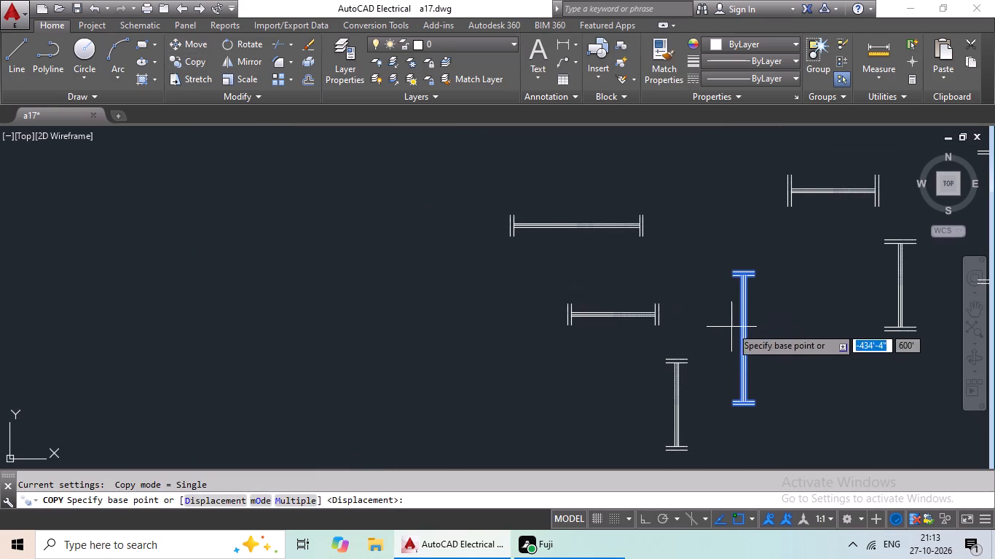
scroll(749, 352, up, 3)
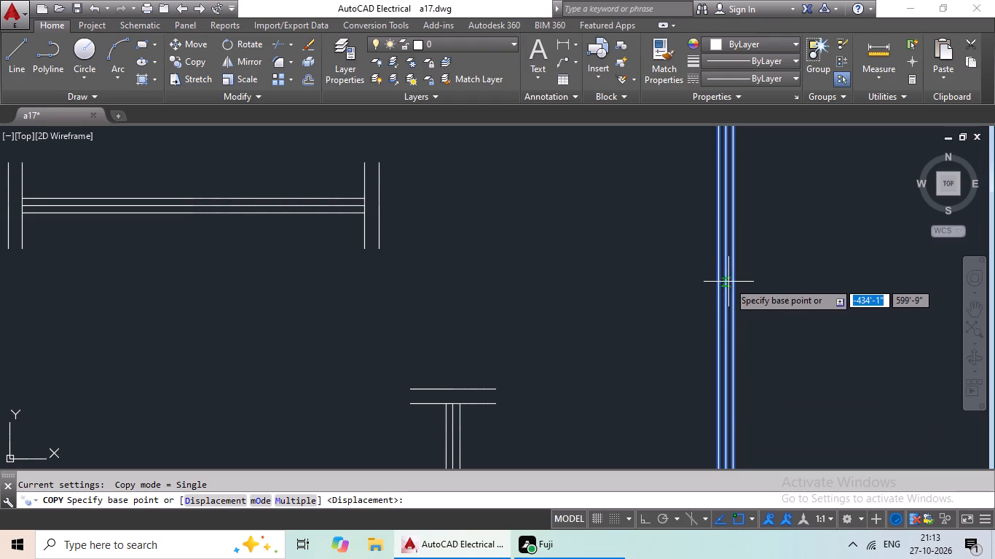
scroll(728, 256, up, 2)
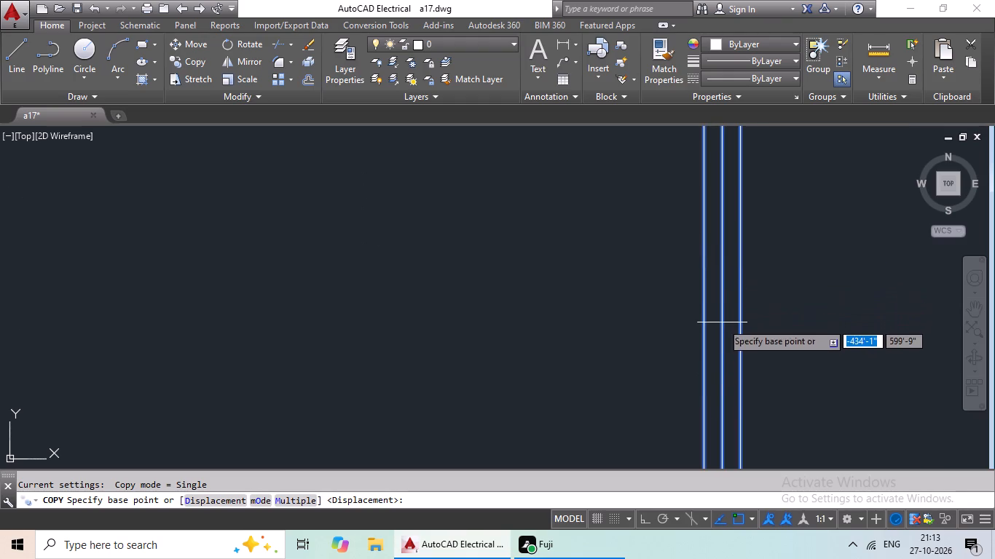
drag(725, 373, 709, 376)
scroll(149, 357, down, 7)
middle_drag(156, 362, 495, 307)
scroll(334, 373, down, 2)
middle_drag(319, 384, 685, 299)
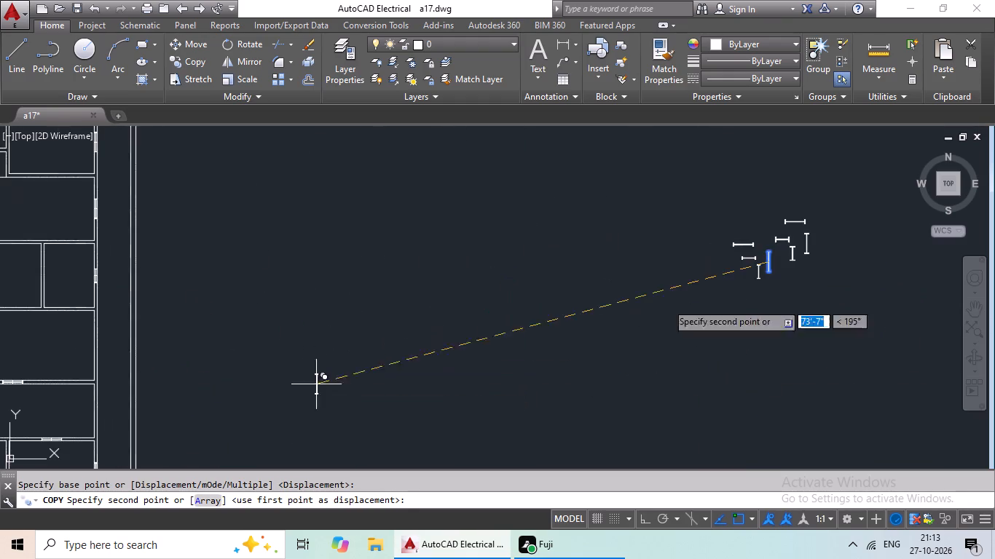
middle_drag(357, 384, 588, 305)
scroll(588, 305, down, 1)
middle_drag(351, 336, 525, 298)
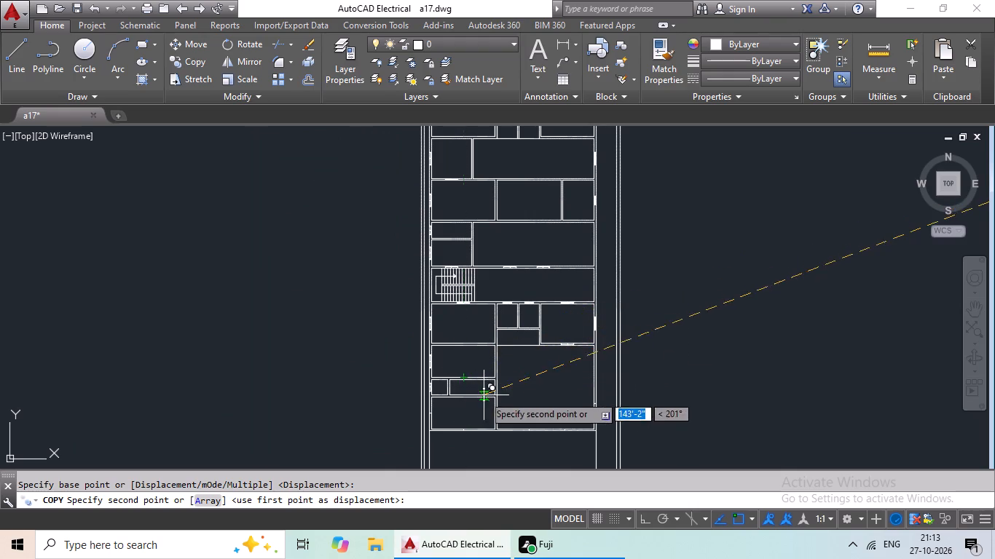
scroll(432, 424, up, 5)
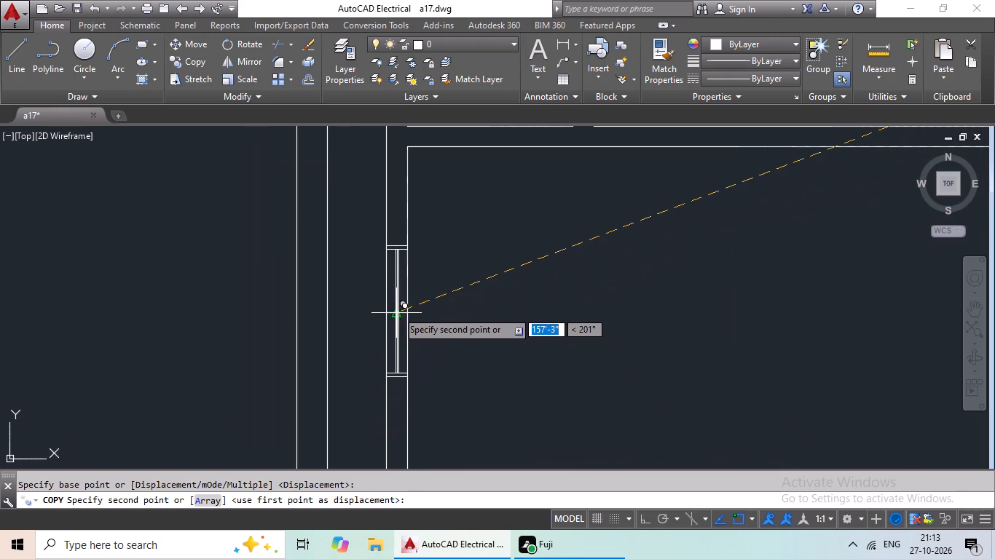
click(397, 311)
Copy the horizontal 3' wide, 6" deep detail by its centre onto the midpoint mark in the bottom-left room's lower wall.
scroll(514, 319, down, 3)
middle_drag(531, 341, 411, 341)
scroll(578, 340, down, 2)
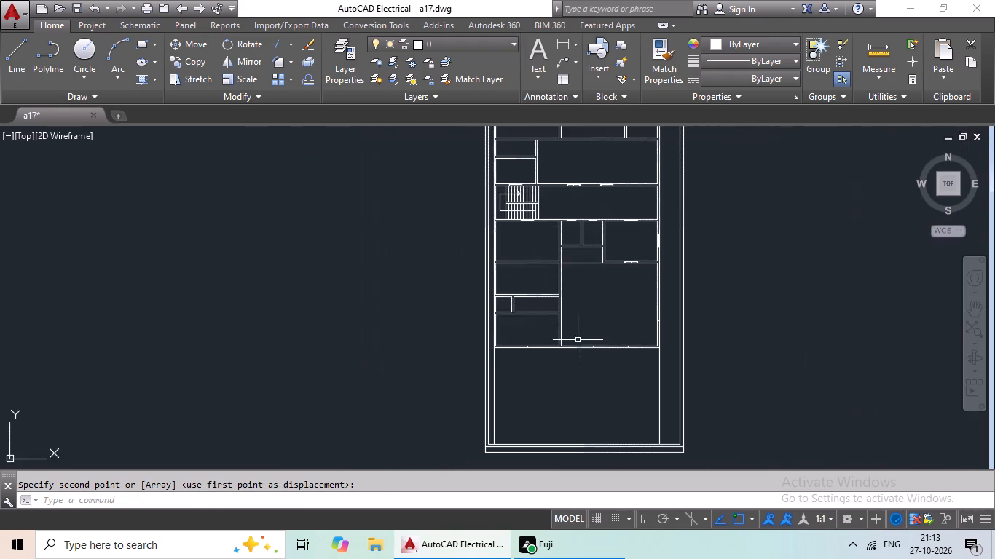
middle_drag(621, 338, 447, 376)
scroll(645, 322, down, 1)
middle_drag(634, 324, 511, 379)
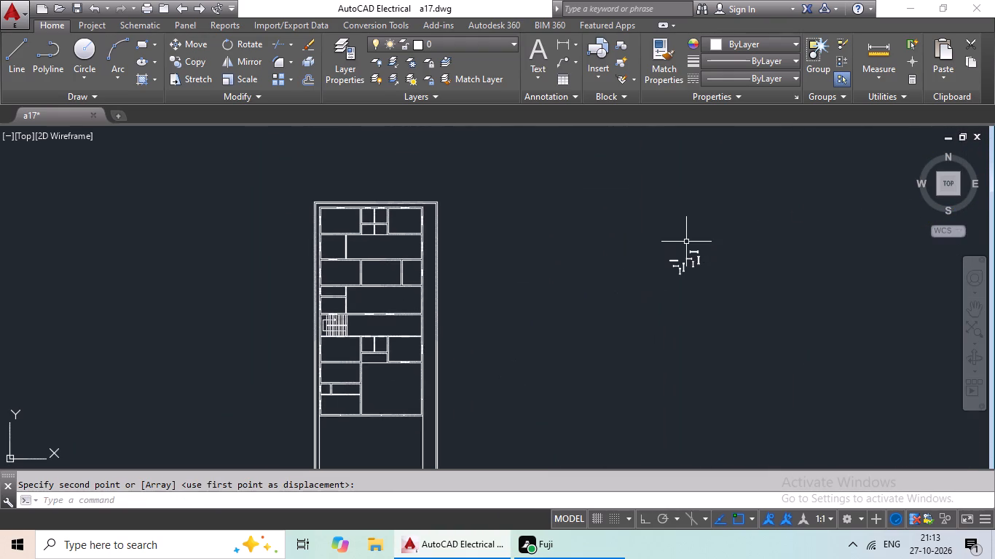
scroll(677, 277, up, 4)
middle_drag(688, 270, 587, 395)
scroll(565, 279, up, 4)
drag(554, 270, 484, 265)
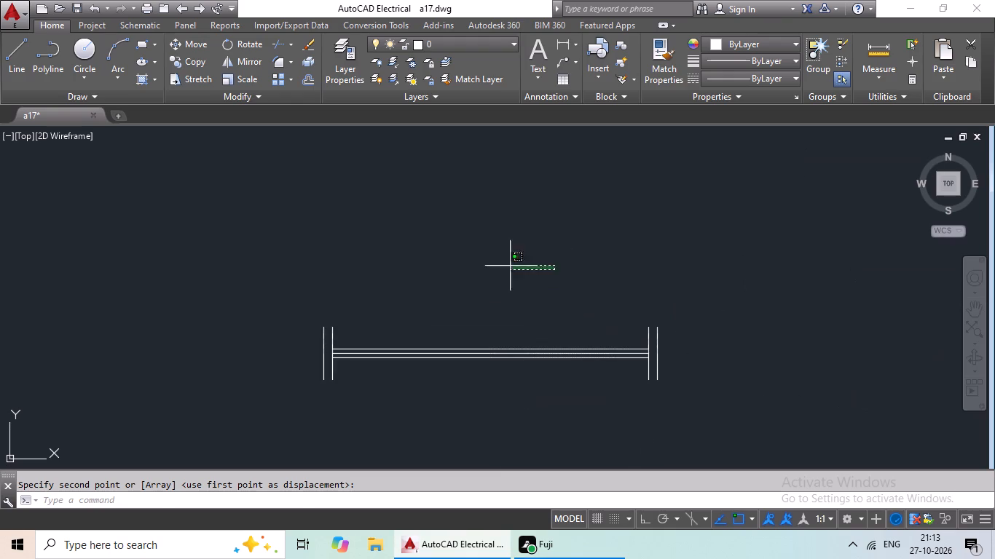
drag(484, 265, 799, 370)
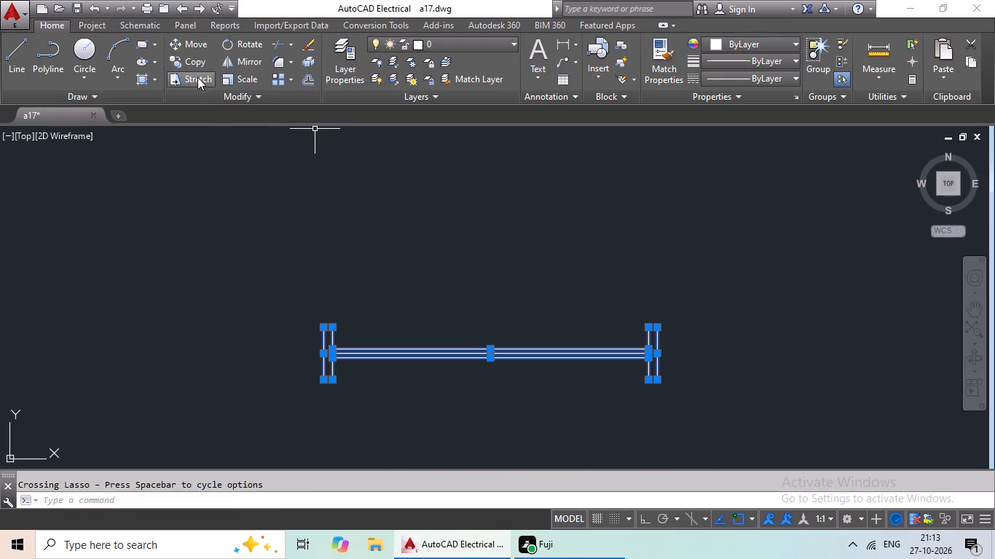
click(197, 68)
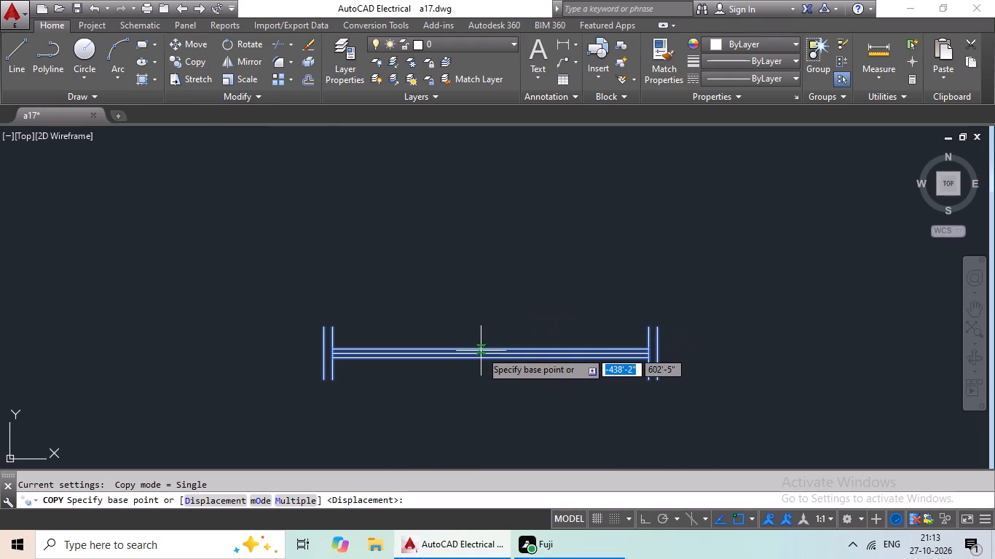
drag(492, 352, 468, 365)
scroll(427, 380, down, 4)
middle_drag(344, 397, 436, 346)
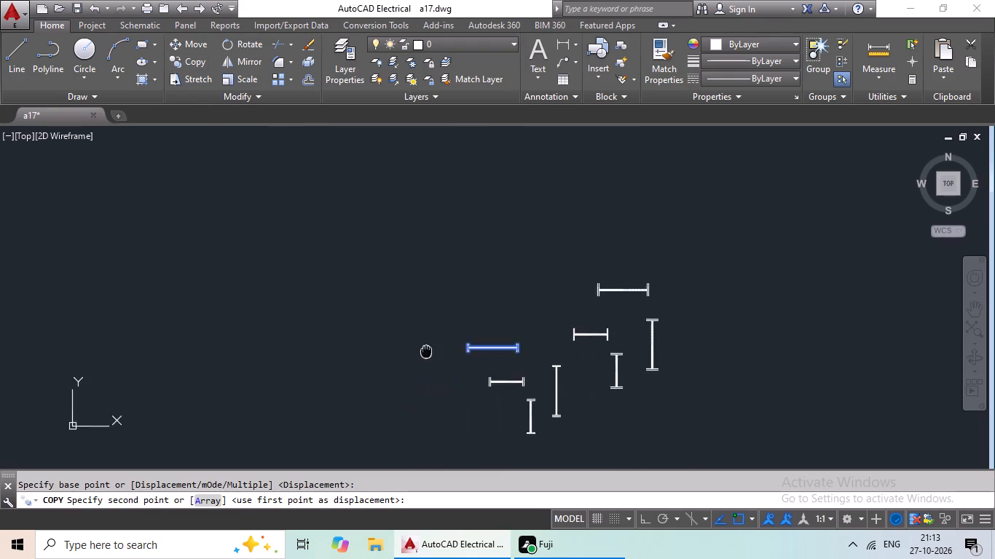
middle_drag(436, 346, 543, 277)
scroll(515, 307, down, 2)
middle_drag(430, 360, 602, 248)
scroll(519, 316, down, 2)
middle_drag(441, 369, 557, 296)
middle_drag(508, 317, 530, 313)
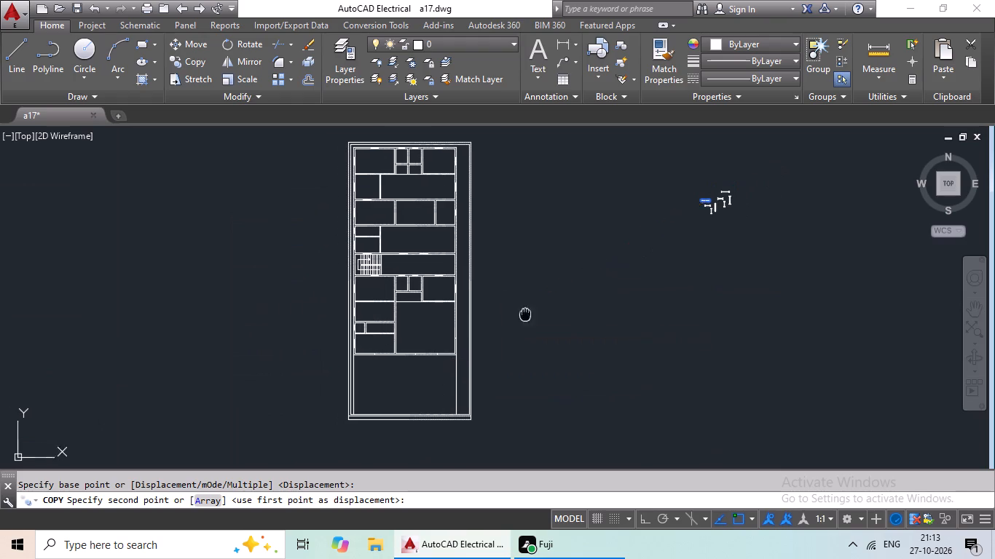
middle_drag(530, 313, 553, 304)
scroll(404, 339, up, 6)
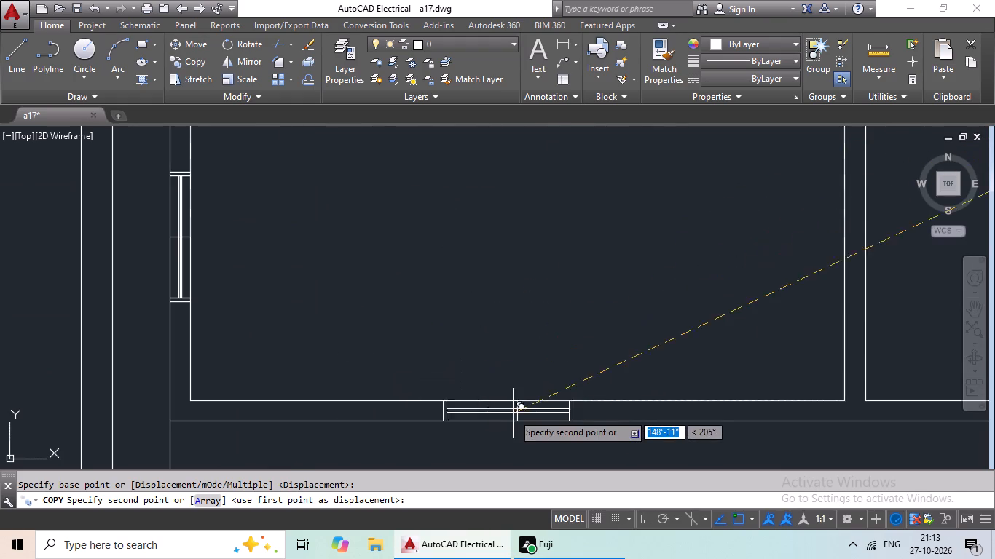
scroll(518, 413, up, 3)
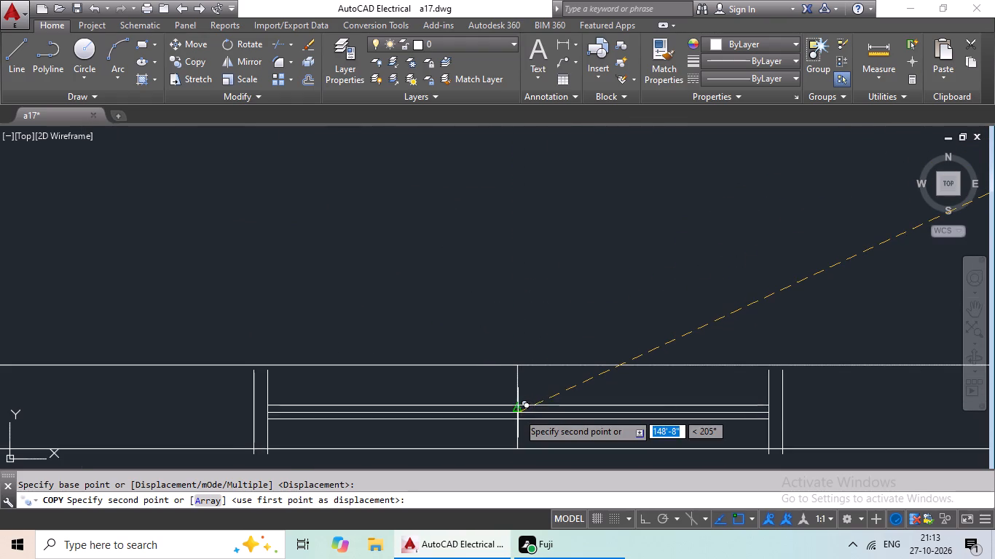
click(519, 409)
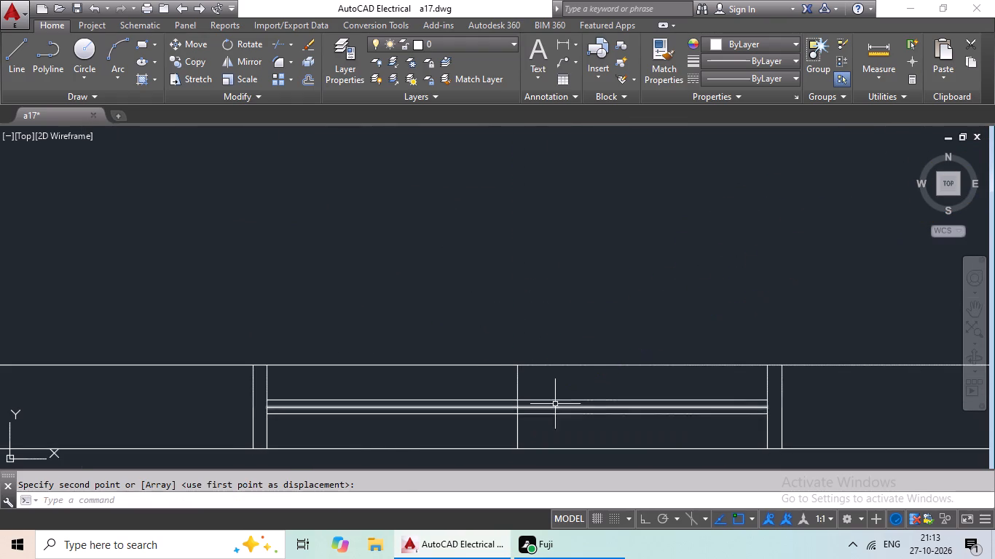
Copy the vertical 3' wide, 6" deep detail by its centre onto the midpoint mark in the large bottom-right room's outer right wall.
scroll(586, 401, down, 4)
middle_drag(587, 400, 217, 409)
scroll(284, 382, down, 3)
middle_drag(460, 416, 375, 417)
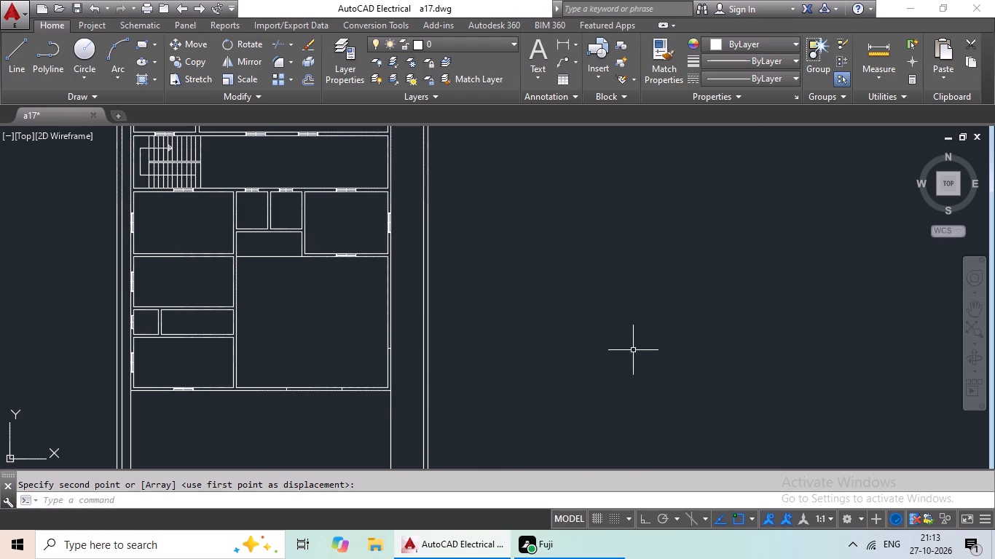
middle_drag(703, 312, 360, 351)
scroll(609, 296, down, 3)
middle_drag(624, 290, 594, 329)
scroll(613, 273, up, 4)
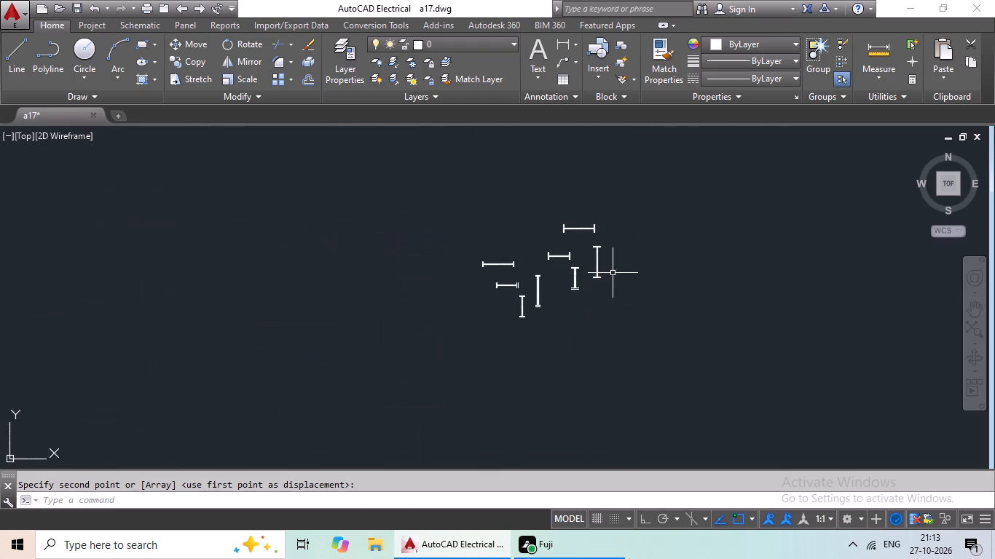
scroll(542, 271, up, 3)
drag(543, 264, 531, 429)
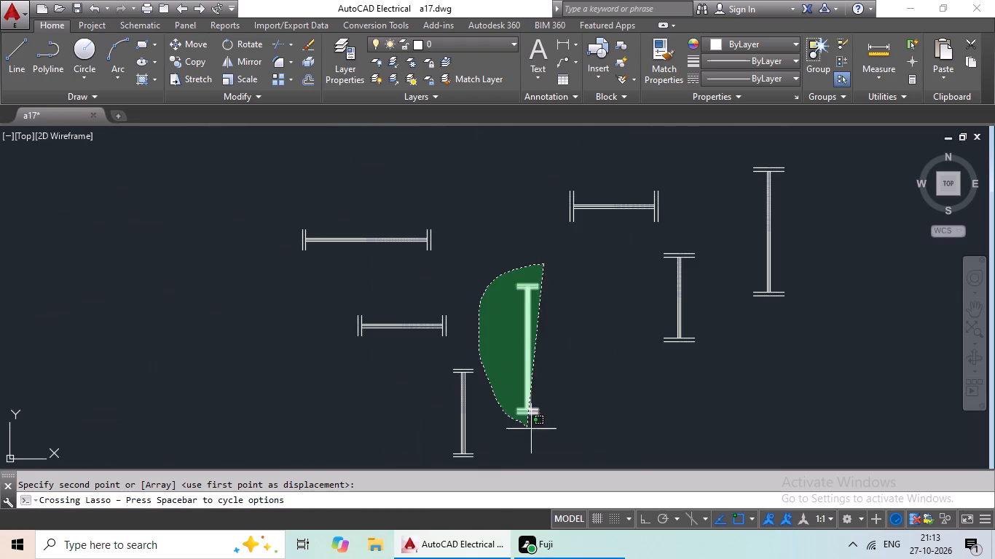
drag(531, 429, 601, 392)
click(184, 59)
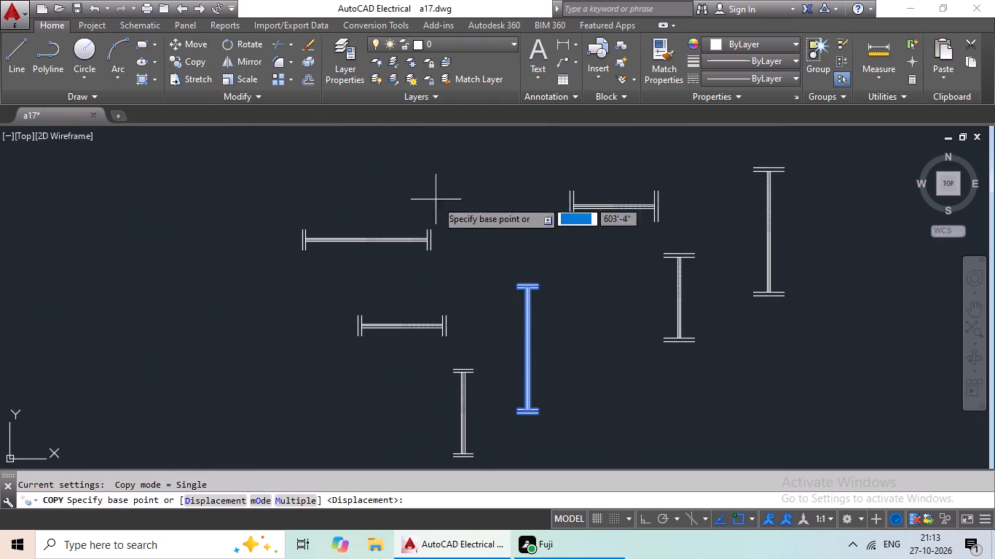
scroll(579, 362, up, 2)
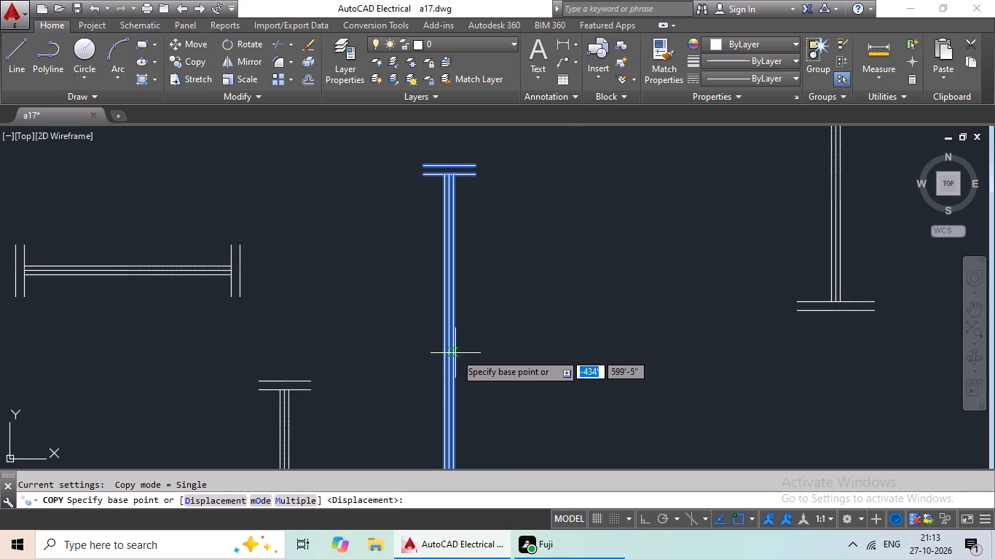
scroll(449, 370, up, 3)
scroll(447, 399, down, 1)
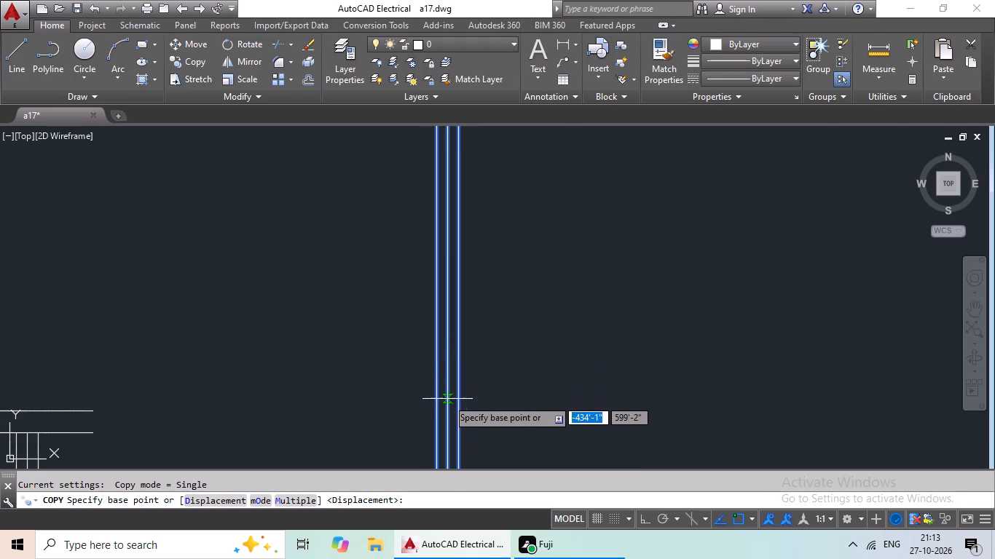
middle_drag(452, 391, 453, 326)
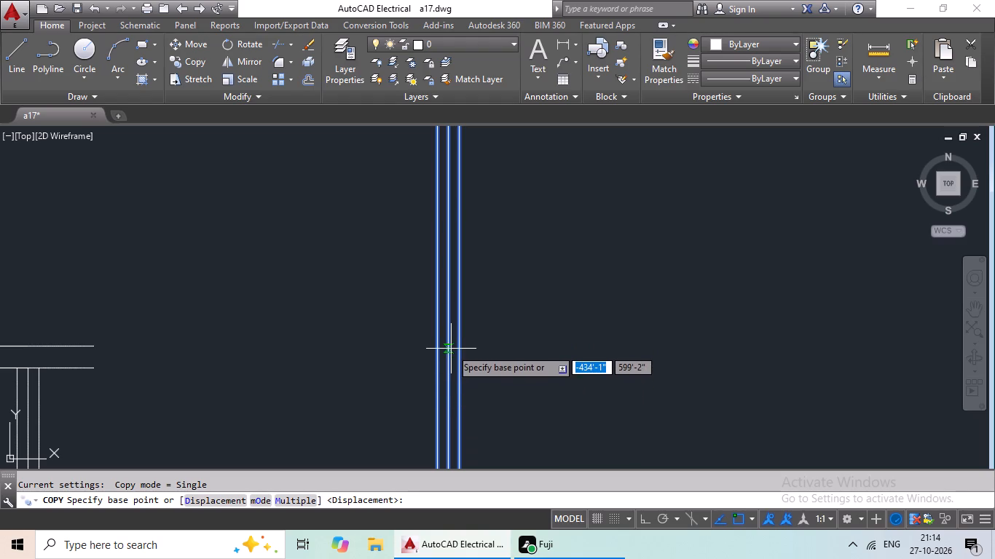
scroll(445, 214, down, 2)
click(445, 214)
scroll(300, 316, down, 4)
middle_drag(256, 348, 321, 323)
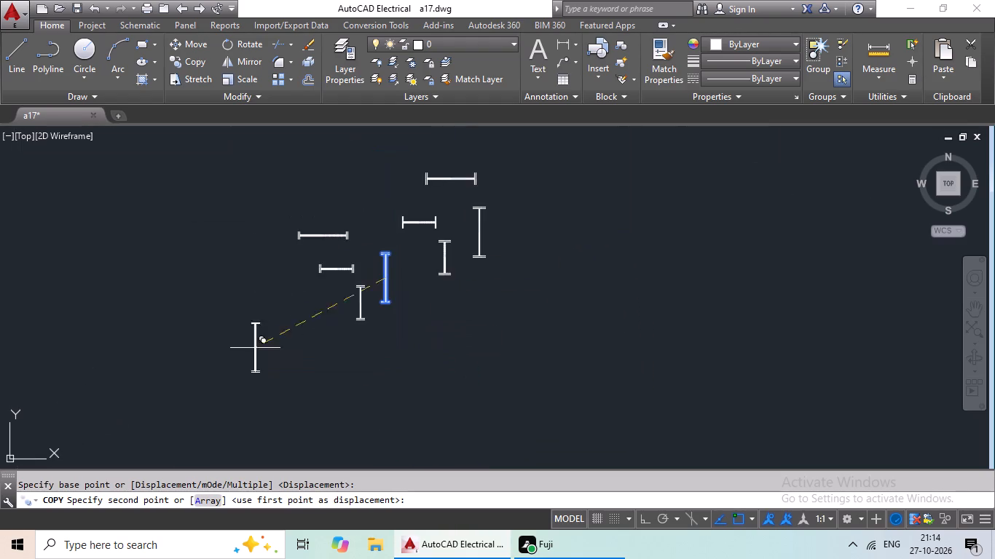
middle_drag(237, 336, 433, 251)
scroll(214, 324, down, 1)
middle_drag(213, 324, 357, 247)
scroll(323, 282, down, 2)
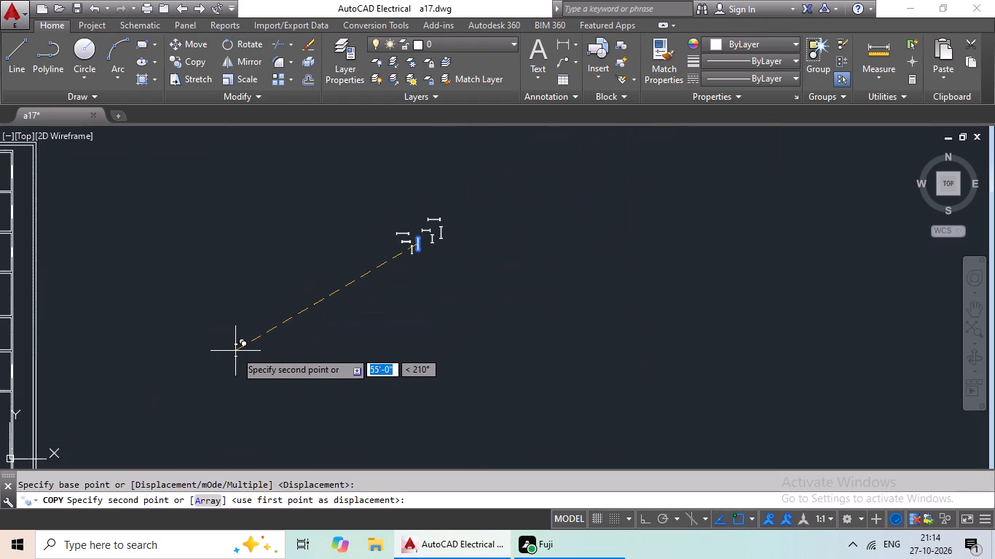
scroll(257, 314, down, 3)
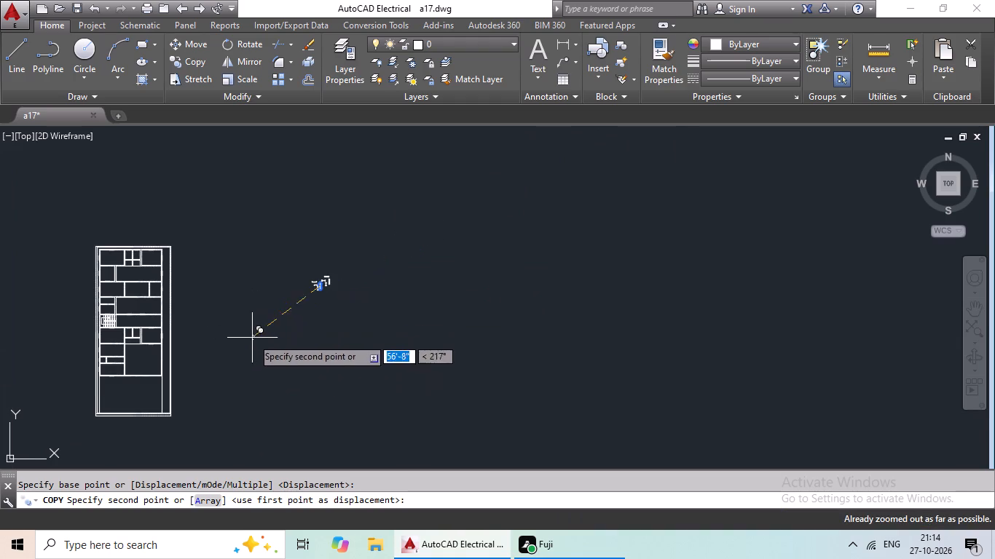
scroll(174, 360, up, 4)
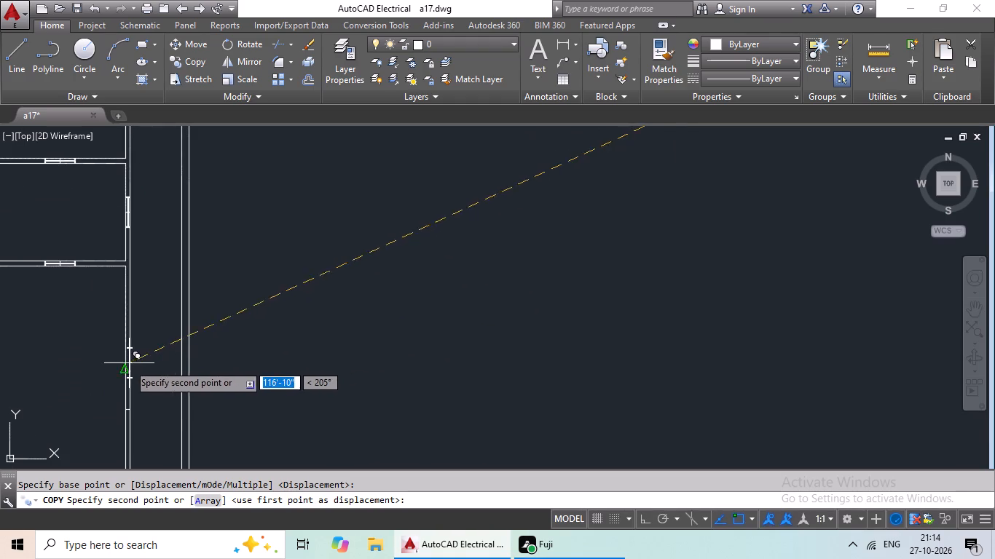
scroll(114, 417, up, 4)
middle_drag(178, 423, 287, 346)
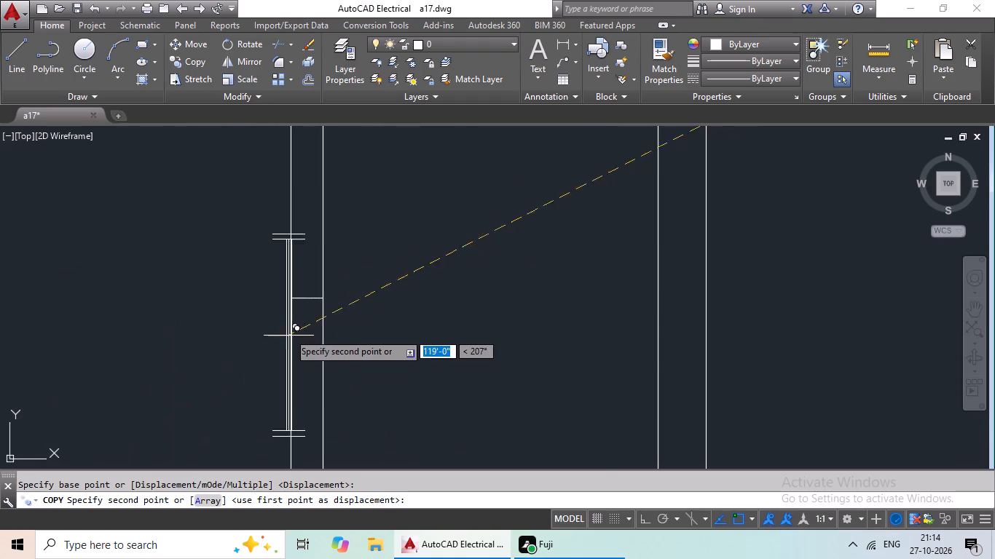
click(306, 301)
Copy the horizontal 3' wide, 6" deep detail by its centre onto the right-hand mark in the large bottom-right room's lower wall.
scroll(368, 279, down, 4)
middle_drag(391, 317, 421, 298)
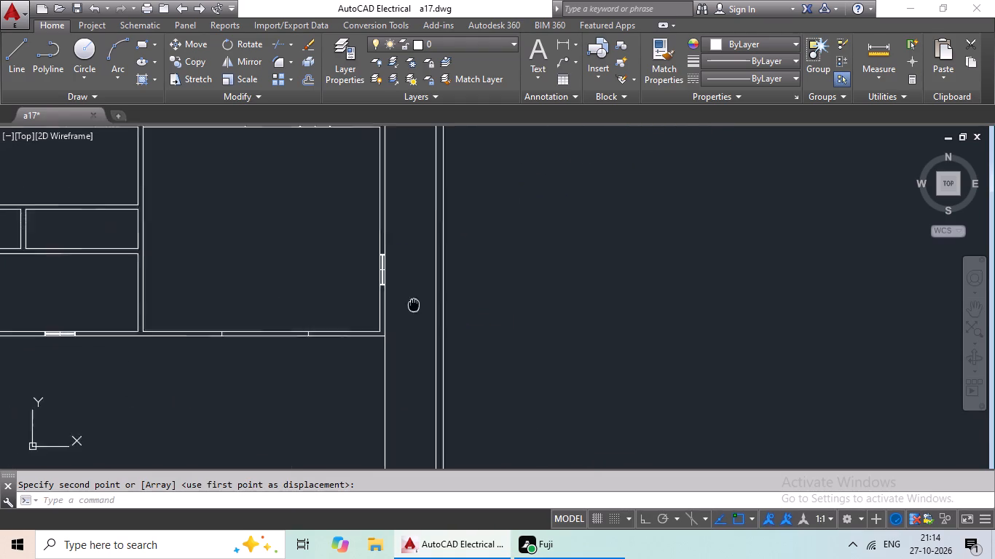
middle_drag(421, 298, 432, 291)
scroll(433, 291, down, 2)
middle_drag(511, 245, 409, 301)
scroll(561, 225, down, 2)
middle_drag(583, 207, 559, 229)
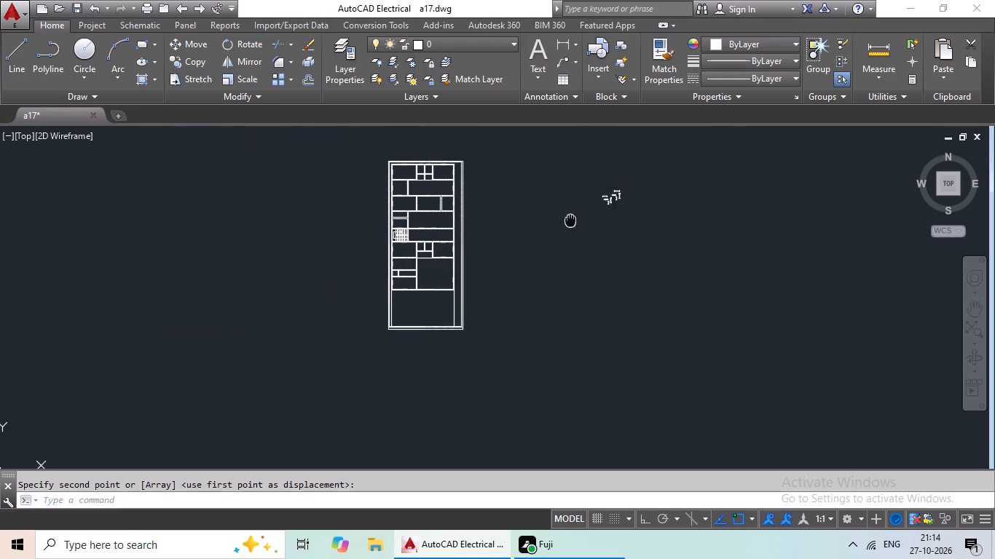
middle_drag(559, 229, 555, 232)
scroll(591, 212, up, 7)
middle_drag(602, 189, 602, 190)
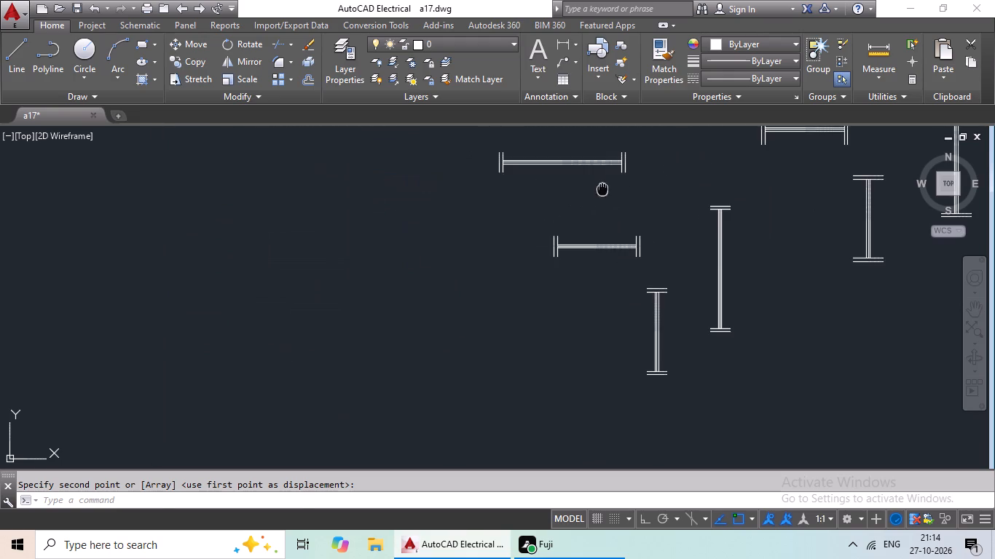
middle_drag(602, 190, 575, 266)
drag(609, 186, 626, 260)
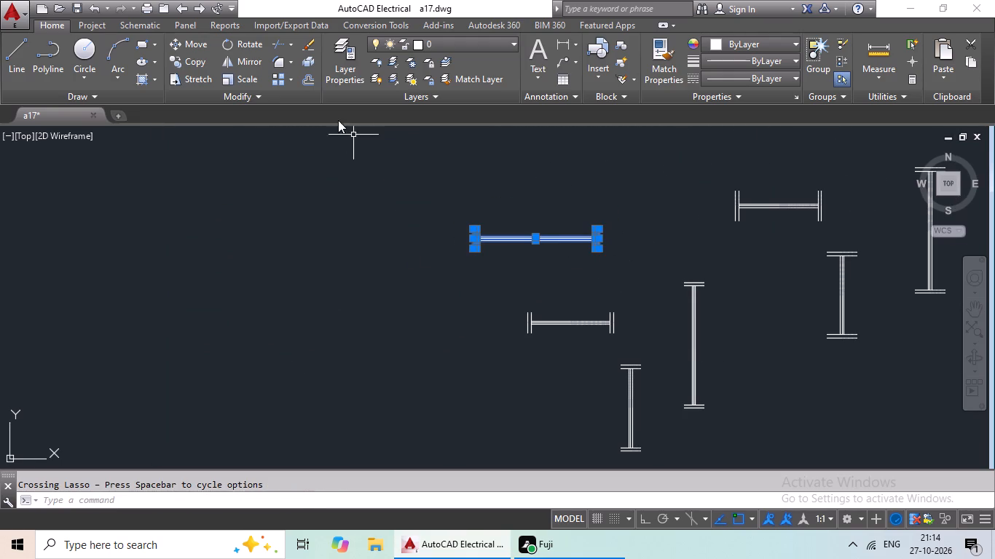
click(194, 57)
scroll(534, 239, up, 4)
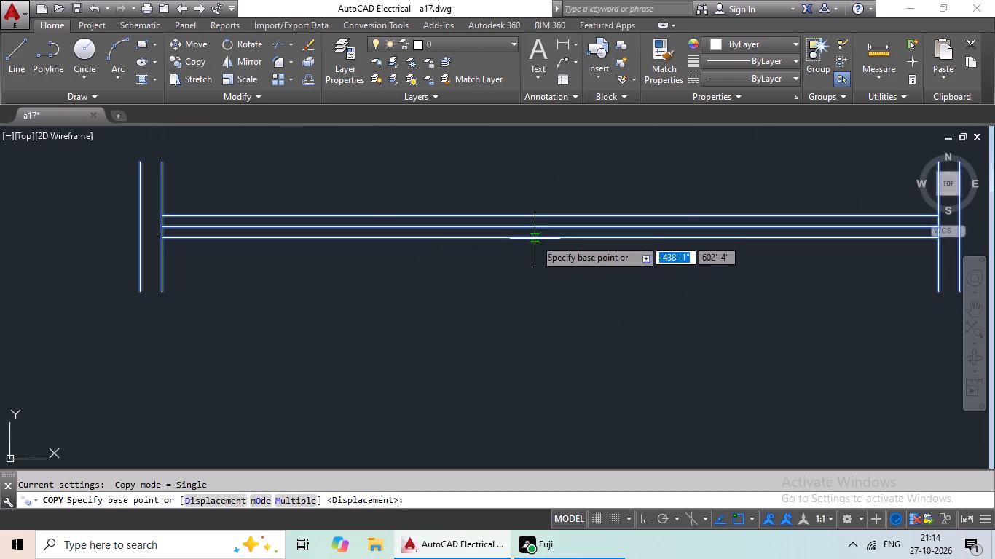
click(552, 228)
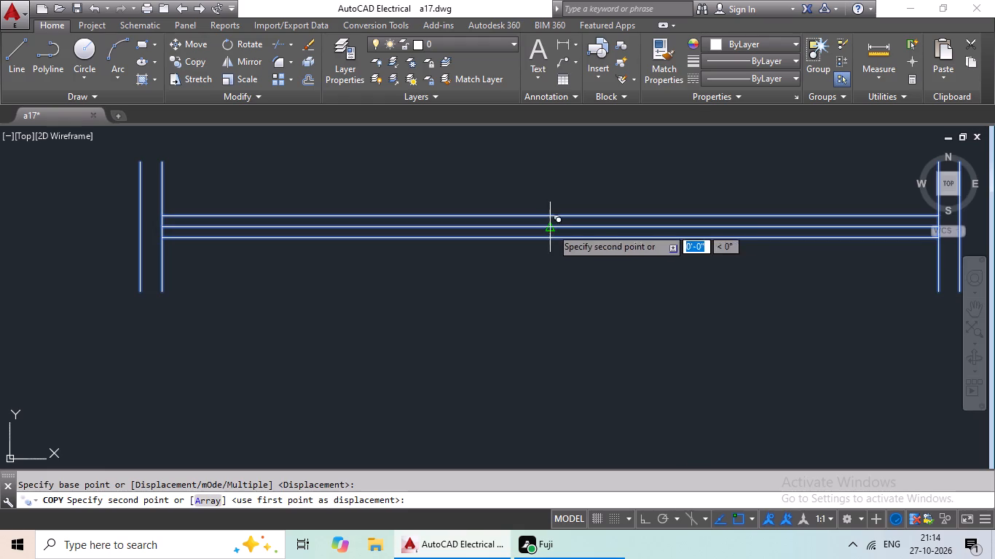
scroll(473, 262, down, 3)
scroll(226, 407, down, 2)
middle_drag(231, 418, 232, 418)
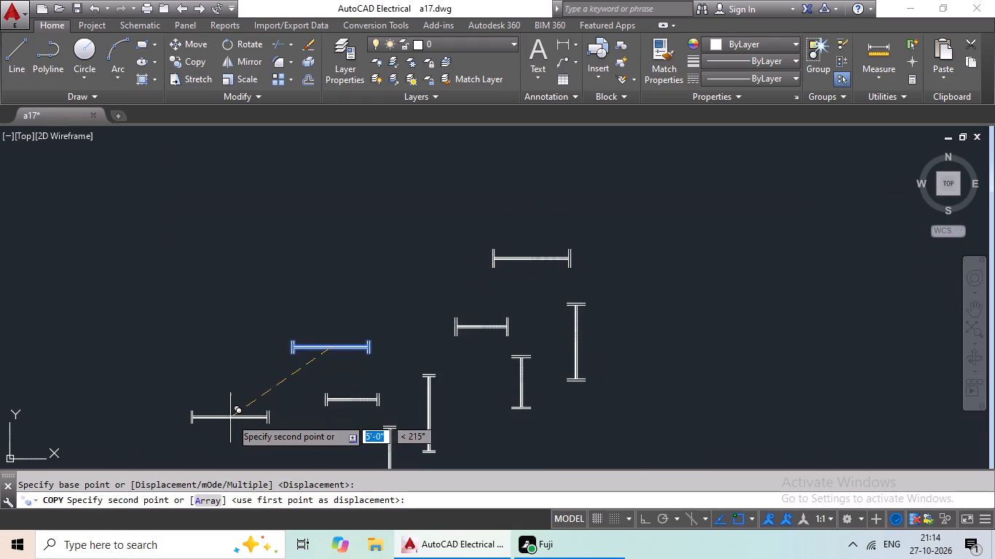
middle_drag(232, 418, 471, 342)
middle_drag(372, 389, 564, 314)
scroll(481, 372, down, 2)
middle_drag(417, 396, 554, 347)
middle_drag(328, 421, 563, 328)
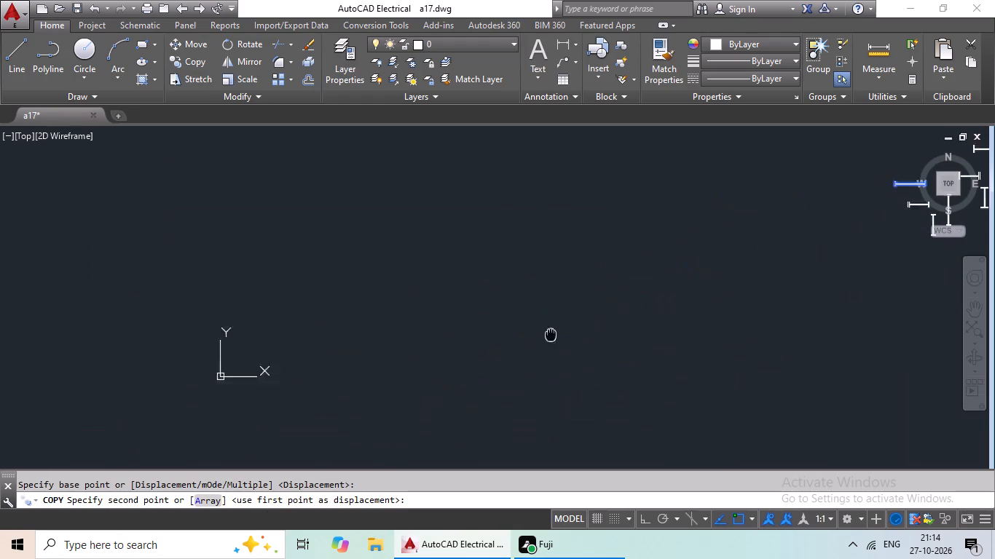
middle_drag(310, 392, 511, 314)
middle_drag(434, 367, 621, 336)
middle_drag(560, 390, 645, 328)
middle_drag(597, 377, 644, 318)
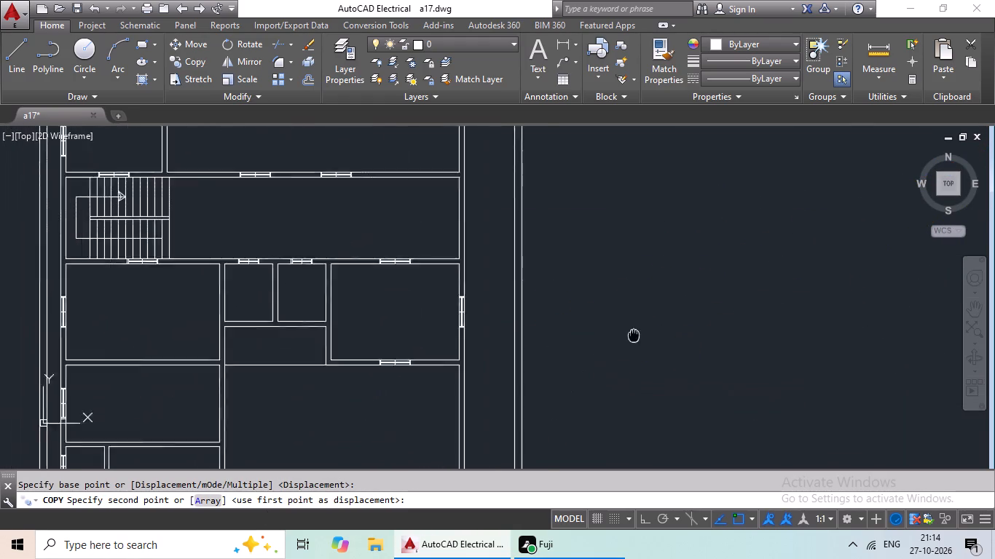
middle_drag(644, 318, 656, 296)
middle_drag(624, 337, 692, 216)
scroll(460, 408, up, 5)
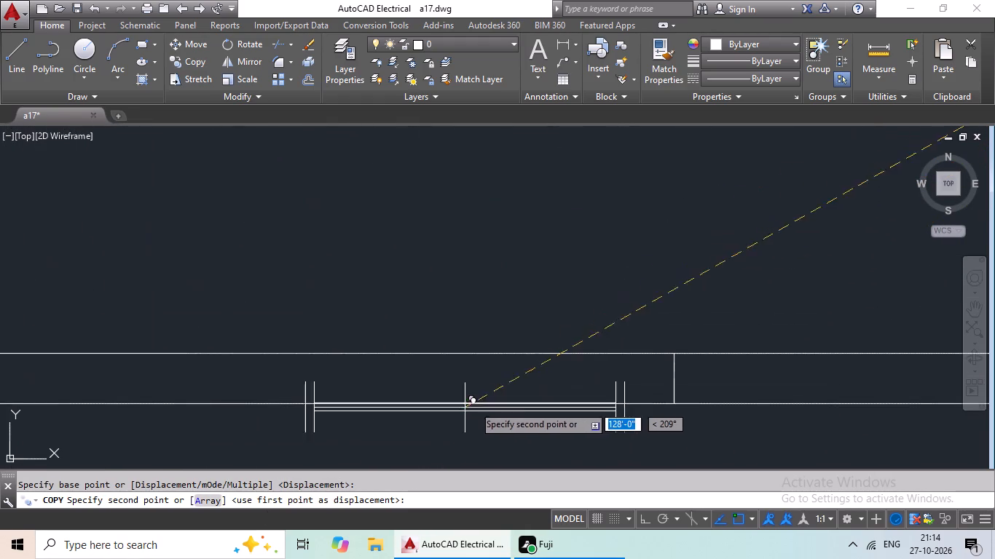
click(678, 380)
Copy the horizontal 3' wide, 6" deep detail by its centre onto the left-hand mark in the large bottom-right room's lower wall.
scroll(682, 378, down, 4)
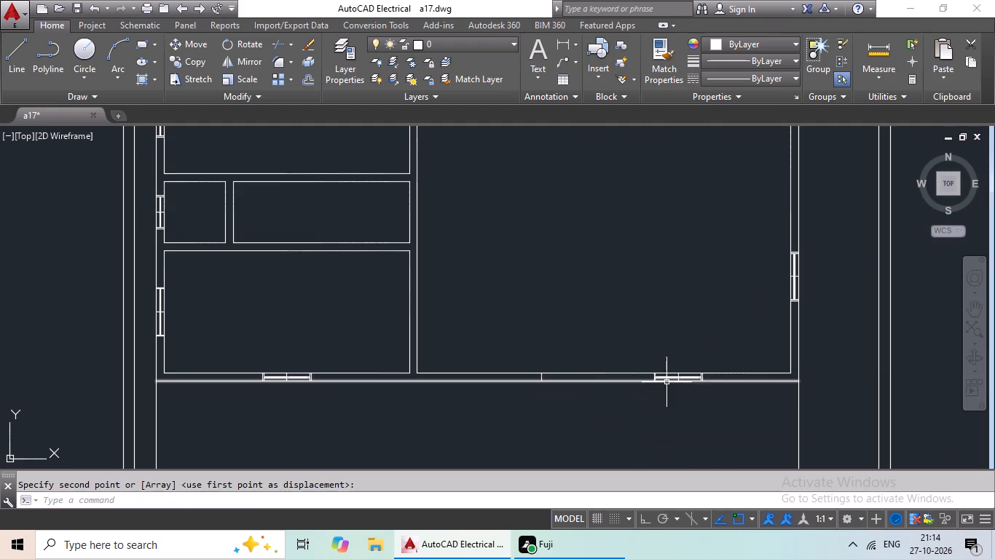
middle_drag(704, 373, 496, 444)
scroll(826, 341, down, 1)
middle_drag(872, 324, 637, 379)
middle_drag(737, 328, 742, 325)
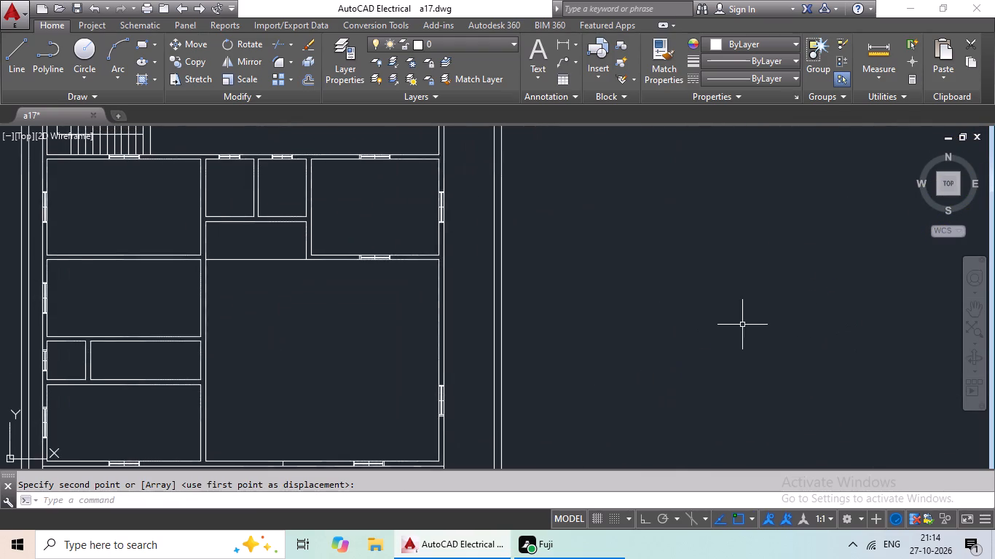
middle_drag(742, 325, 519, 414)
scroll(689, 328, down, 2)
middle_drag(707, 312, 425, 415)
middle_drag(626, 318, 563, 368)
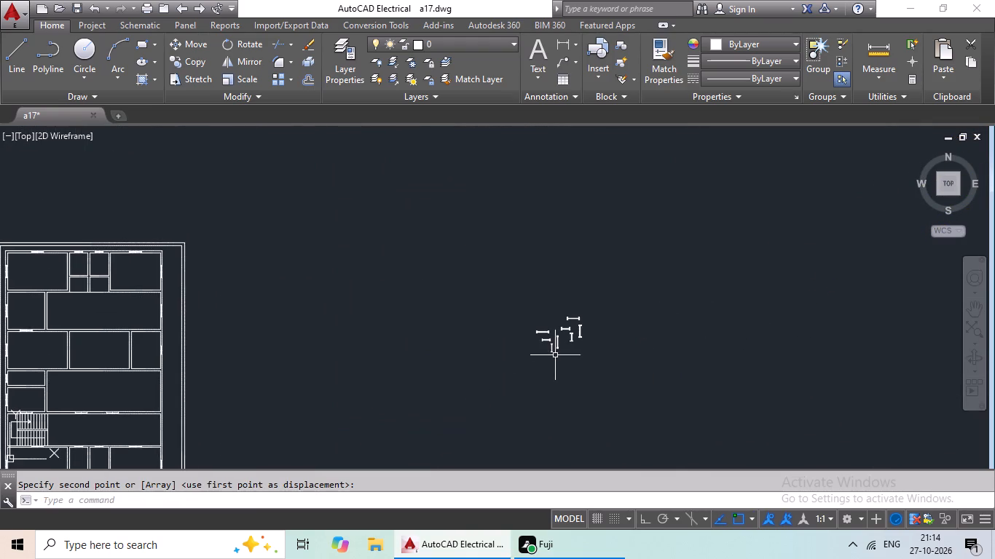
scroll(548, 335, up, 5)
drag(566, 269, 526, 320)
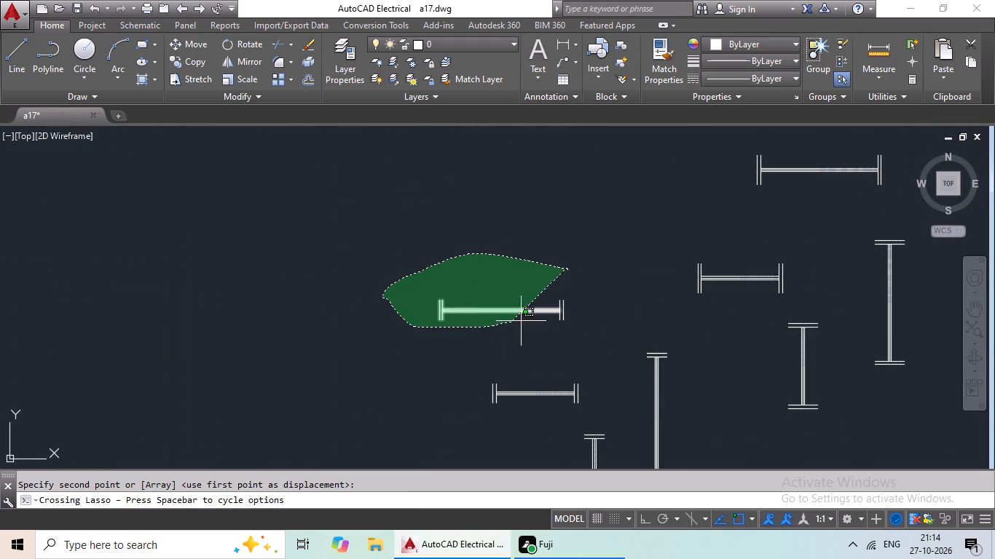
drag(526, 320, 583, 313)
click(192, 56)
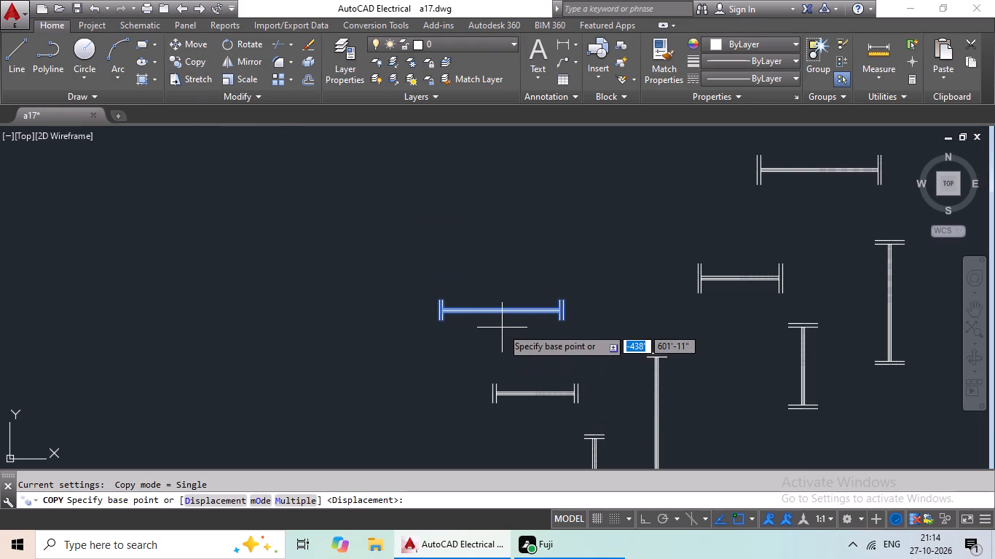
scroll(498, 309, up, 3)
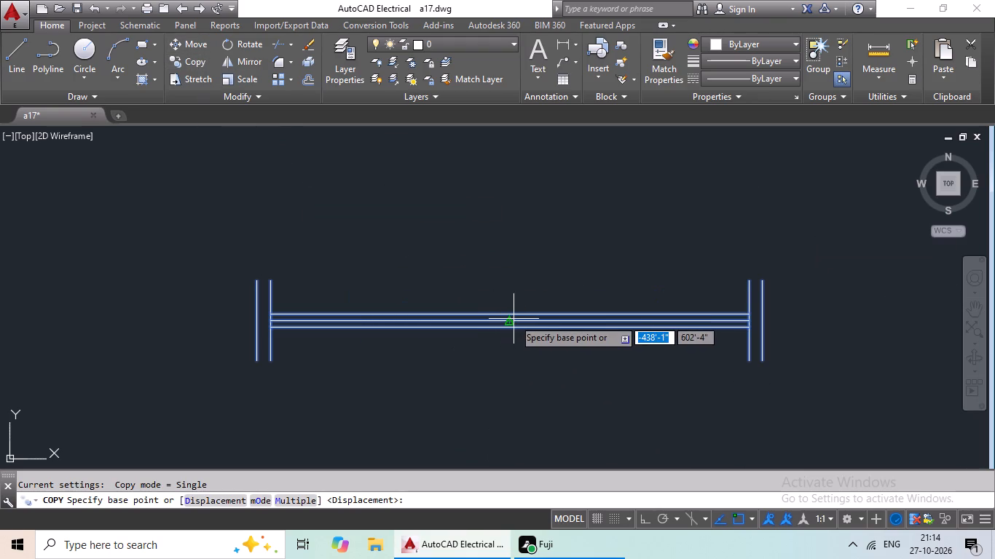
click(511, 321)
scroll(390, 365, down, 4)
middle_drag(252, 410, 514, 259)
scroll(473, 290, down, 3)
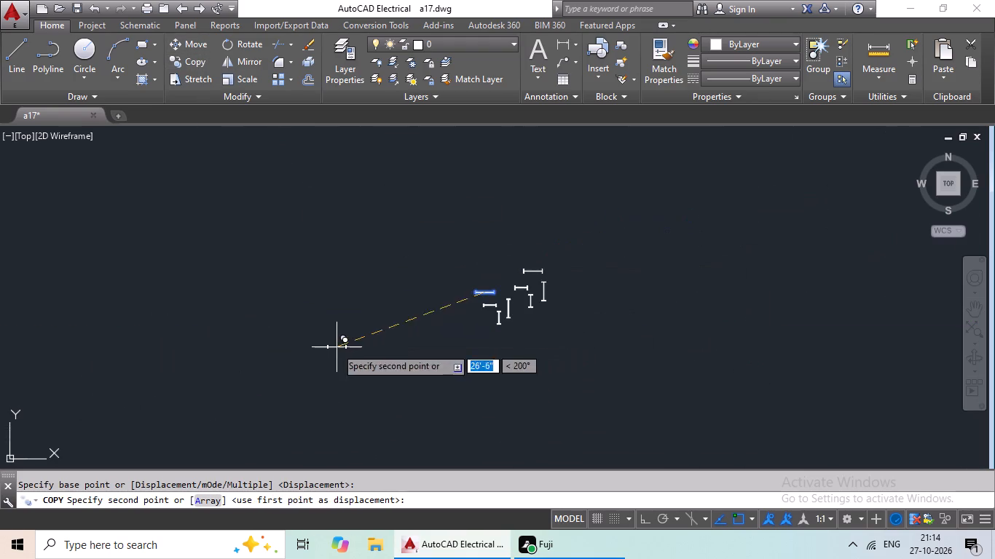
middle_drag(349, 336, 615, 160)
scroll(399, 296, down, 2)
middle_drag(468, 245, 477, 239)
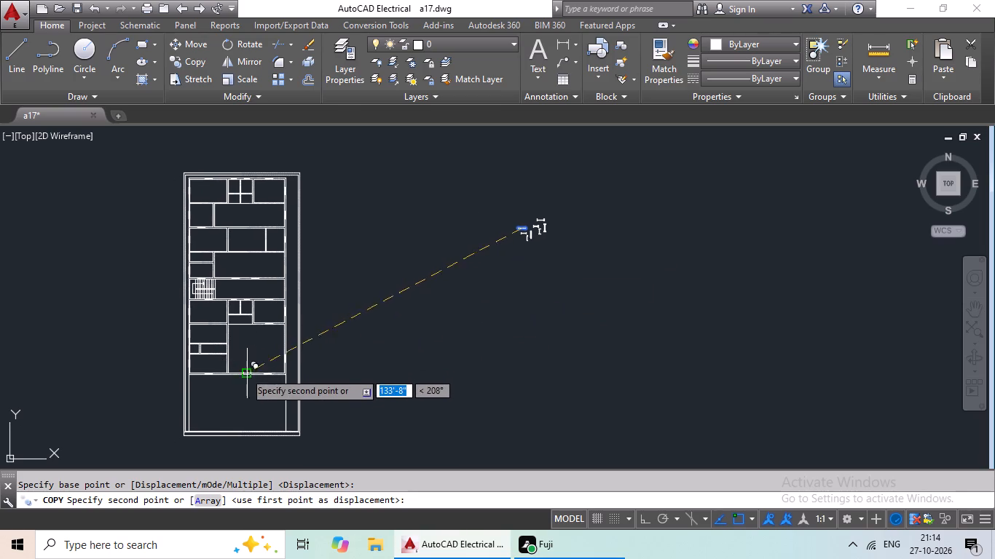
scroll(245, 372, up, 8)
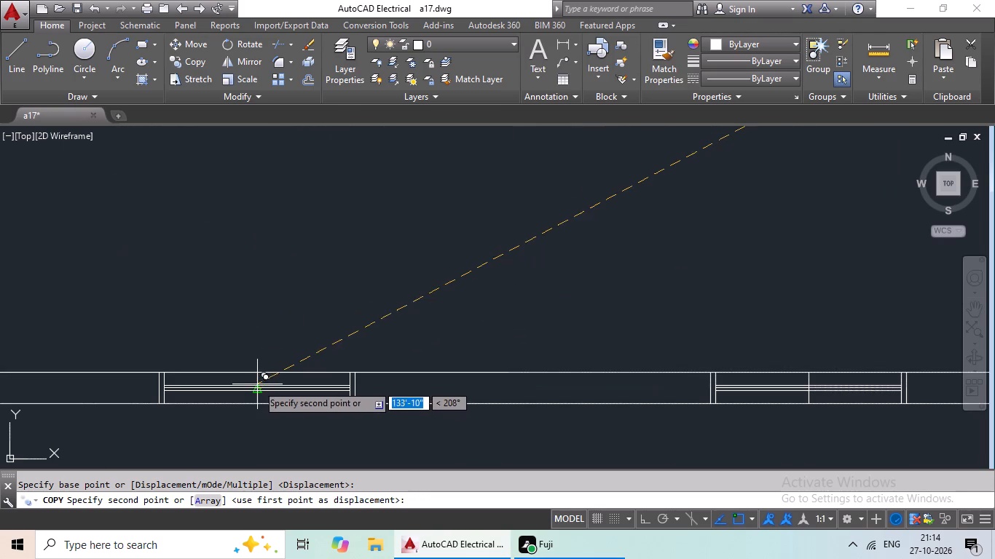
click(257, 387)
Erase all the reusable opening details standing outside the floor plan.
scroll(328, 307, down, 4)
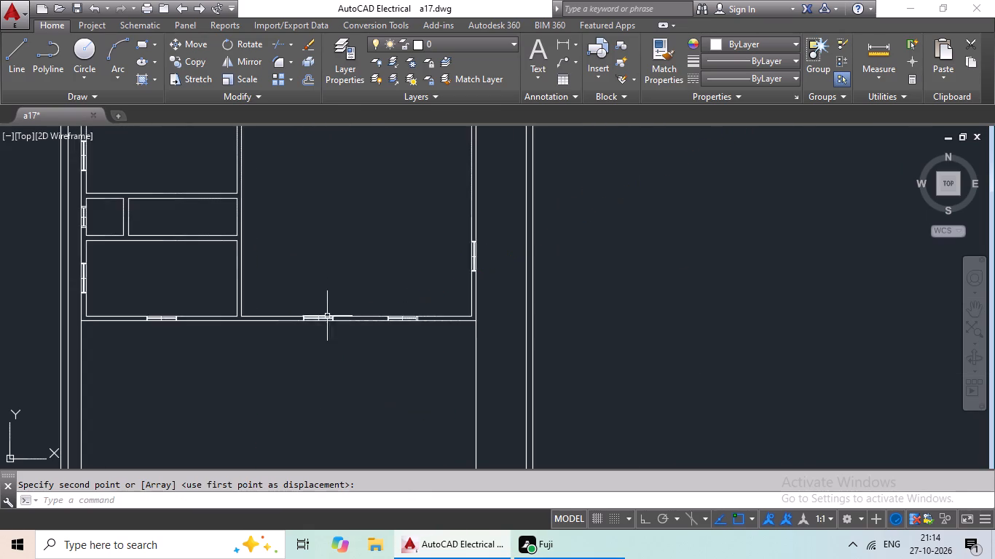
scroll(355, 303, down, 2)
middle_drag(496, 304, 482, 347)
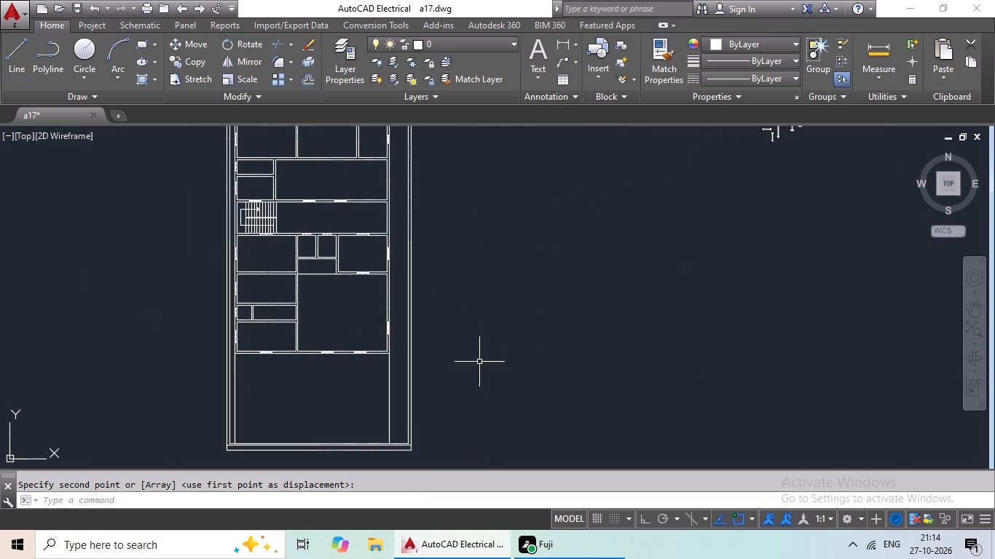
scroll(375, 336, up, 2)
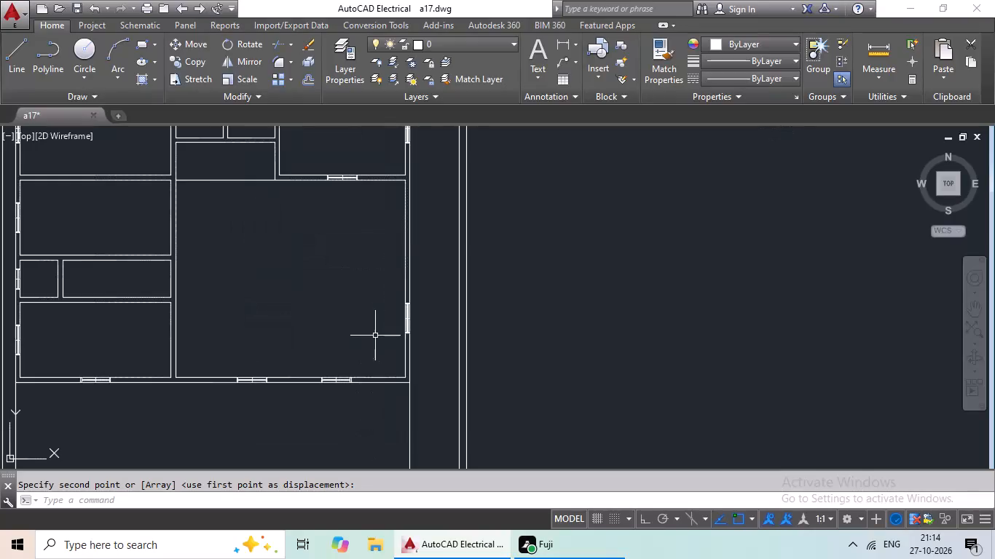
scroll(375, 337, down, 2)
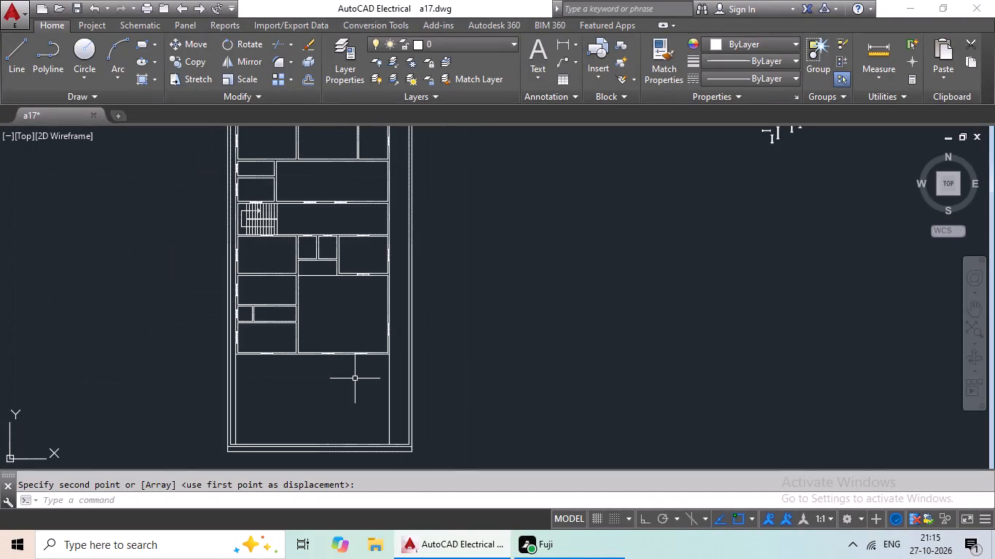
key(Escape)
scroll(463, 346, down, 2)
middle_drag(496, 329, 471, 369)
drag(621, 274, 551, 344)
drag(610, 252, 635, 325)
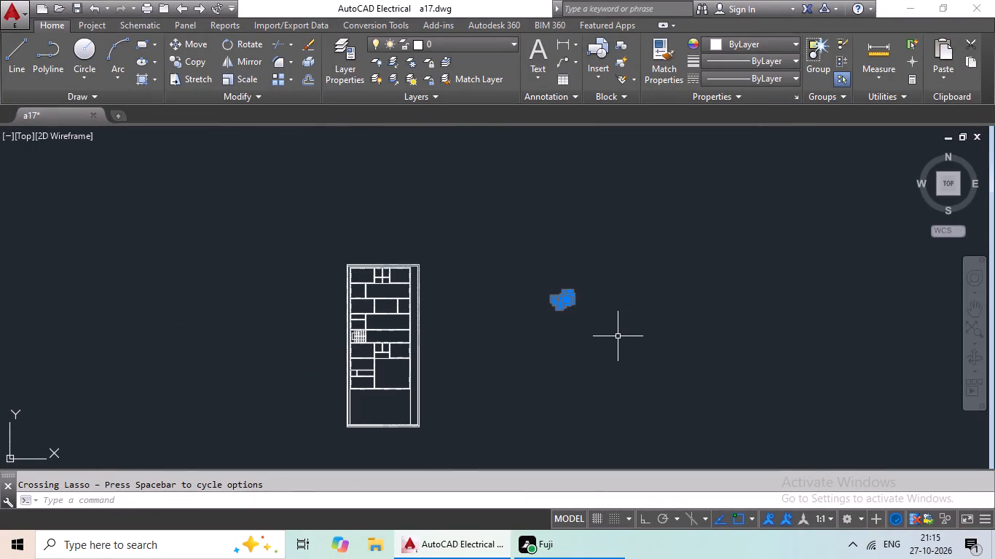
key(Delete)
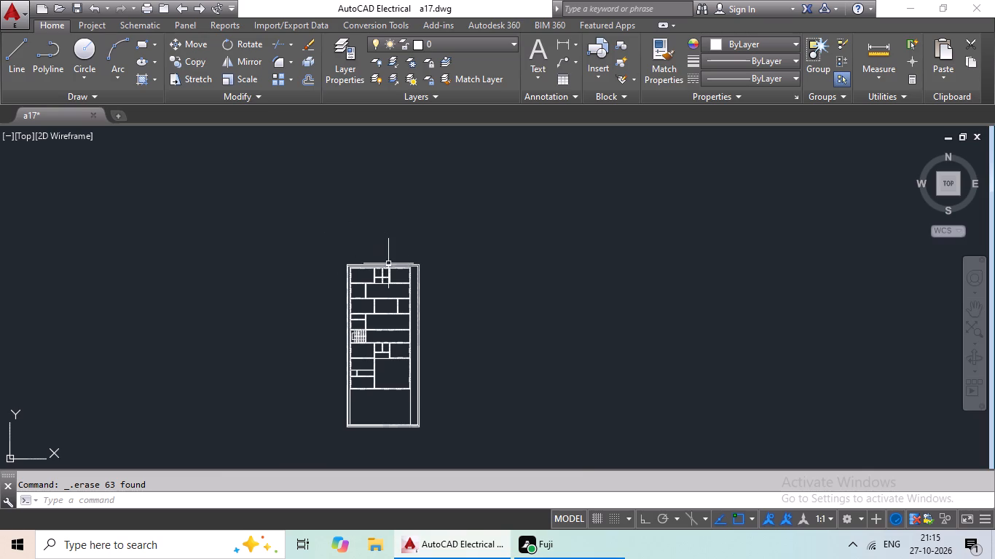
Select the midpoint marks in the top wall's openings for the top-right room and the two small rooms beside it.
scroll(388, 263, up, 6)
scroll(586, 309, up, 3)
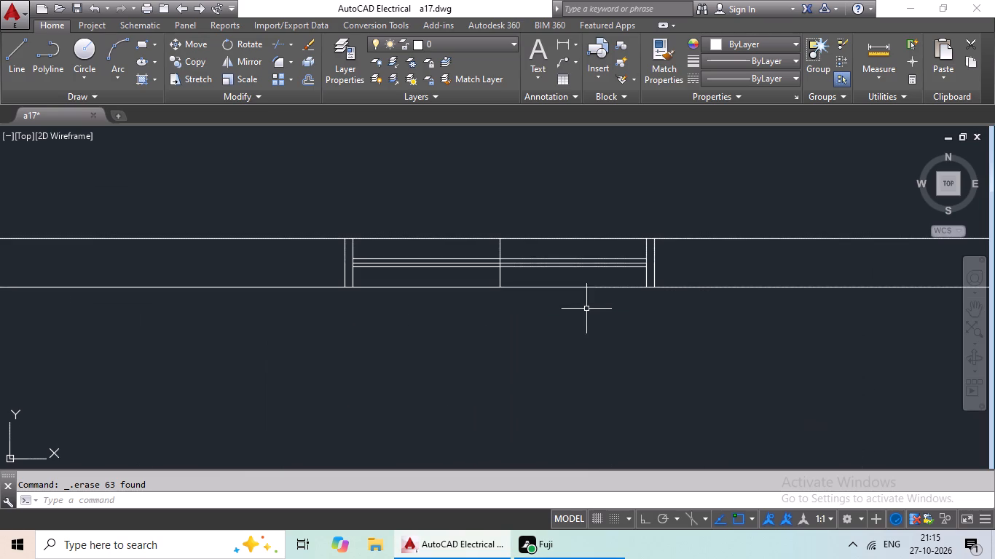
click(500, 282)
scroll(444, 336, down, 1)
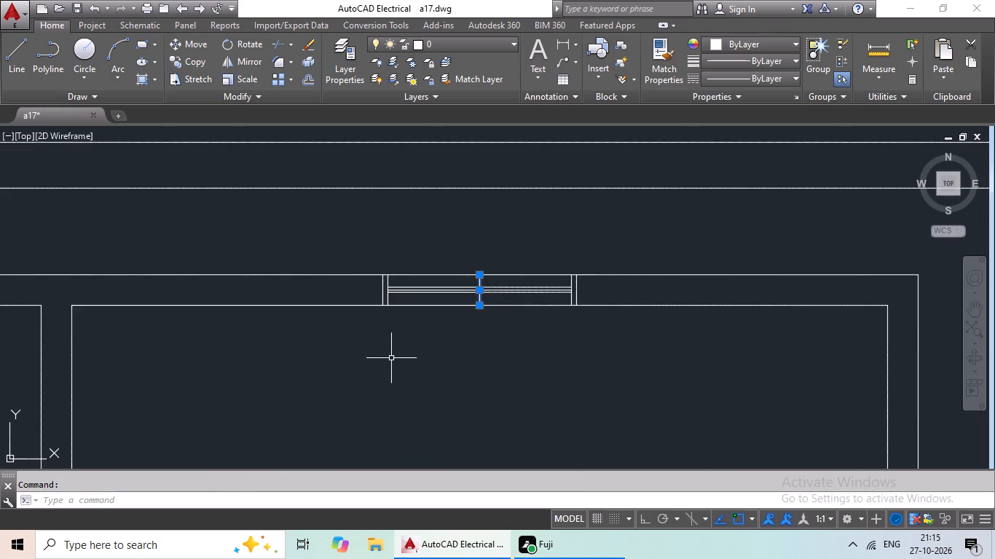
scroll(439, 364, down, 1)
middle_drag(463, 362, 701, 355)
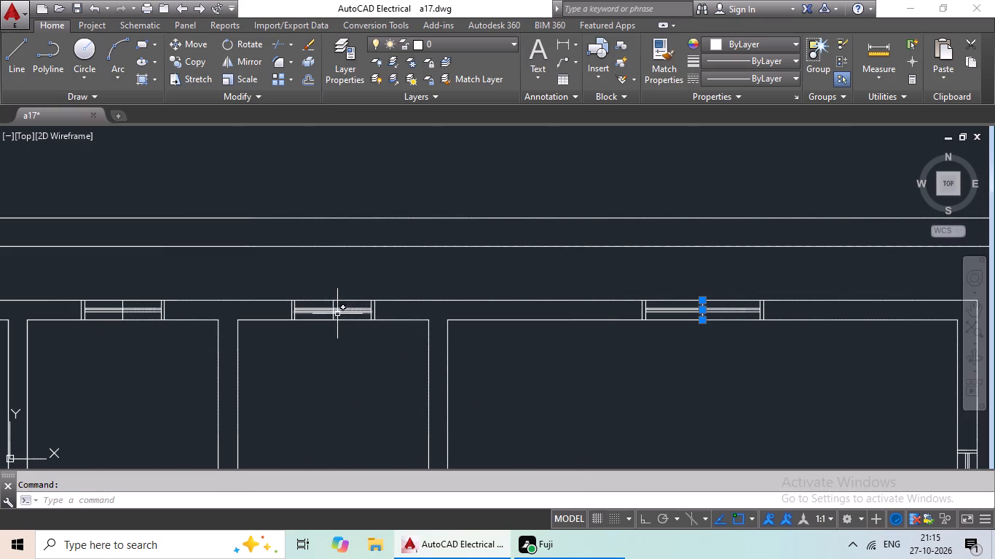
click(334, 316)
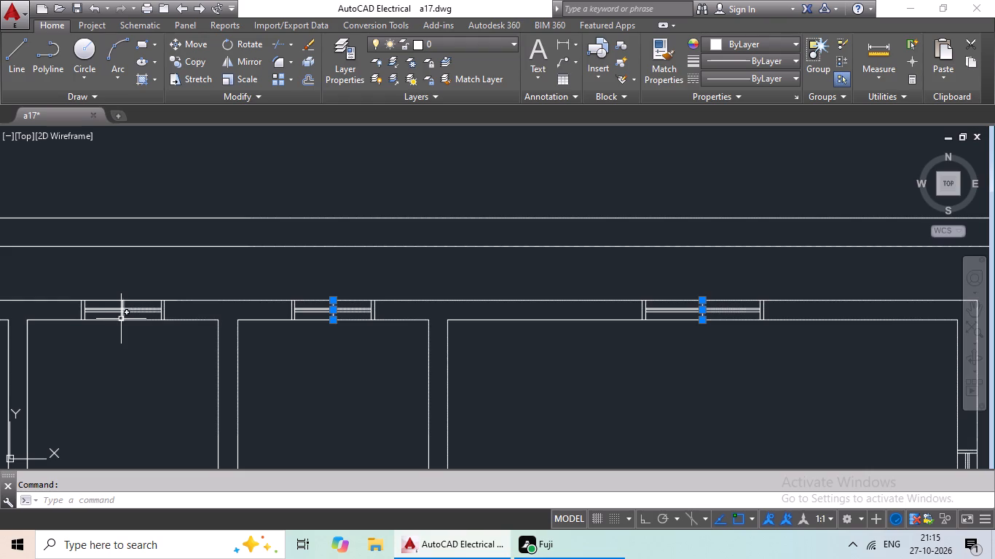
click(123, 316)
Add the midpoint marks in the top-right room's outer right wall opening and the top-left room's outer left wall opening to the selection.
scroll(216, 319, down, 5)
middle_drag(264, 342, 284, 312)
scroll(304, 305, up, 2)
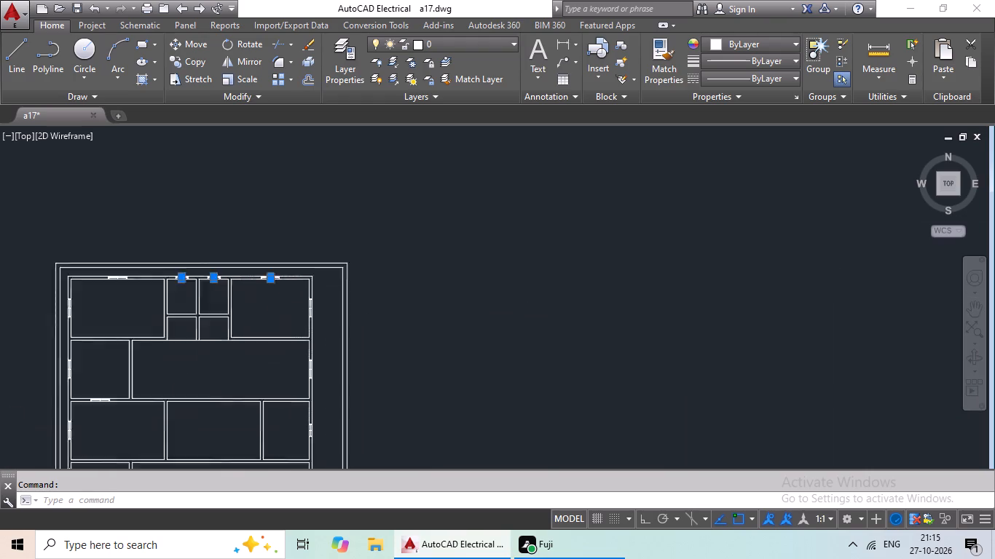
scroll(304, 305, up, 6)
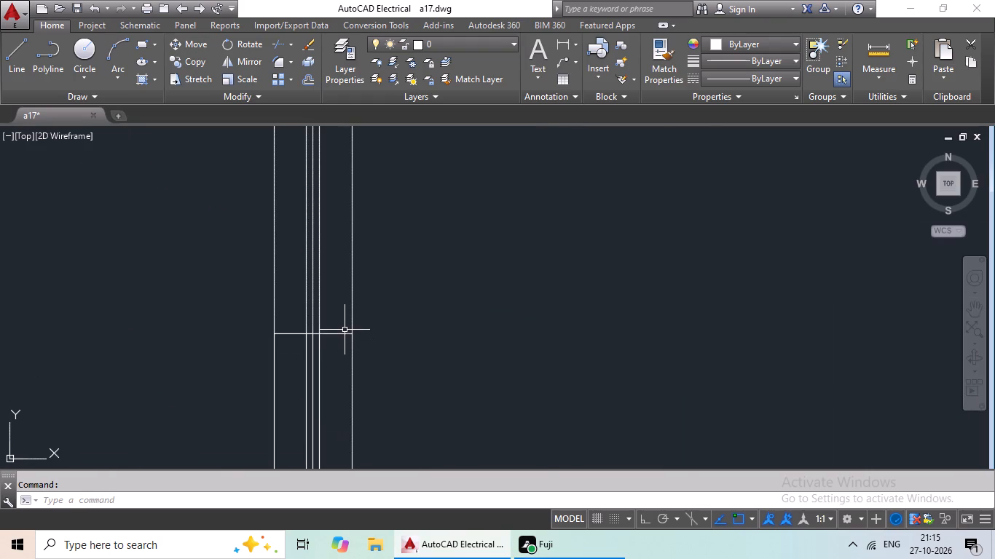
click(345, 333)
scroll(345, 333, down, 3)
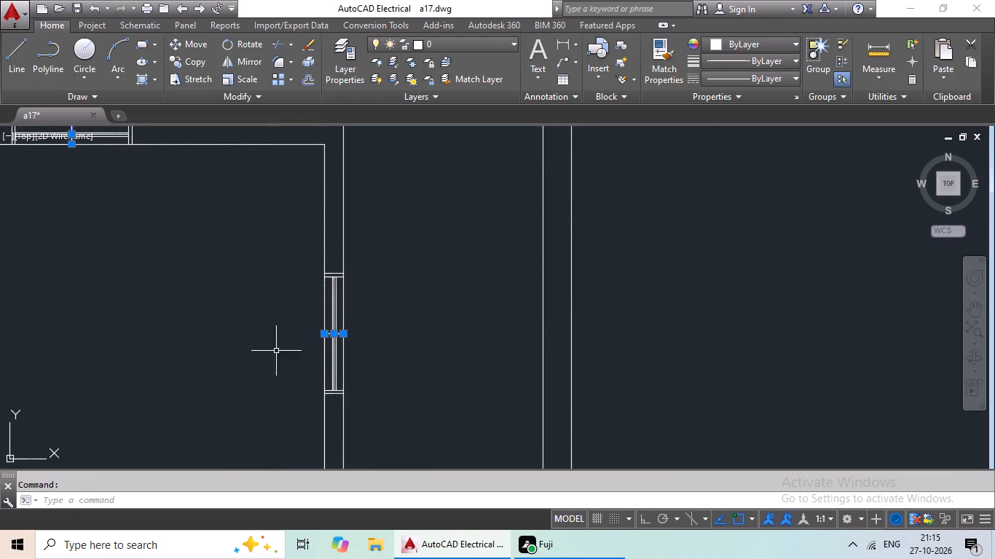
middle_drag(103, 360, 443, 336)
scroll(452, 333, down, 2)
middle_drag(396, 360, 565, 328)
middle_drag(398, 336, 509, 338)
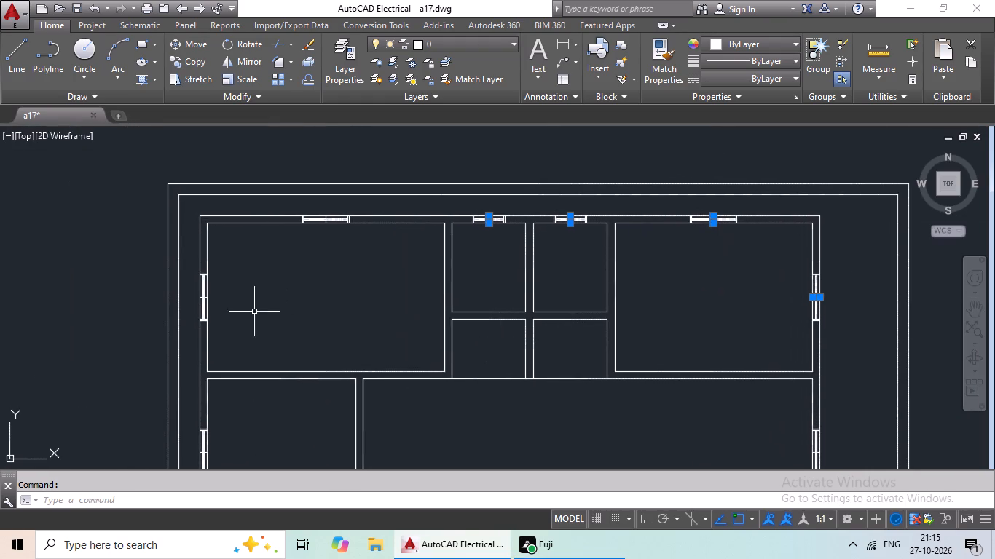
scroll(201, 298, up, 6)
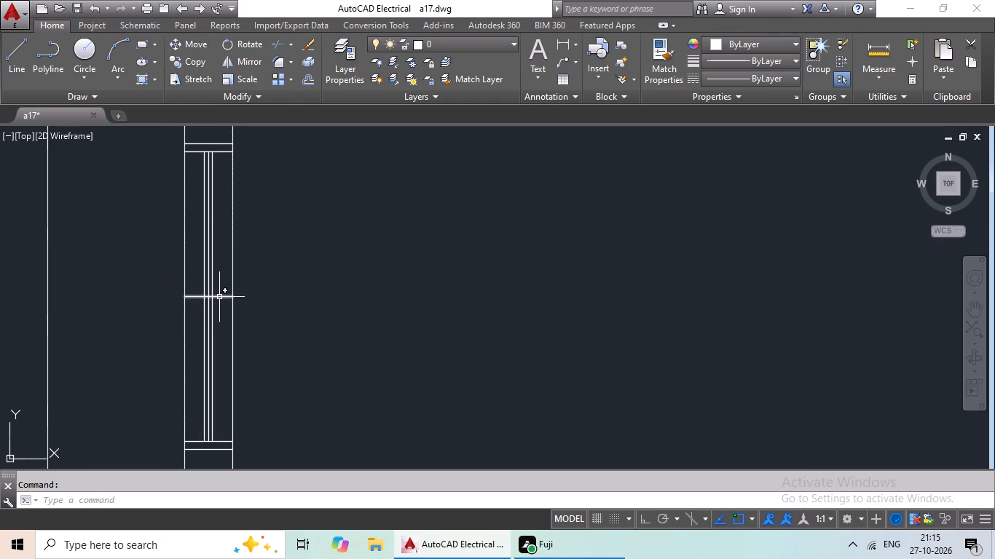
click(220, 296)
Add the midpoint marks in the second-row rooms' outer left and outer right wall openings to the selection.
scroll(279, 297, down, 3)
middle_drag(288, 310, 318, 253)
middle_drag(339, 308, 361, 240)
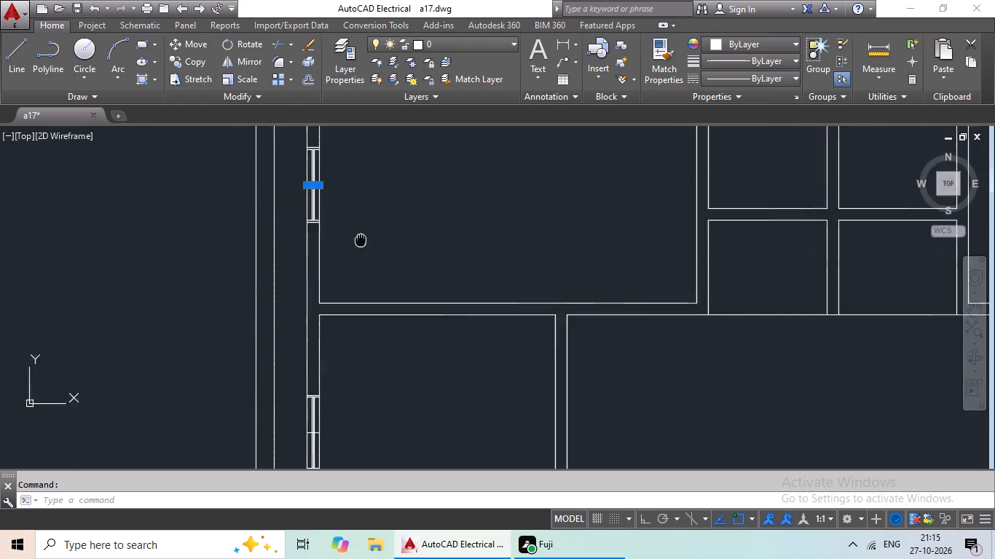
middle_drag(361, 240, 369, 198)
scroll(362, 242, down, 2)
middle_drag(362, 272, 344, 284)
scroll(330, 306, up, 5)
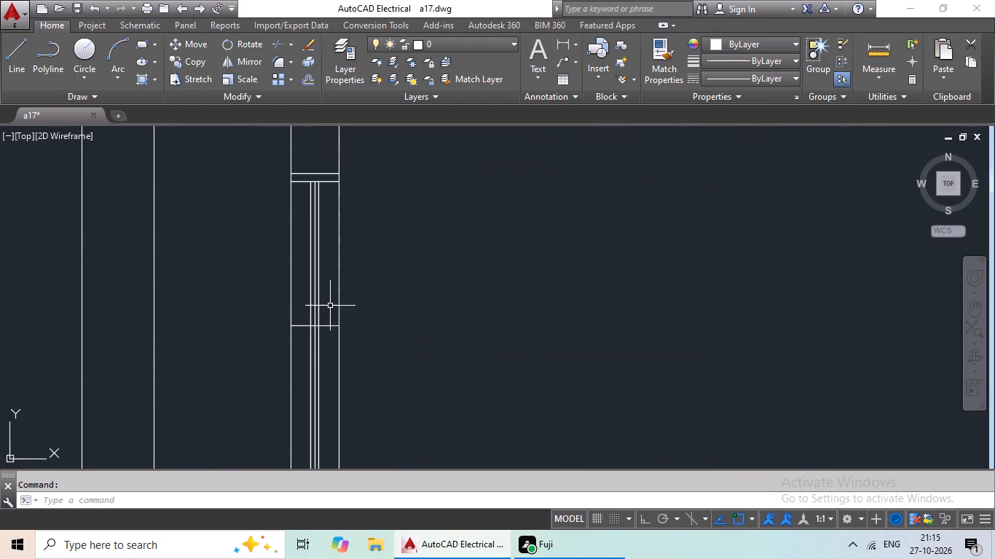
click(326, 325)
scroll(629, 341, down, 3)
middle_drag(617, 344, 301, 347)
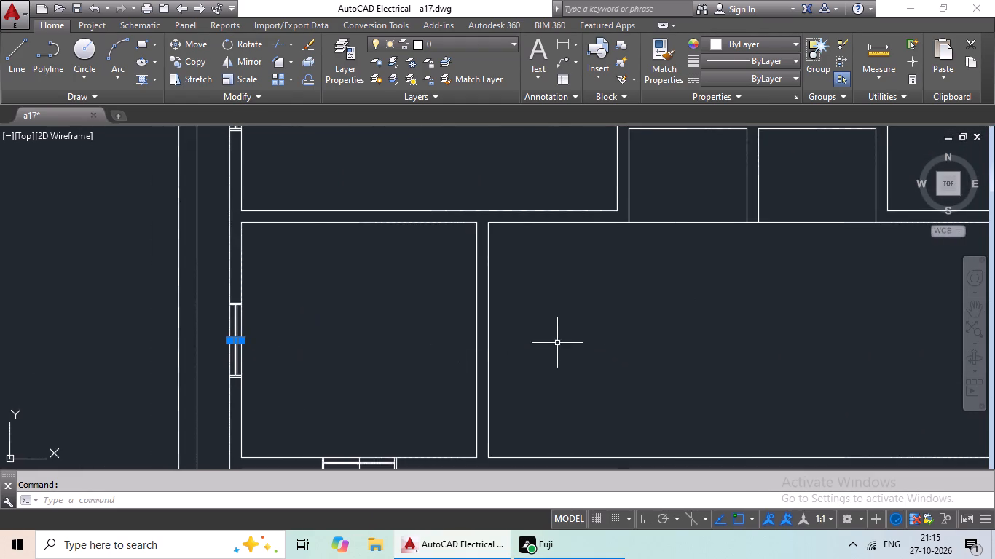
middle_drag(558, 341, 155, 341)
scroll(803, 342, up, 4)
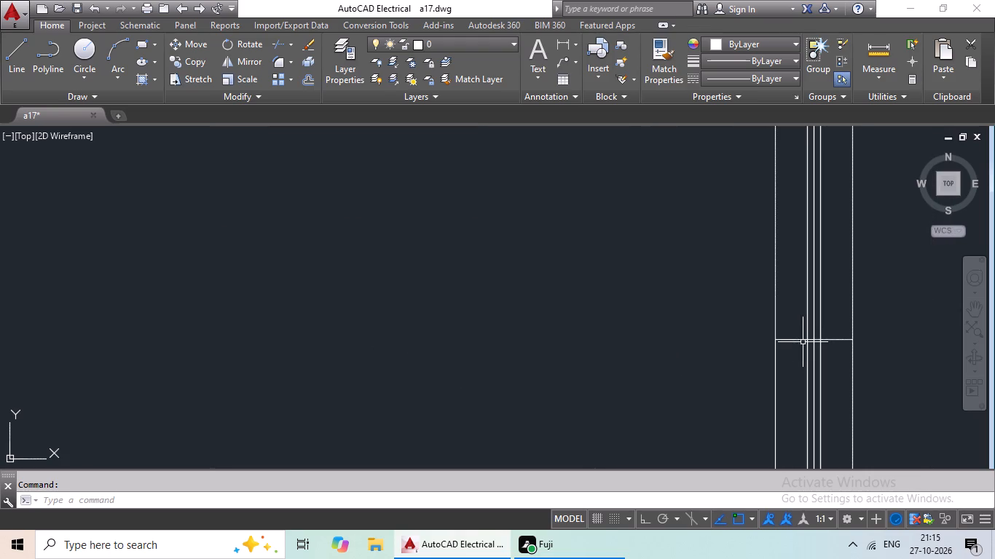
click(784, 340)
Add the midpoint marks in the third-row rooms' outer left and outer right wall openings to the selection.
scroll(662, 348, down, 4)
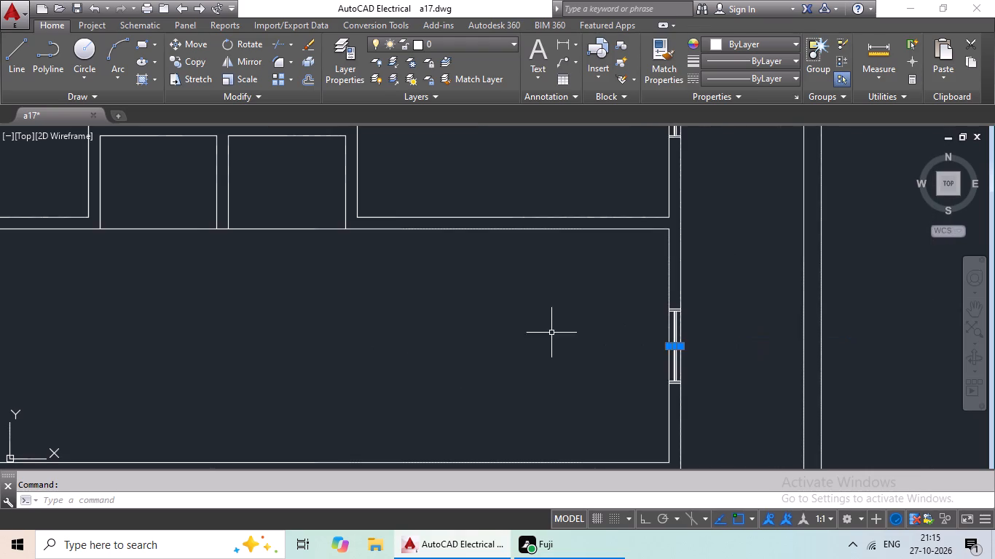
middle_drag(552, 332, 719, 205)
scroll(704, 218, down, 2)
middle_drag(640, 262, 728, 223)
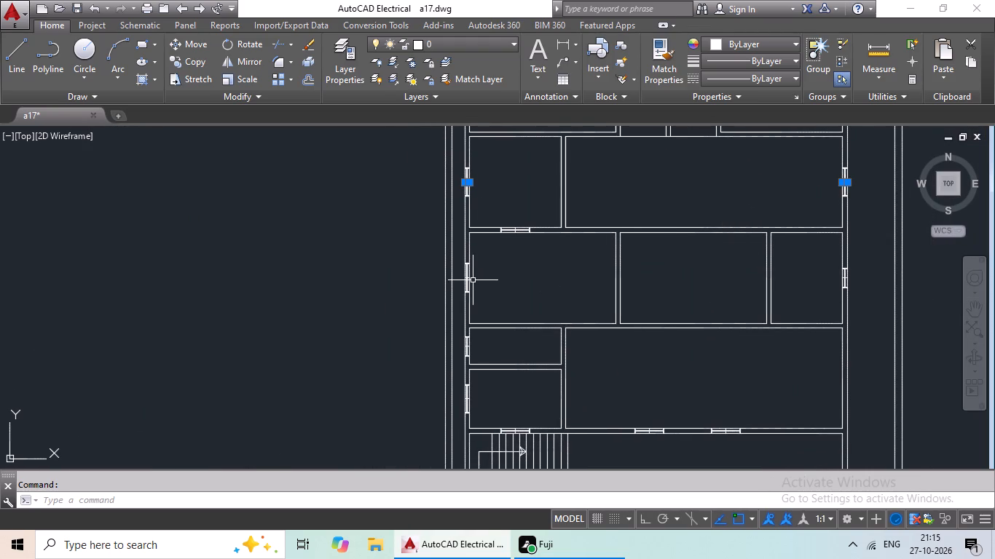
scroll(471, 280, up, 5)
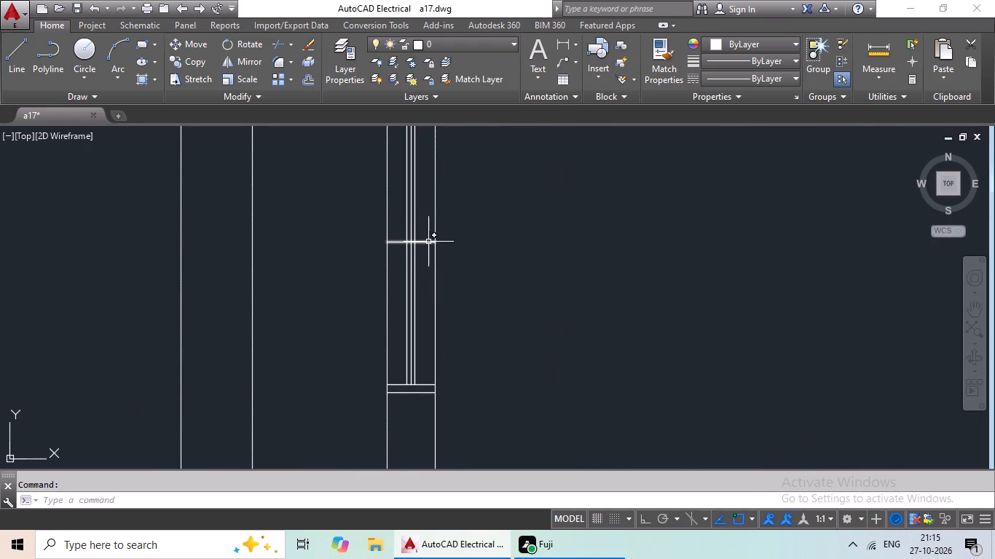
click(428, 242)
scroll(589, 259, down, 4)
middle_drag(599, 262, 370, 304)
middle_drag(494, 298, 243, 299)
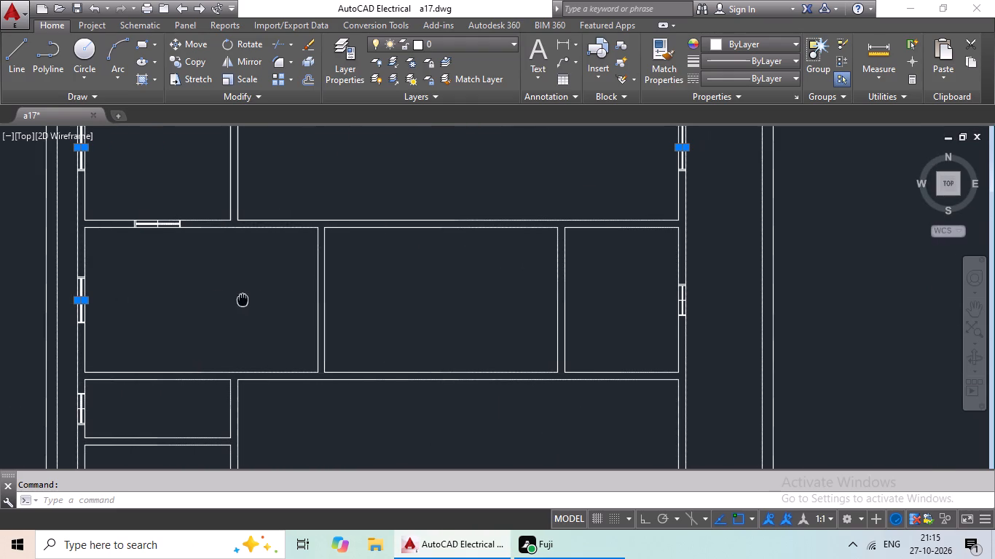
scroll(685, 303, up, 5)
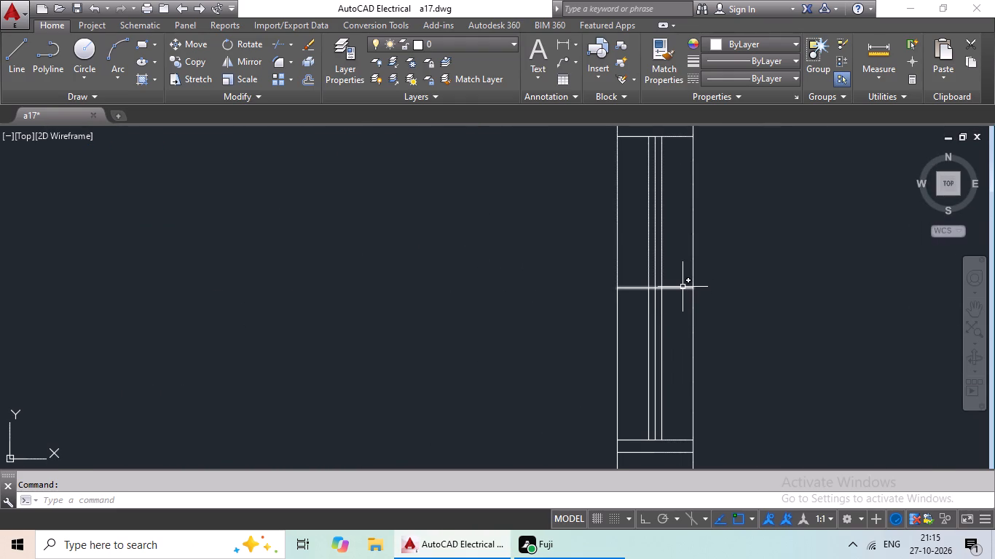
click(683, 287)
Add the midpoint marks in the outer left wall openings of the two small rooms above the staircase to the selection.
scroll(635, 301, down, 3)
middle_drag(460, 328, 600, 255)
scroll(621, 247, down, 3)
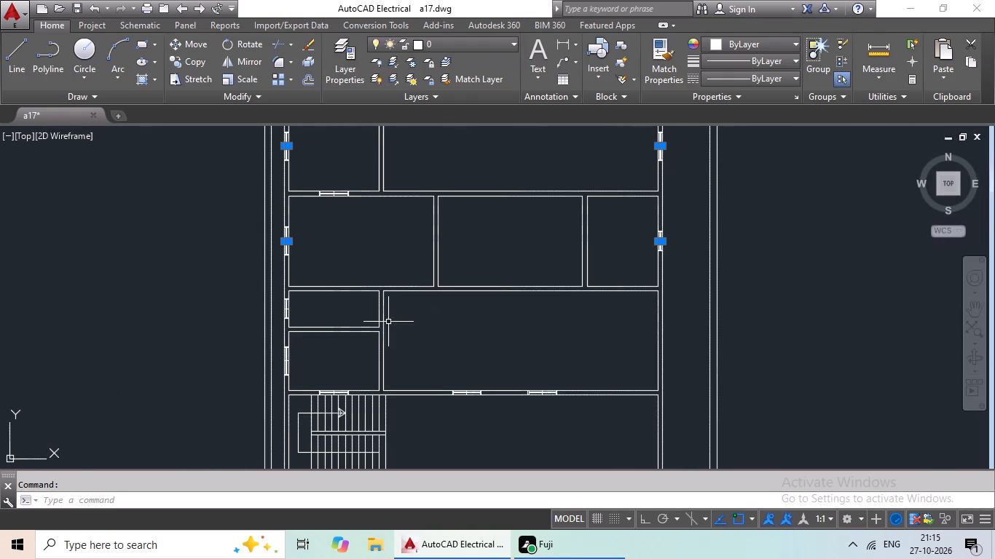
scroll(287, 309, up, 5)
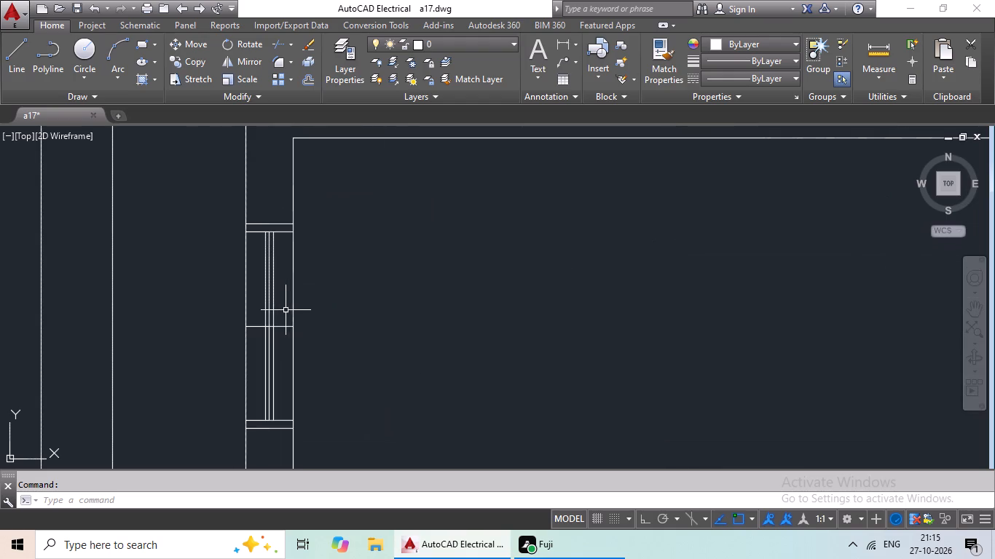
click(283, 328)
scroll(438, 302, down, 5)
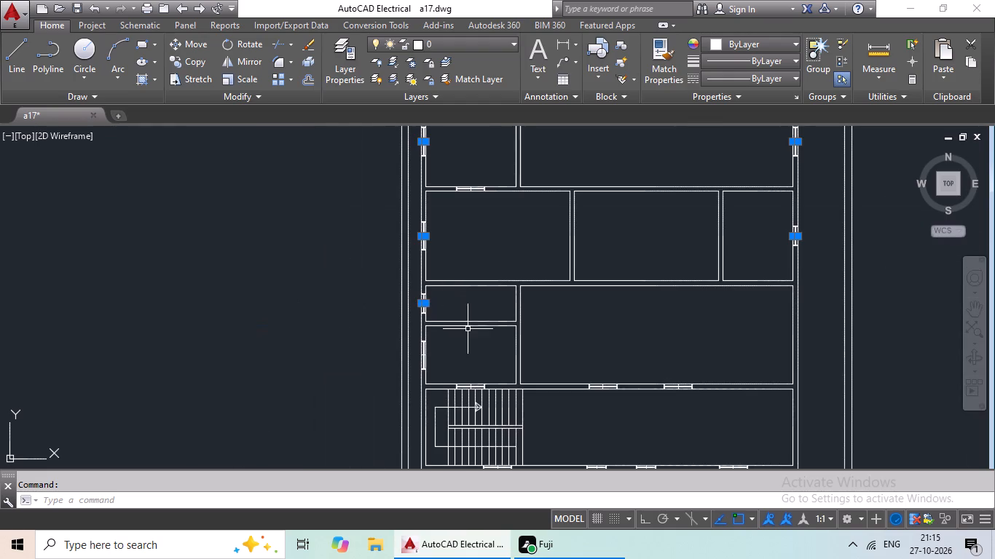
middle_drag(468, 328, 522, 283)
scroll(481, 317, up, 6)
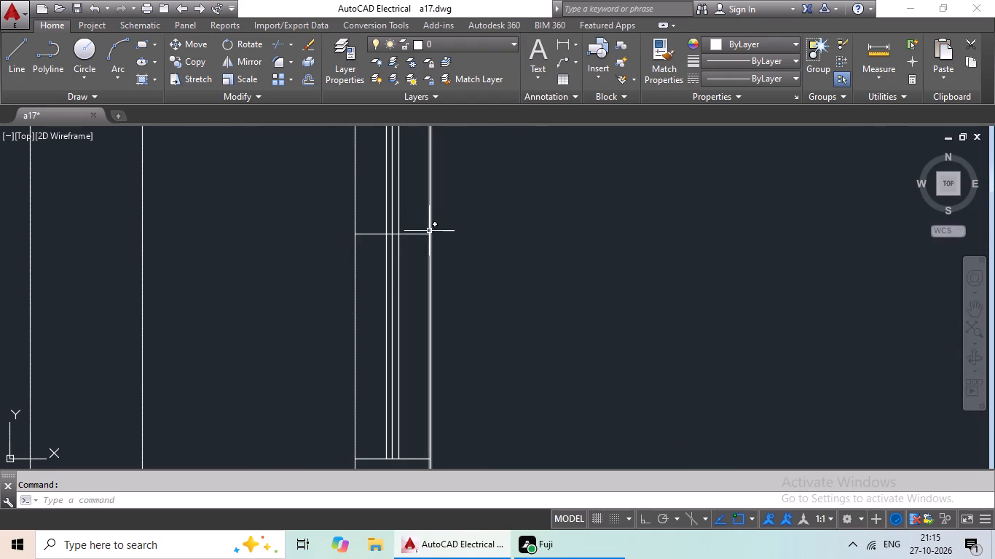
click(416, 234)
scroll(570, 251, down, 4)
Add the three midpoint marks in the openings of the wall along the staircase hall's upper side to the selection.
middle_drag(567, 258, 436, 259)
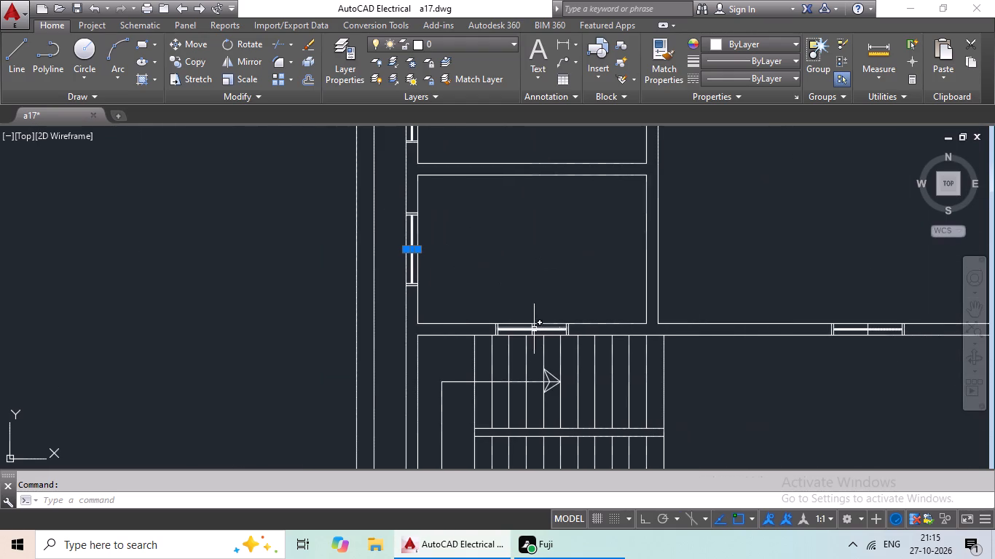
scroll(532, 333, up, 4)
click(534, 333)
scroll(543, 328, down, 5)
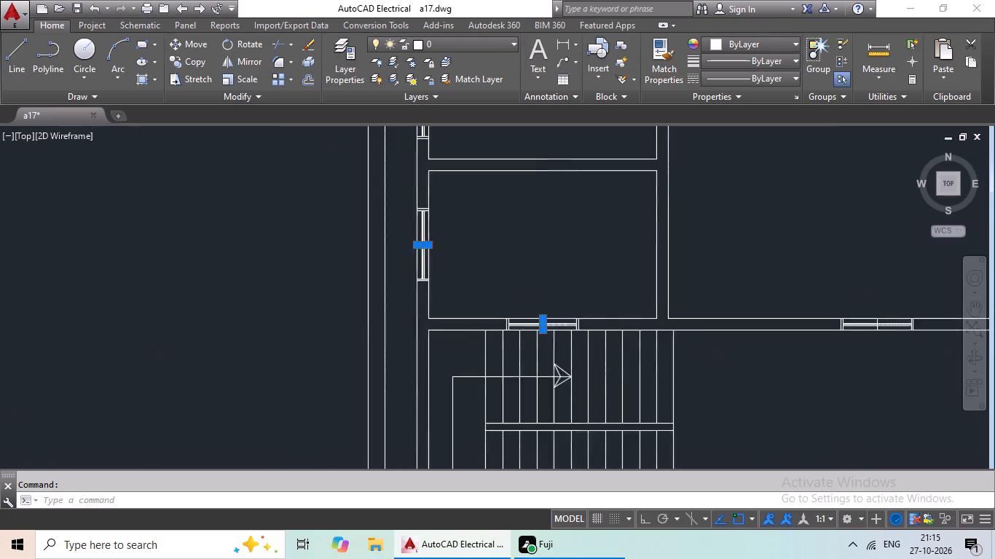
scroll(580, 300, down, 3)
middle_drag(625, 280, 588, 290)
scroll(624, 301, up, 3)
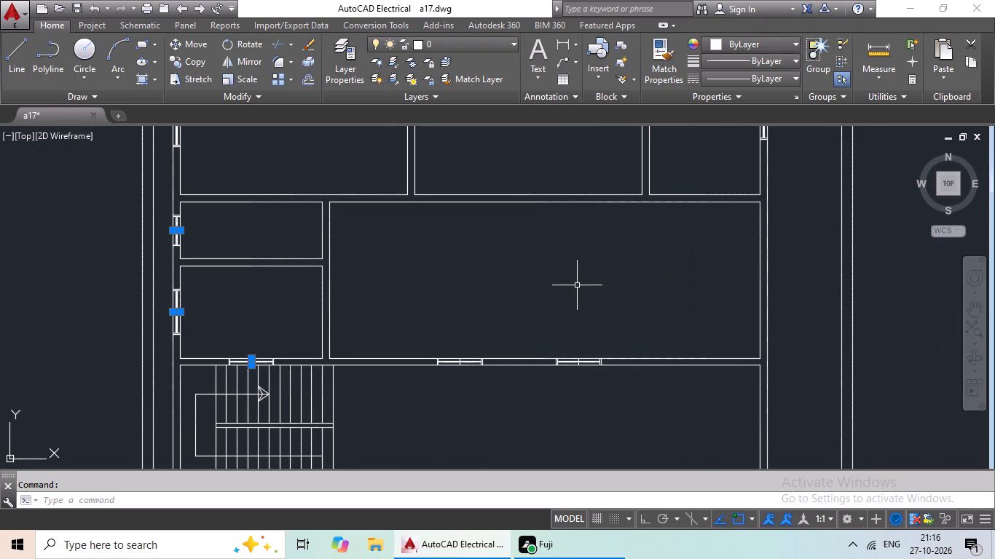
scroll(577, 285, down, 2)
middle_drag(576, 278, 541, 298)
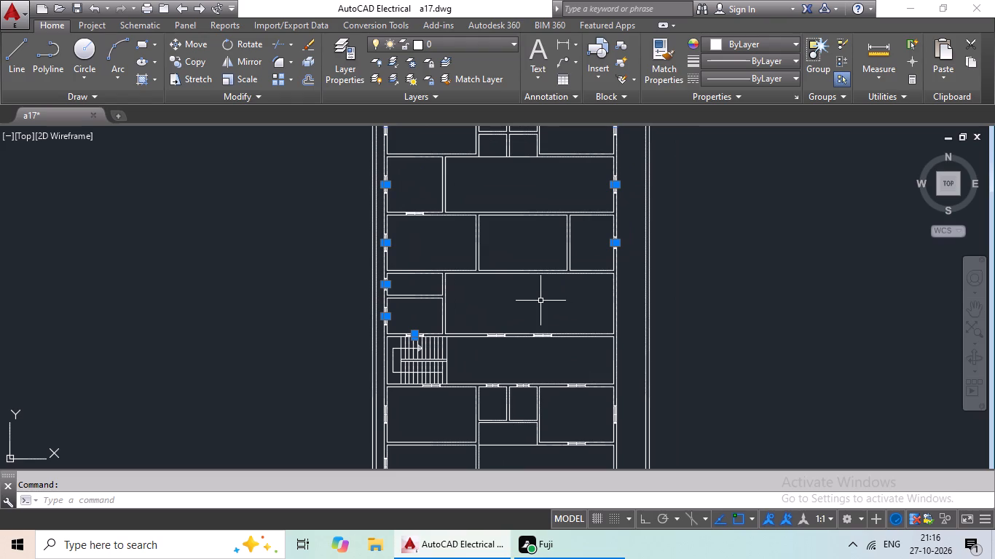
middle_click(554, 229)
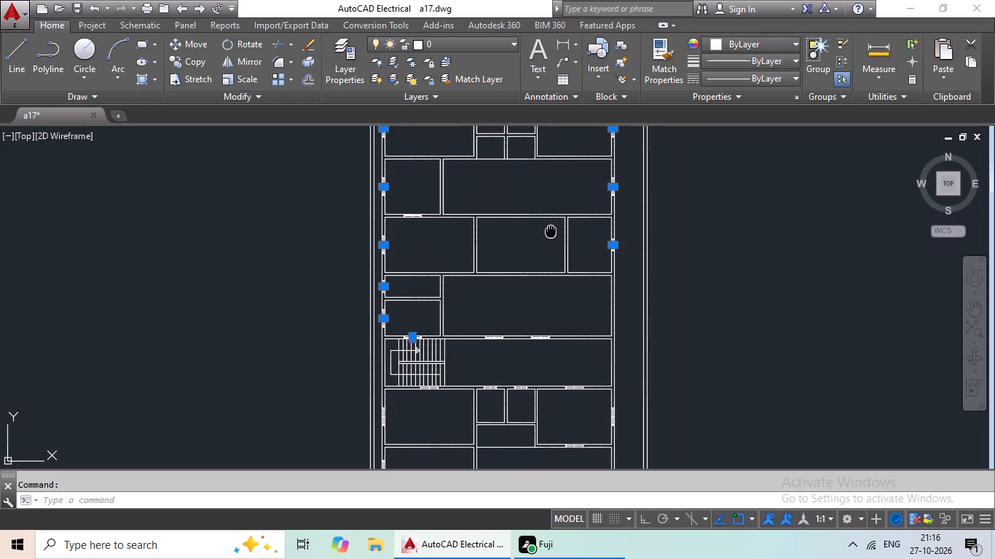
middle_drag(526, 304, 543, 238)
scroll(511, 268, up, 5)
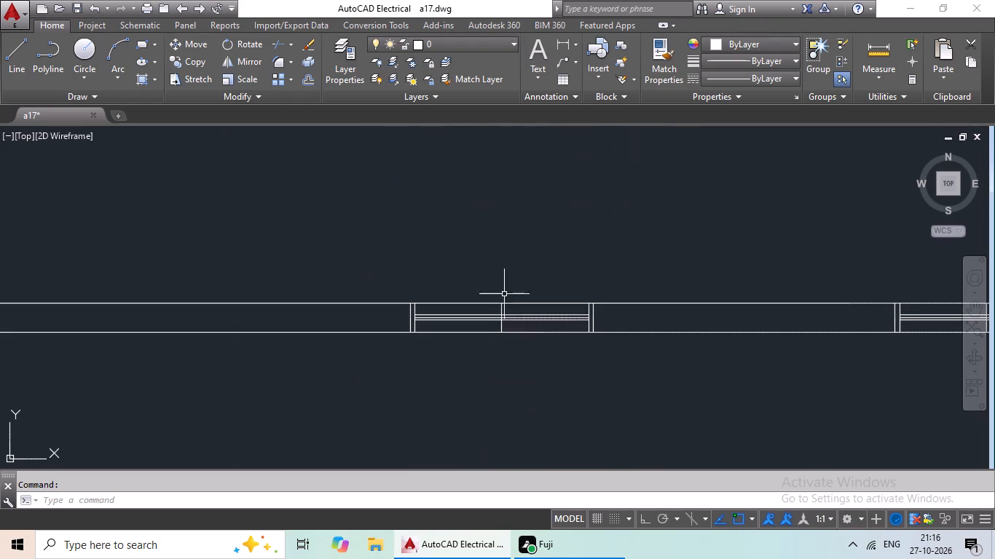
click(501, 330)
scroll(566, 323, down, 3)
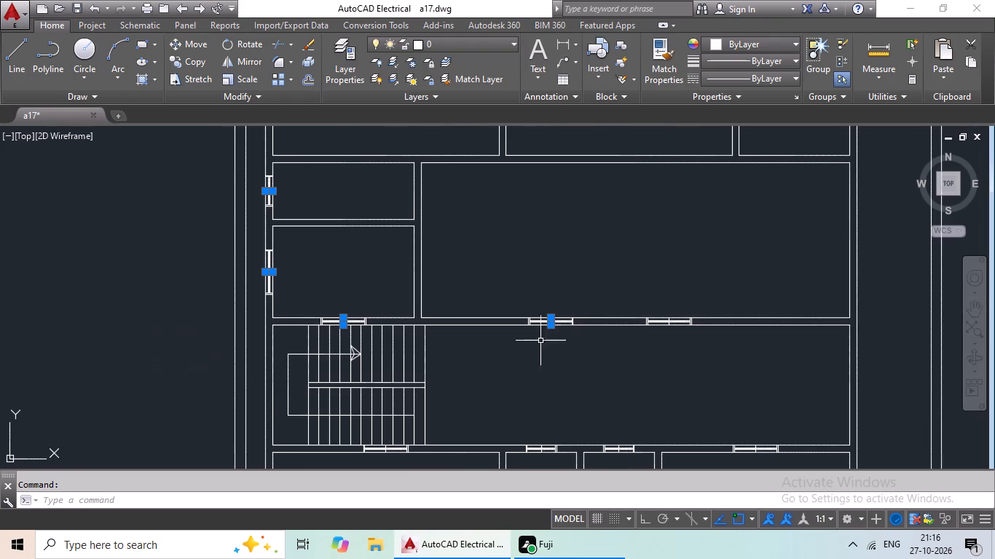
scroll(720, 344, down, 1)
middle_drag(722, 344, 613, 354)
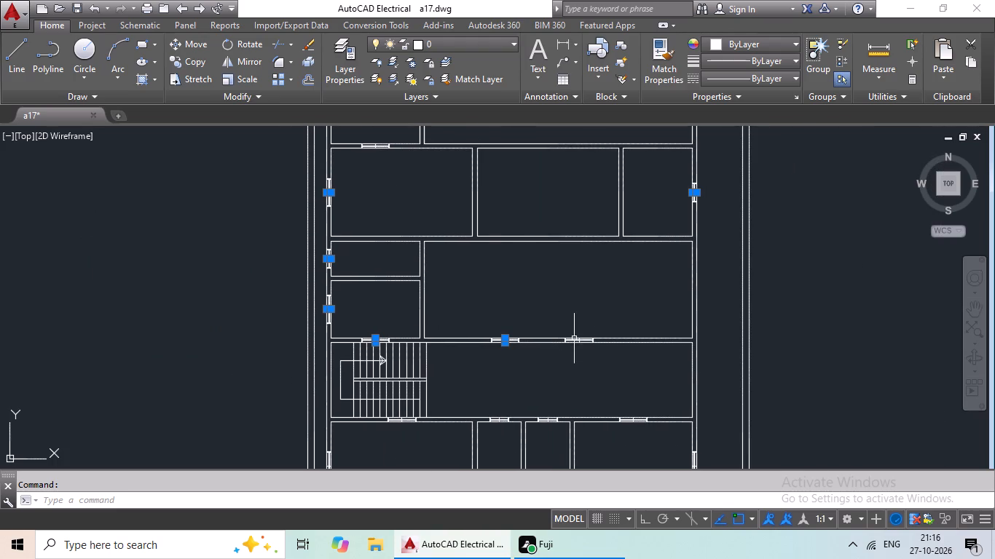
scroll(568, 334, up, 5)
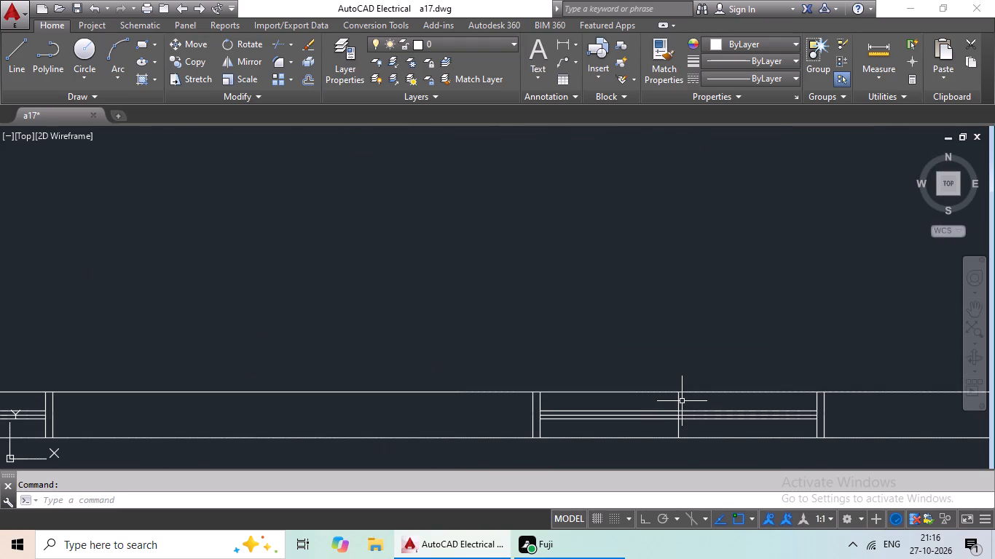
click(677, 402)
scroll(659, 387, down, 5)
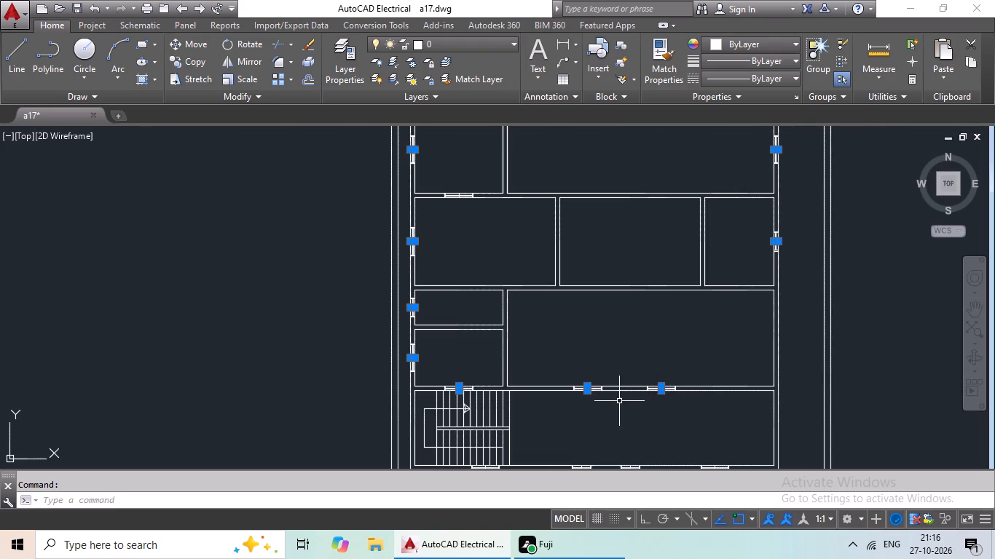
Add the four midpoint marks in the openings of the wall along the staircase hall's lower side to the selection.
middle_drag(618, 401, 644, 271)
scroll(506, 341, up, 4)
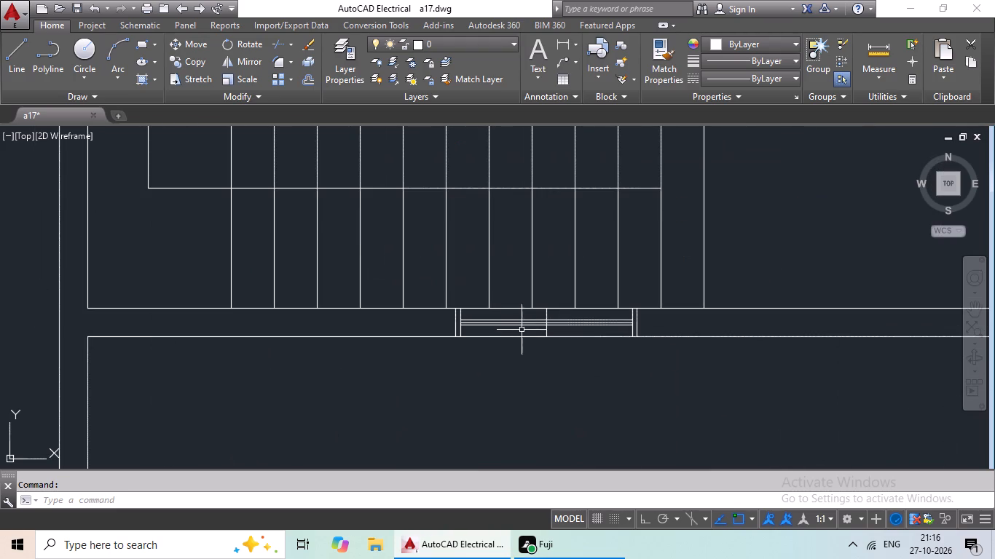
click(547, 330)
scroll(597, 336, down, 4)
middle_drag(645, 340, 634, 344)
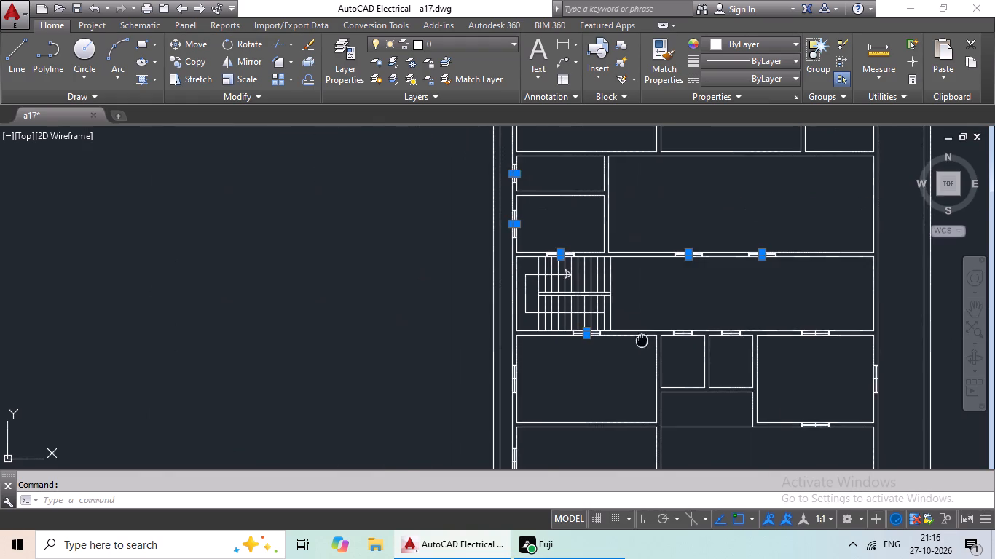
middle_drag(634, 344, 533, 368)
scroll(570, 361, up, 5)
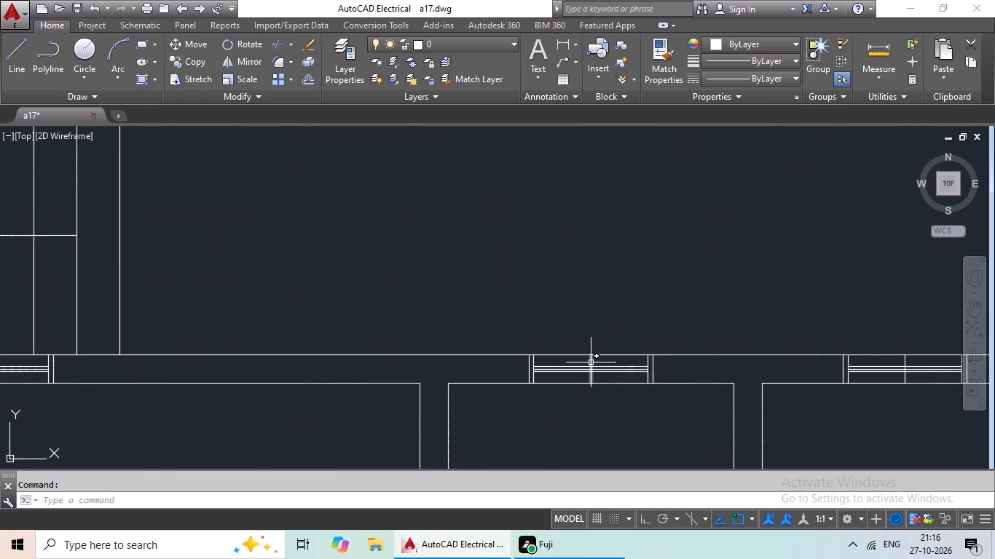
click(591, 362)
middle_drag(757, 366, 508, 377)
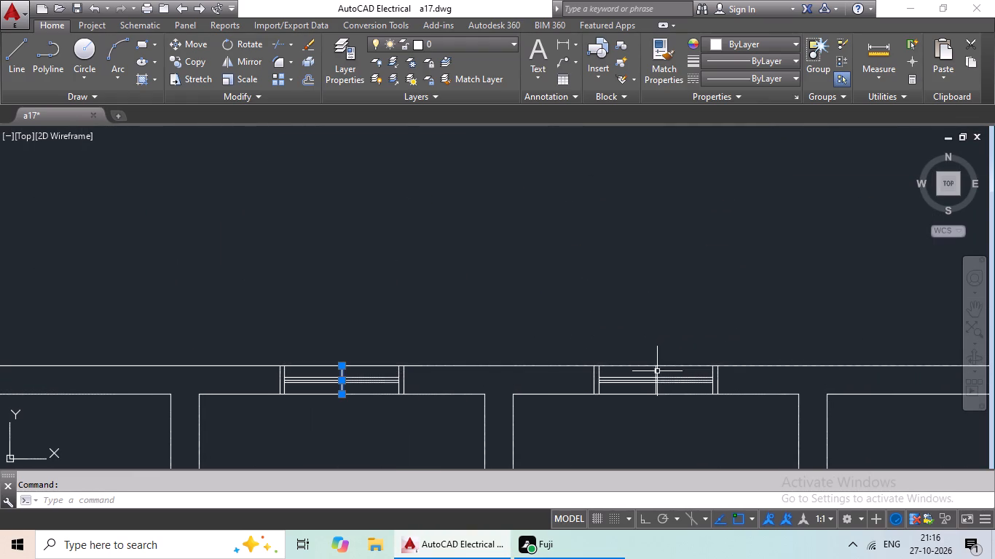
click(657, 371)
scroll(674, 362, down, 4)
middle_drag(704, 374, 593, 382)
scroll(650, 376, up, 5)
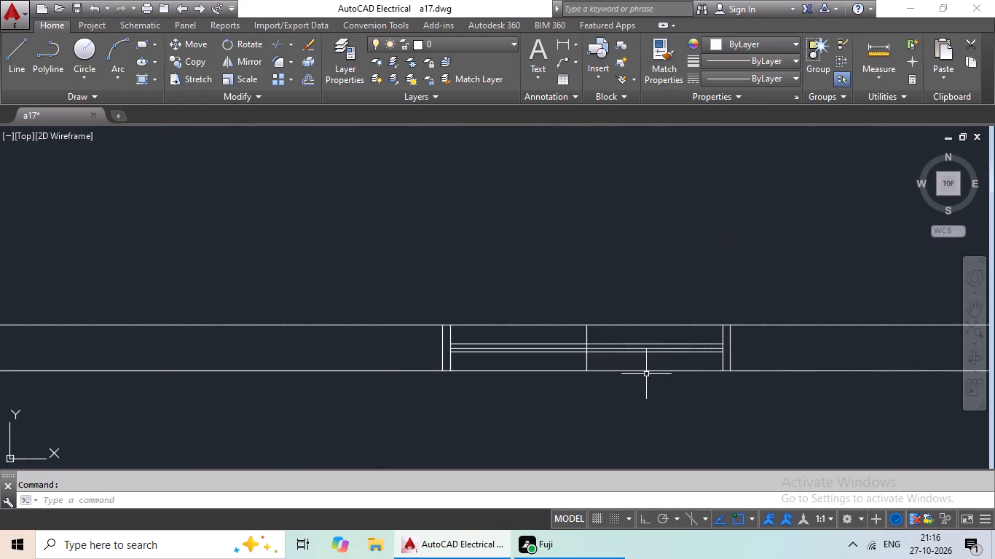
click(586, 332)
Below the staircase hall, add the right room's outer and lower wall midpoint marks and the left room's outer wall mark to the selection.
scroll(613, 332, down, 4)
middle_drag(638, 372, 610, 283)
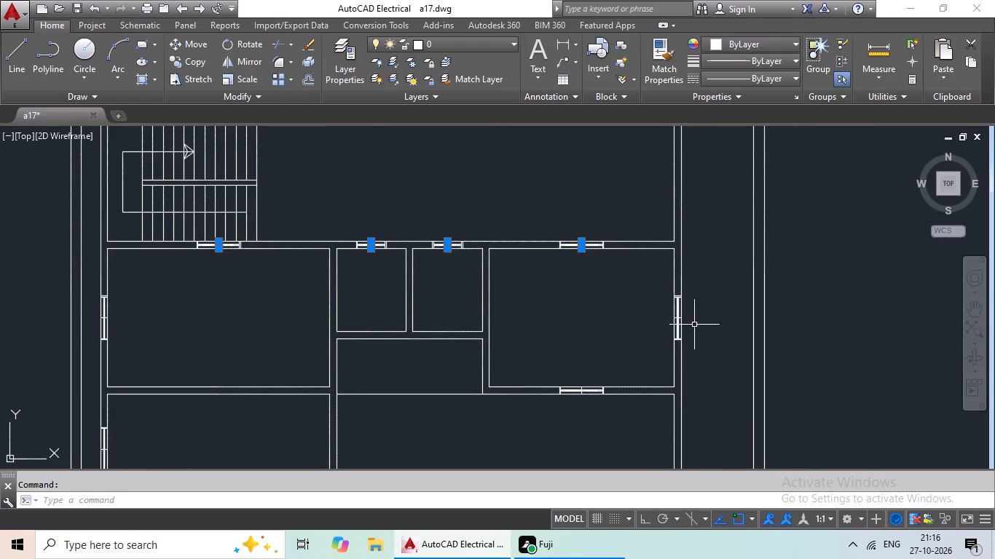
scroll(687, 322, up, 5)
click(615, 296)
scroll(614, 297, down, 4)
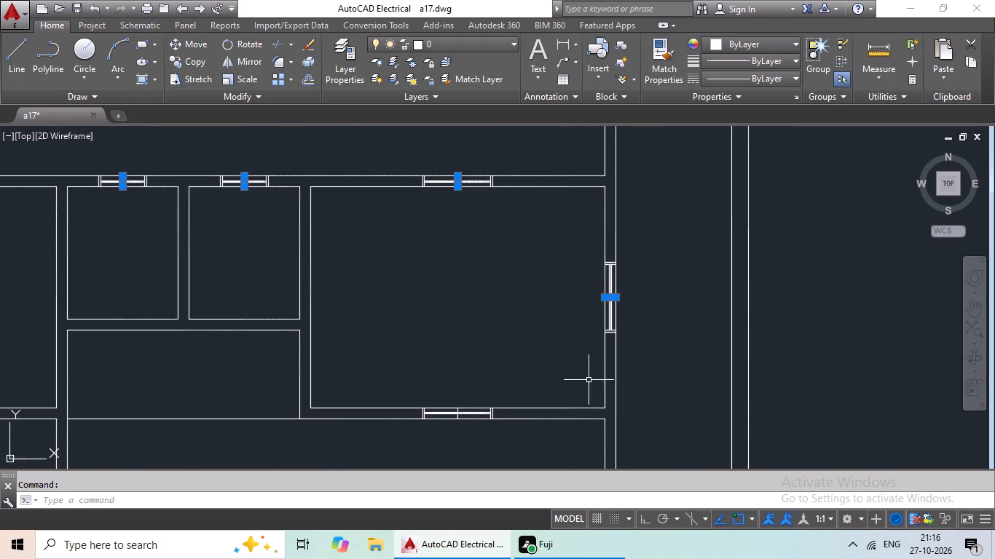
scroll(452, 420, up, 4)
click(481, 407)
scroll(489, 405, down, 3)
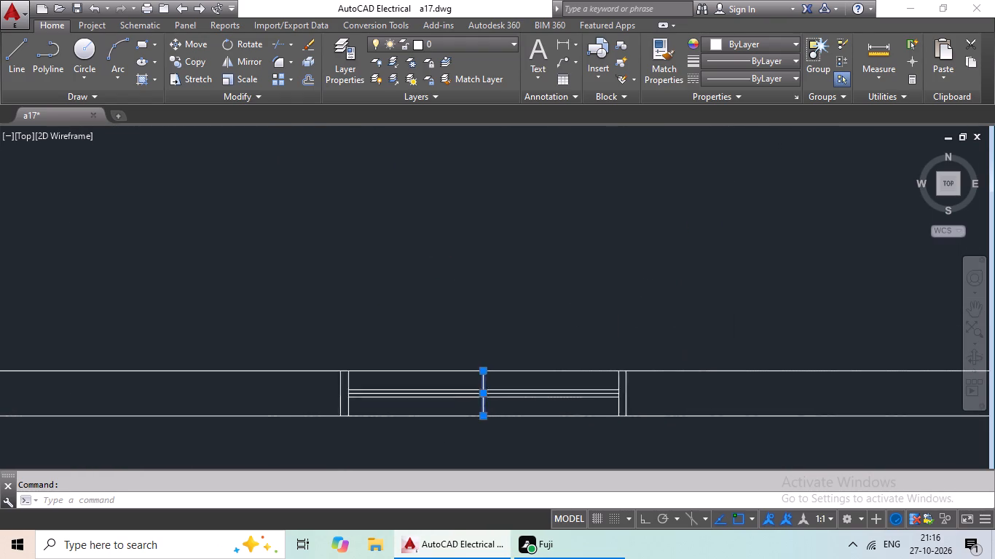
scroll(489, 405, down, 3)
middle_drag(452, 401, 603, 298)
scroll(344, 254, up, 5)
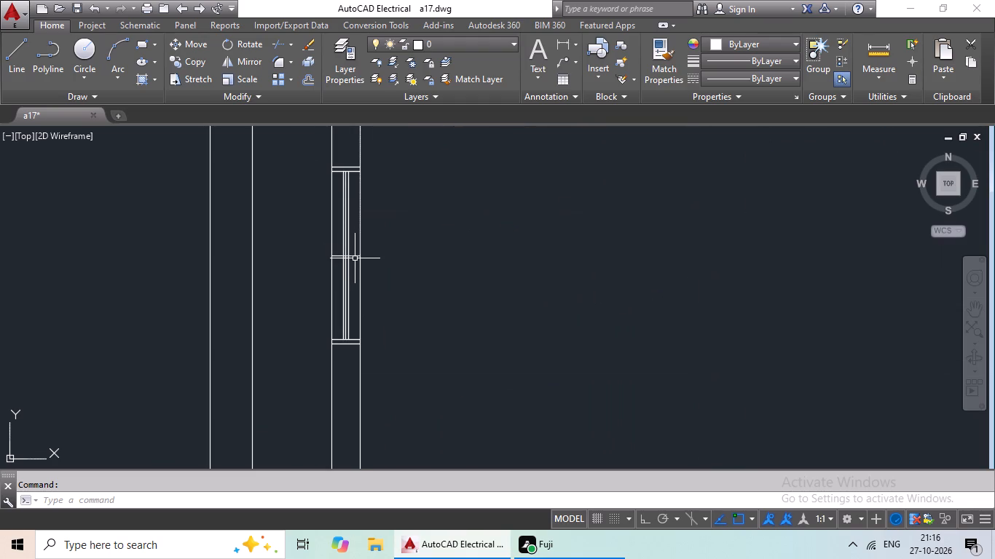
click(356, 255)
Add the midpoint marks in the outer left wall openings of the three lowest left-side rooms to the selection.
scroll(397, 253, down, 4)
middle_drag(430, 291, 453, 252)
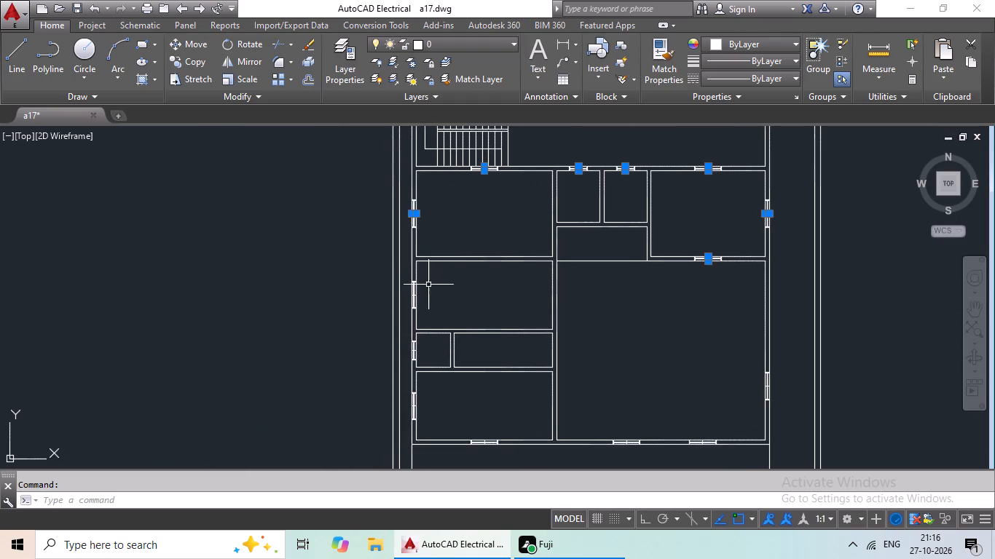
scroll(419, 298, up, 5)
click(364, 271)
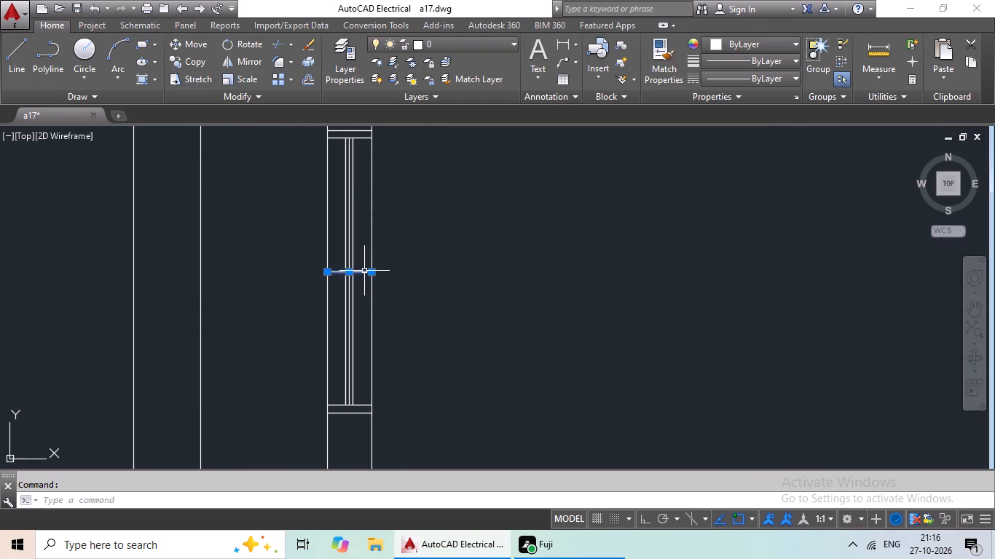
scroll(390, 271, down, 5)
middle_drag(427, 311, 450, 267)
scroll(407, 288, up, 5)
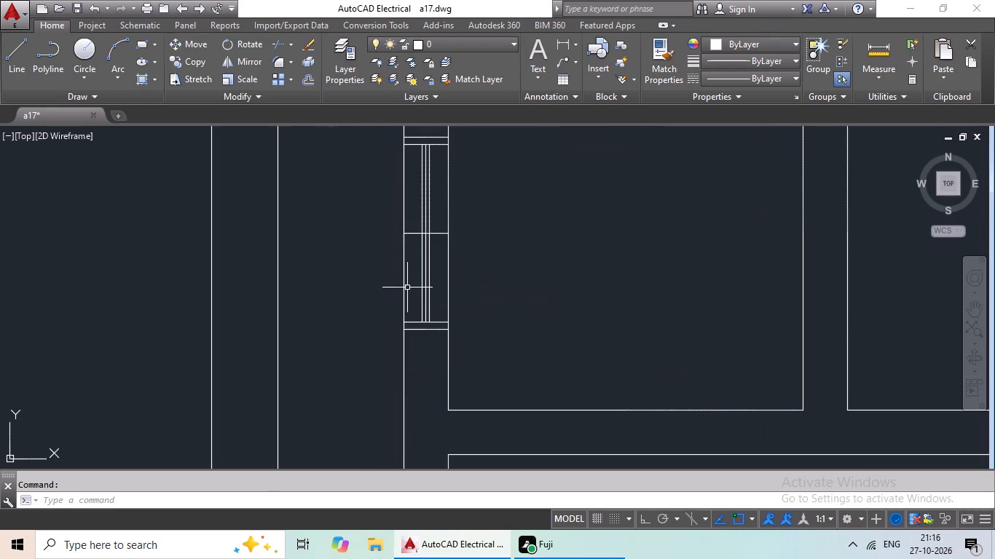
click(414, 234)
scroll(475, 241, down, 4)
middle_drag(479, 261, 486, 198)
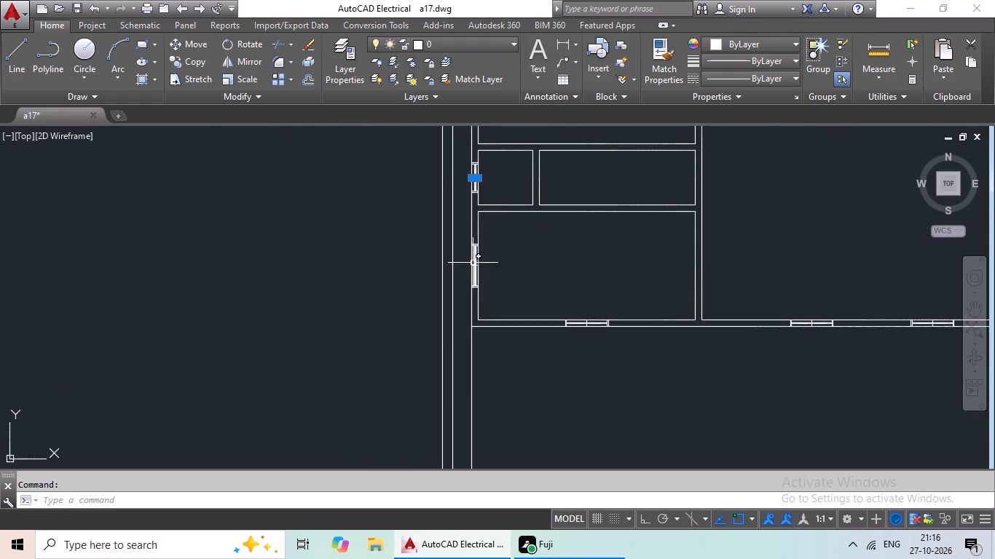
scroll(473, 262, up, 4)
click(484, 284)
scroll(524, 290, down, 4)
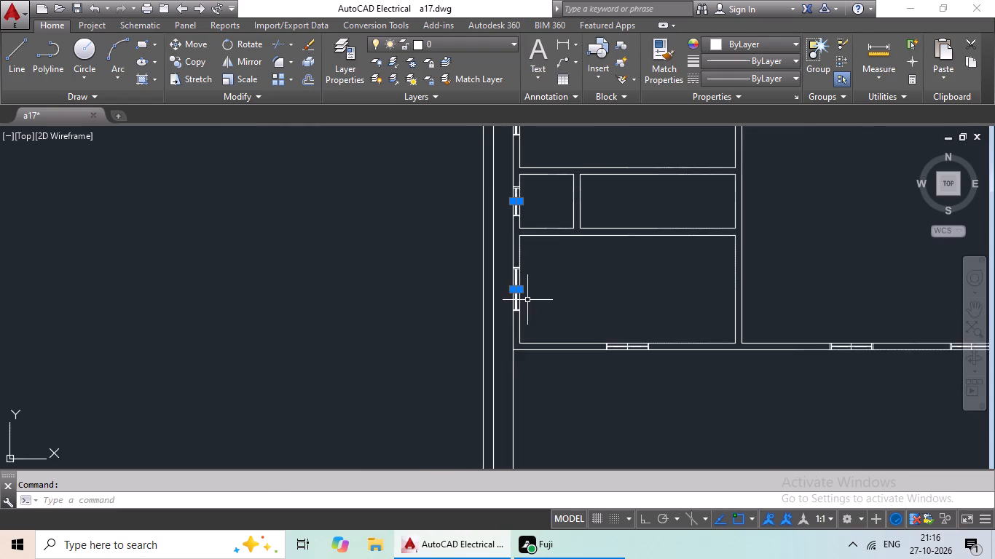
Add the midpoint marks in the bottom wall's three openings to the selection and erase all the selected marks.
middle_drag(527, 300, 547, 225)
scroll(651, 280, up, 5)
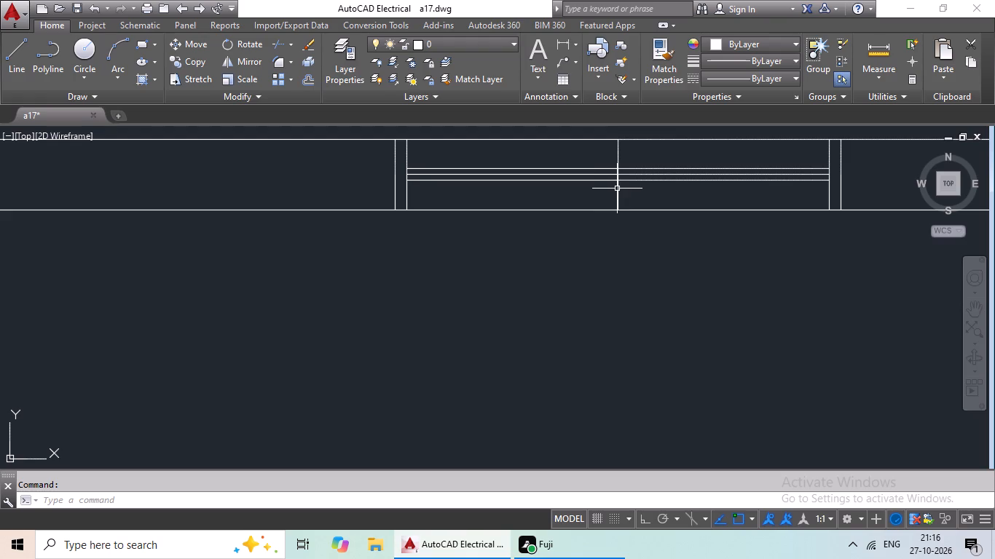
click(620, 189)
scroll(632, 205, down, 4)
middle_drag(629, 224, 406, 284)
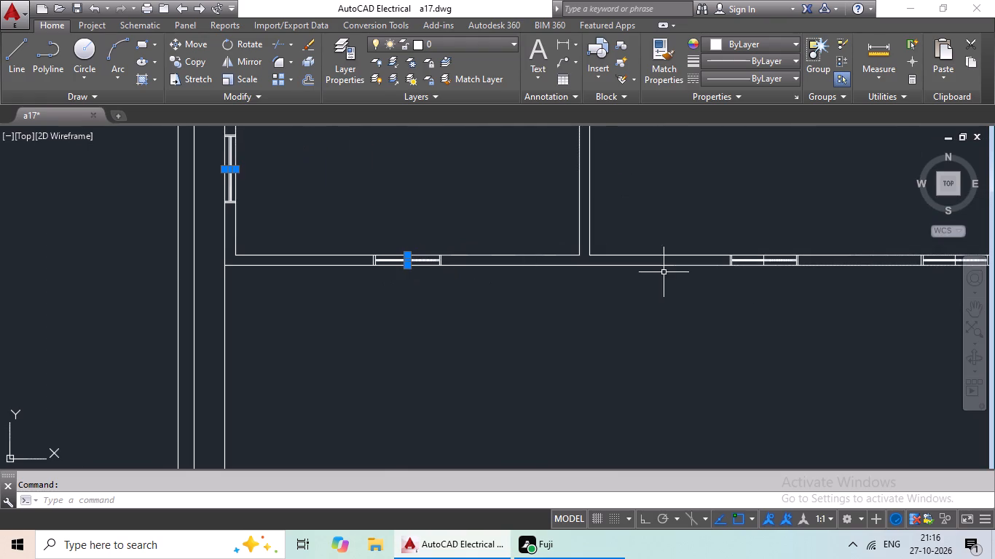
scroll(763, 260, up, 5)
click(768, 272)
scroll(769, 276, down, 3)
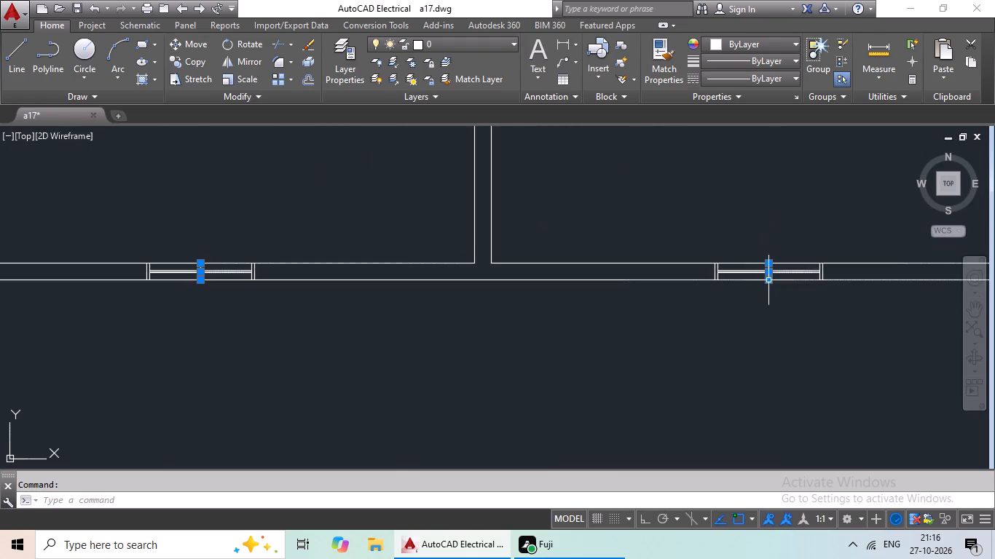
middle_drag(728, 285, 221, 296)
scroll(551, 284, up, 4)
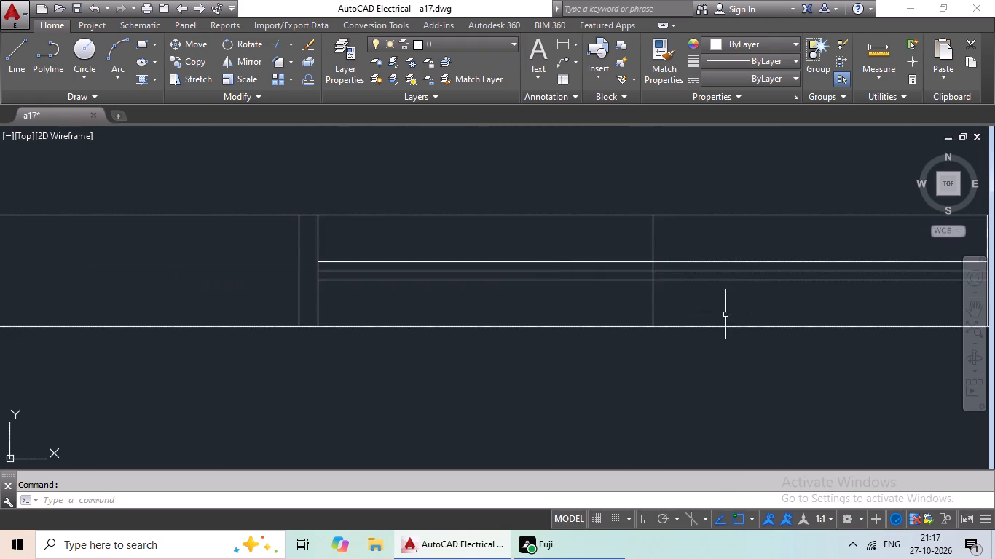
click(650, 304)
scroll(647, 312, down, 5)
middle_drag(586, 369, 652, 278)
scroll(644, 303, down, 2)
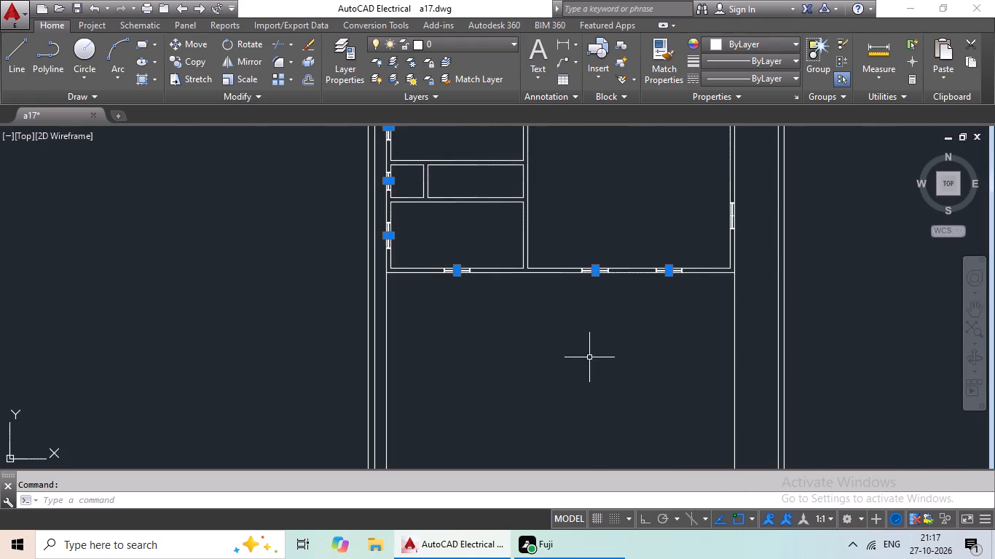
middle_drag(594, 354, 665, 241)
middle_drag(656, 295, 493, 406)
key(Delete)
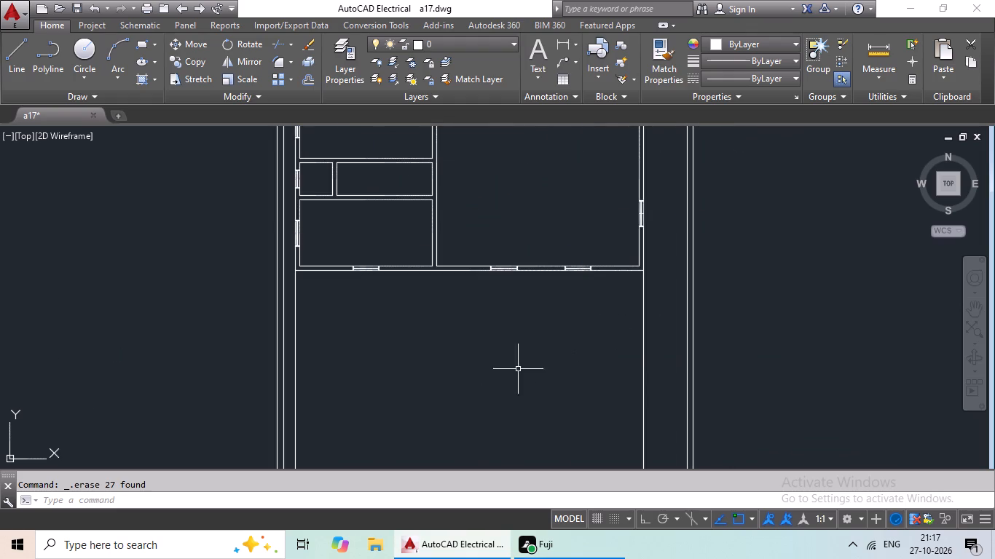
Draw a midpoint mark across the upper wall of the middle room in the third row of rooms.
scroll(532, 357, down, 3)
middle_drag(524, 270, 471, 357)
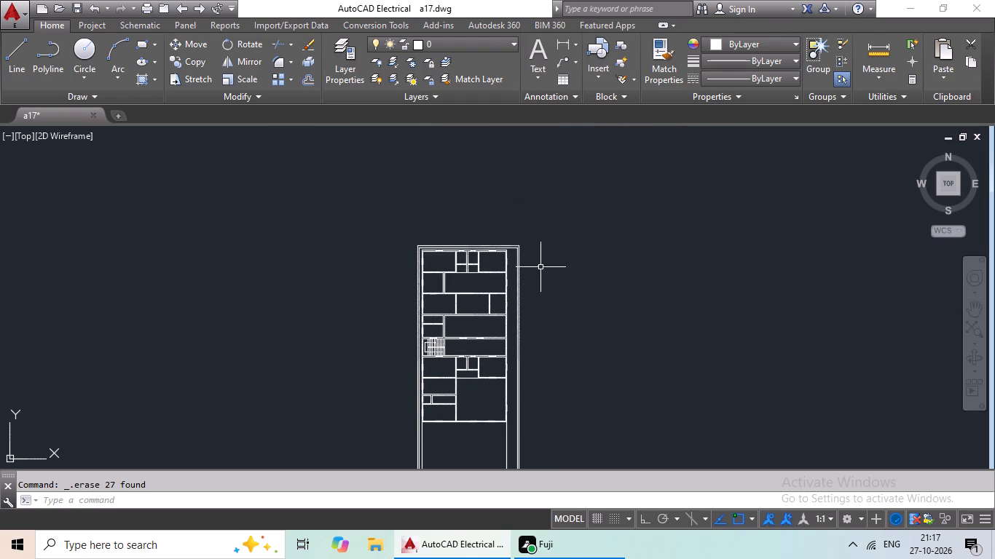
scroll(522, 247, up, 1)
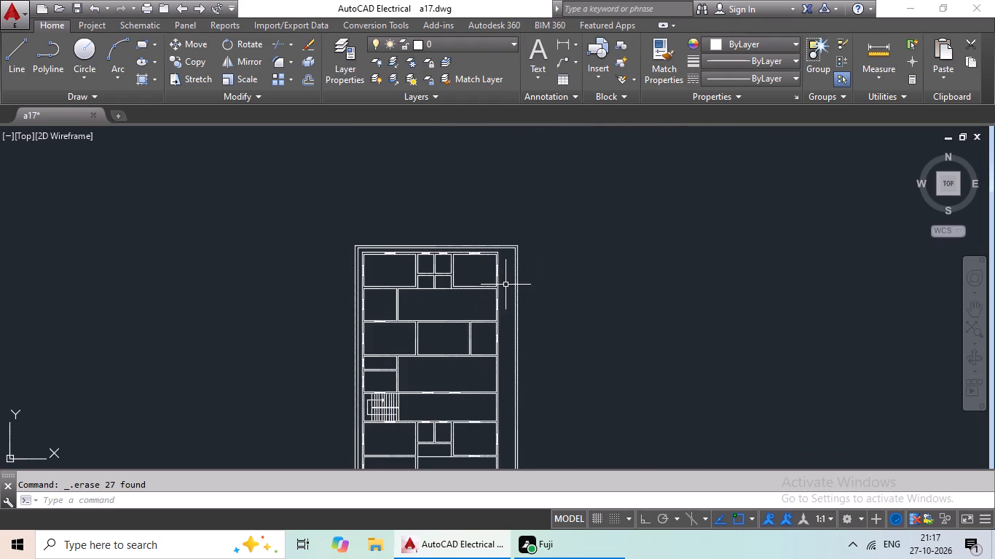
scroll(457, 343, up, 4)
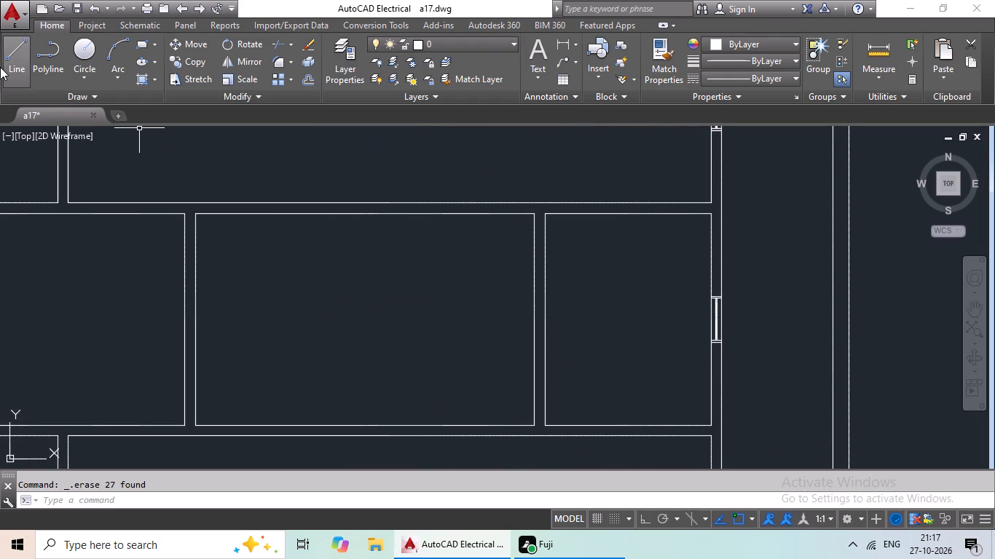
click(16, 55)
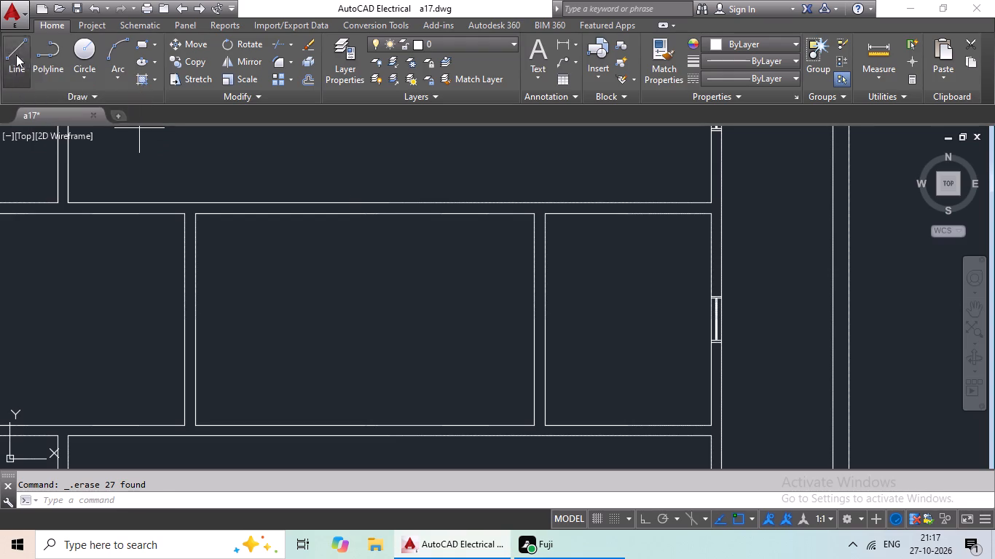
click(366, 215)
click(363, 201)
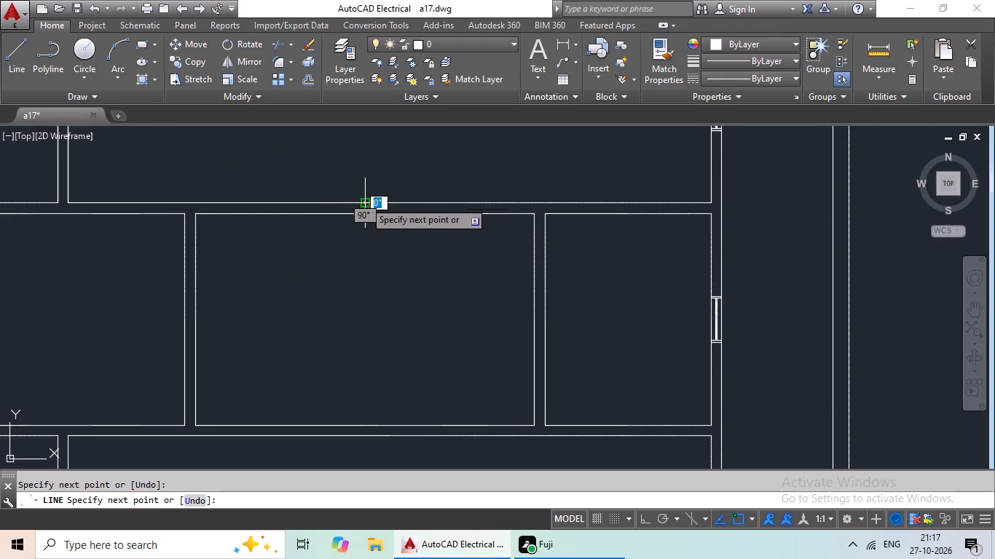
key(Escape)
key(Escape)
key(Escape)
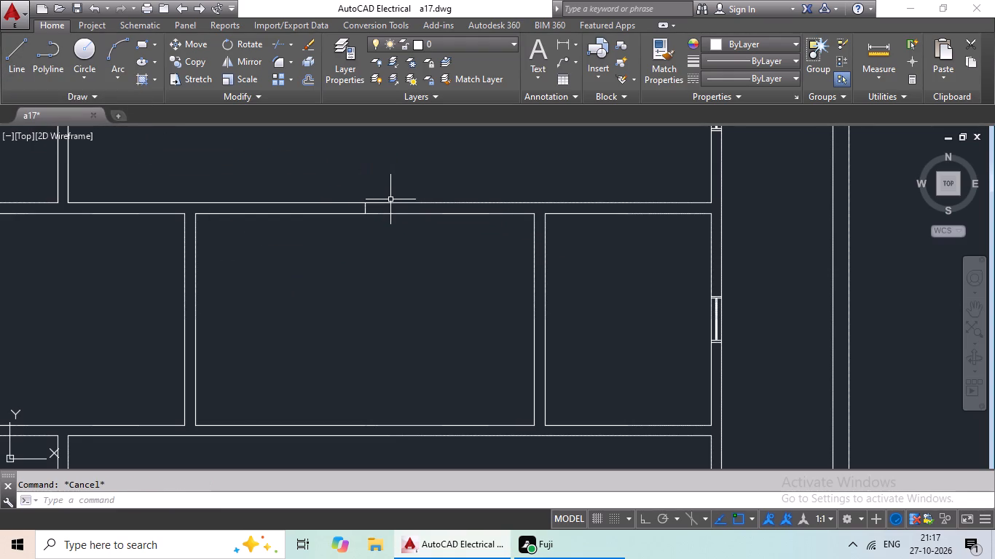
key(Escape)
Draw a midpoint mark across the partition between the left and middle rooms of the third row.
scroll(382, 271, down, 3)
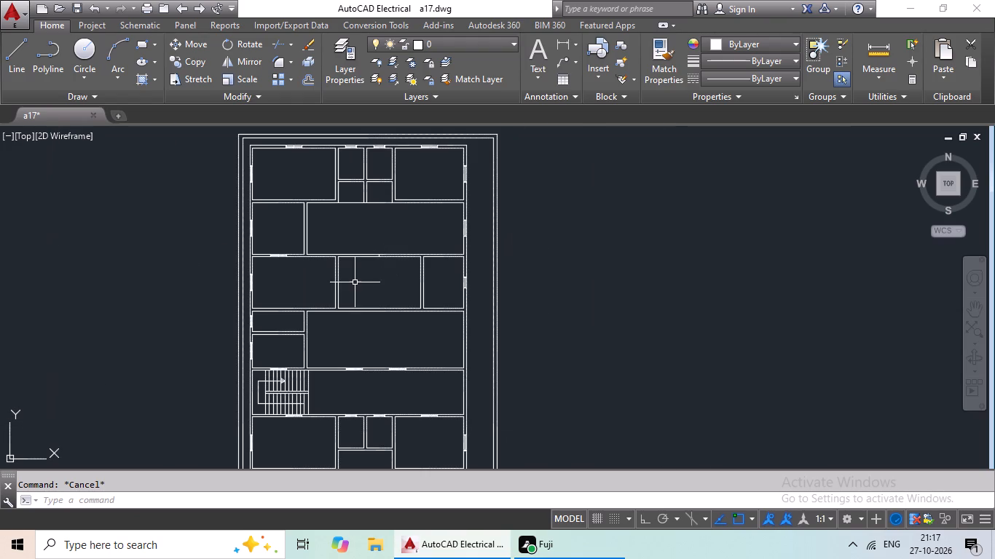
scroll(355, 282, up, 2)
click(16, 62)
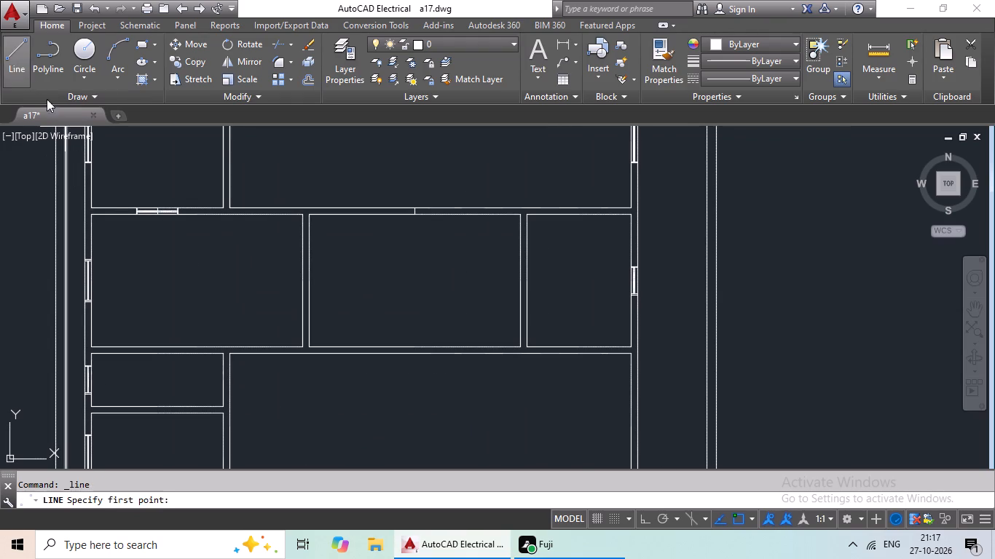
scroll(298, 285, up, 3)
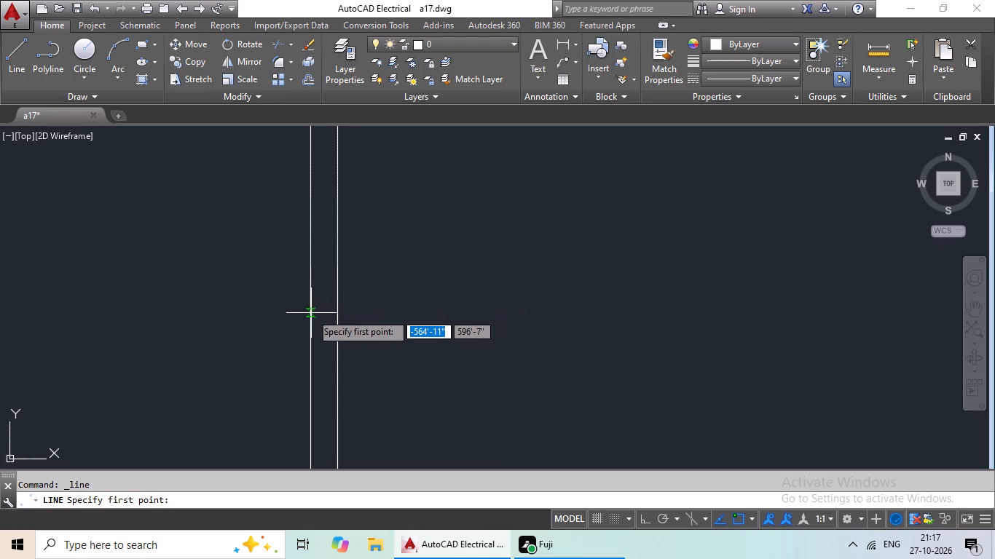
click(308, 266)
click(337, 263)
scroll(394, 265, down, 3)
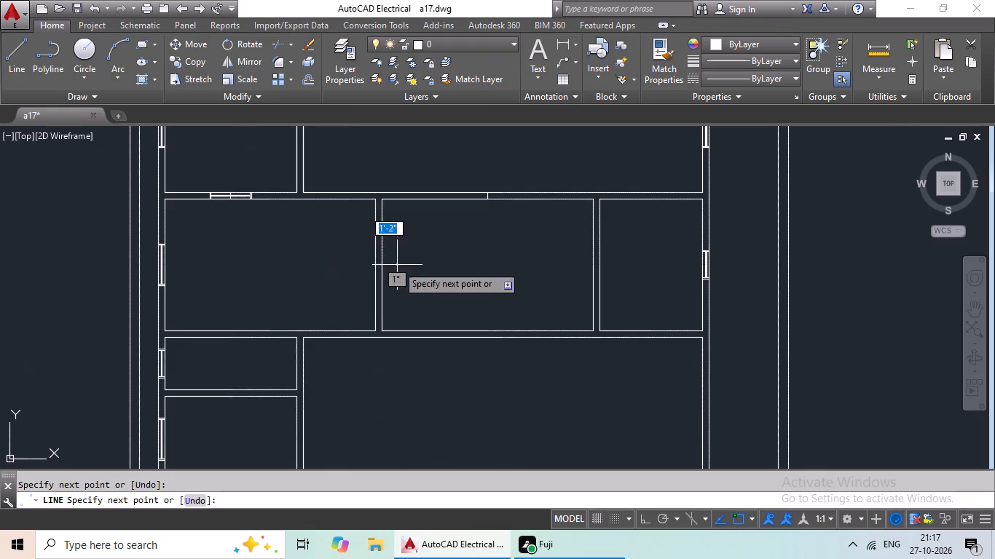
key(Escape)
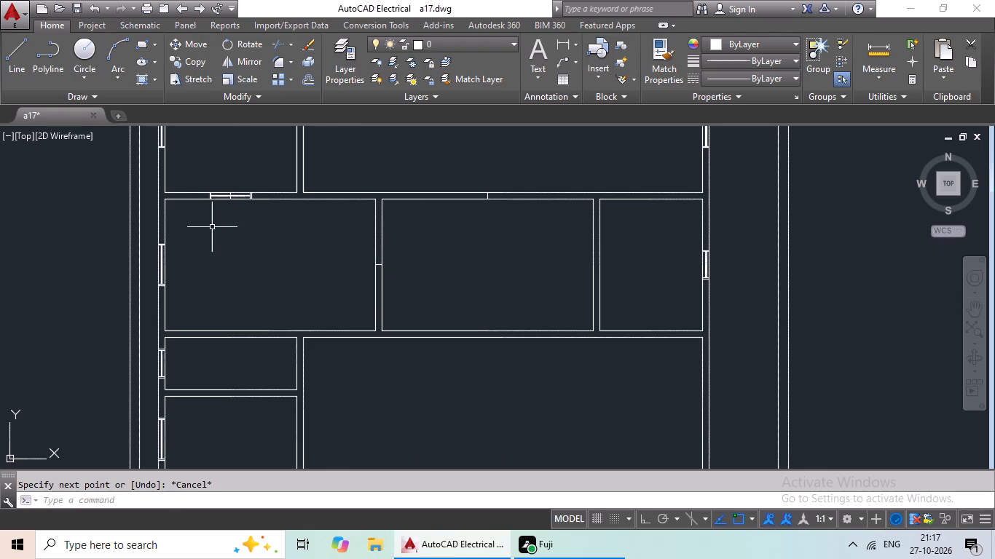
Erase the leftover midpoint mark inside the opening in the left room's upper wall in the third row.
scroll(211, 207, up, 5)
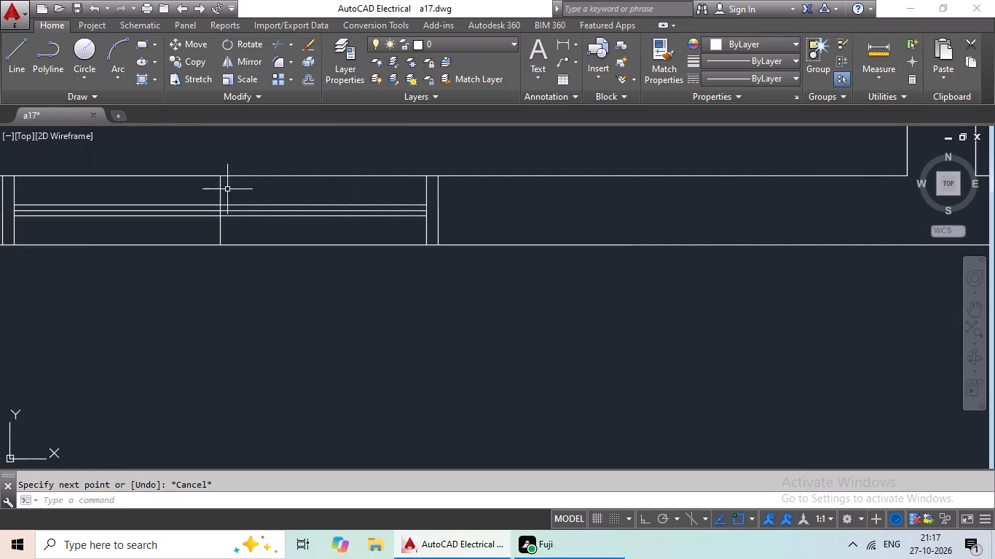
click(221, 189)
key(Delete)
Copy the opening detail from the left room's upper wall, by its midpoint, onto the mark in the middle room's upper wall.
scroll(241, 212, down, 5)
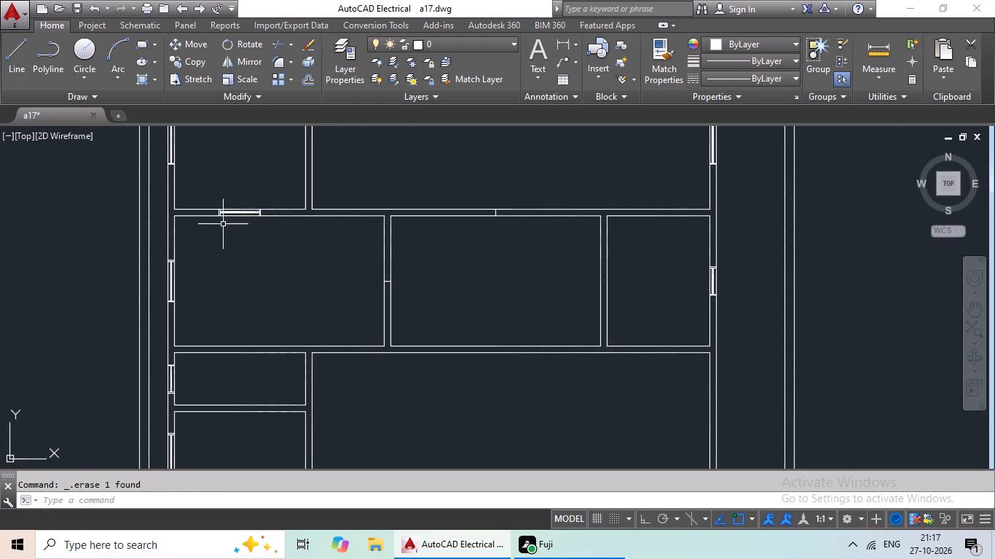
scroll(210, 207, up, 5)
drag(789, 250, 704, 262)
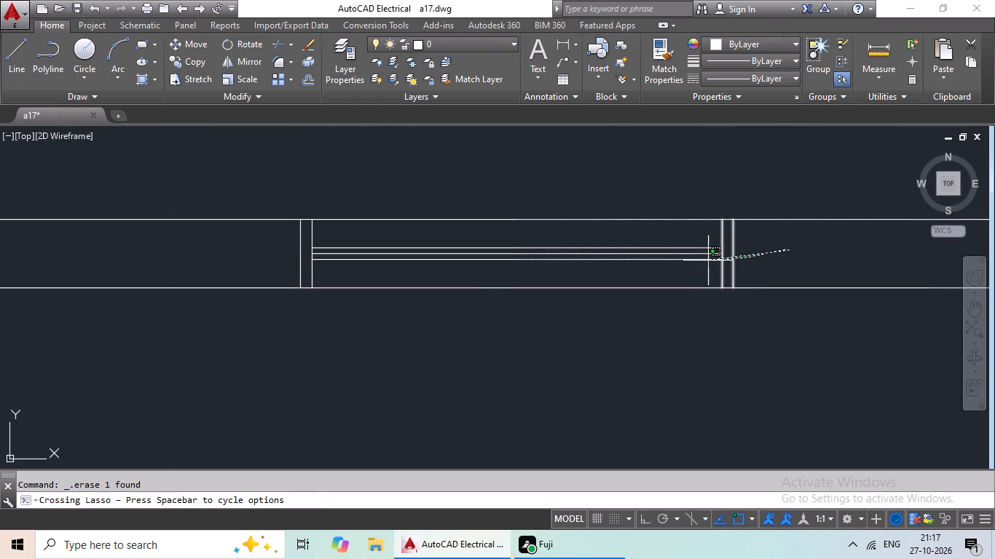
drag(704, 262, 276, 269)
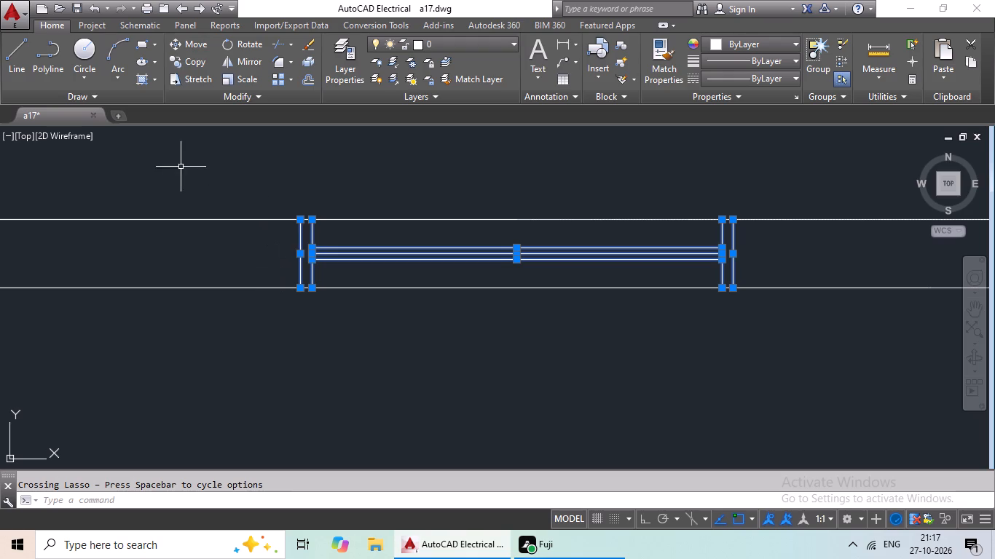
click(194, 55)
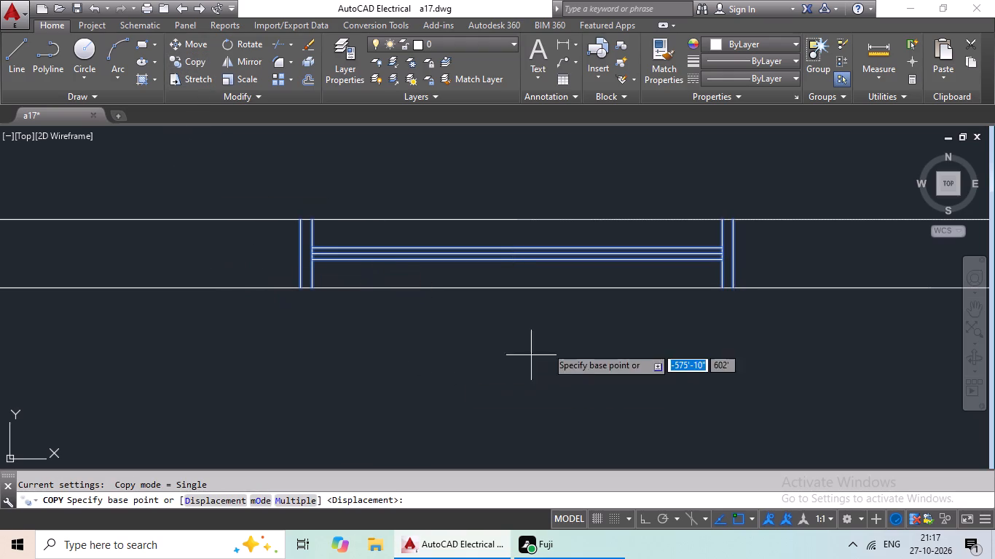
click(515, 252)
scroll(814, 329, down, 4)
middle_drag(822, 333, 311, 299)
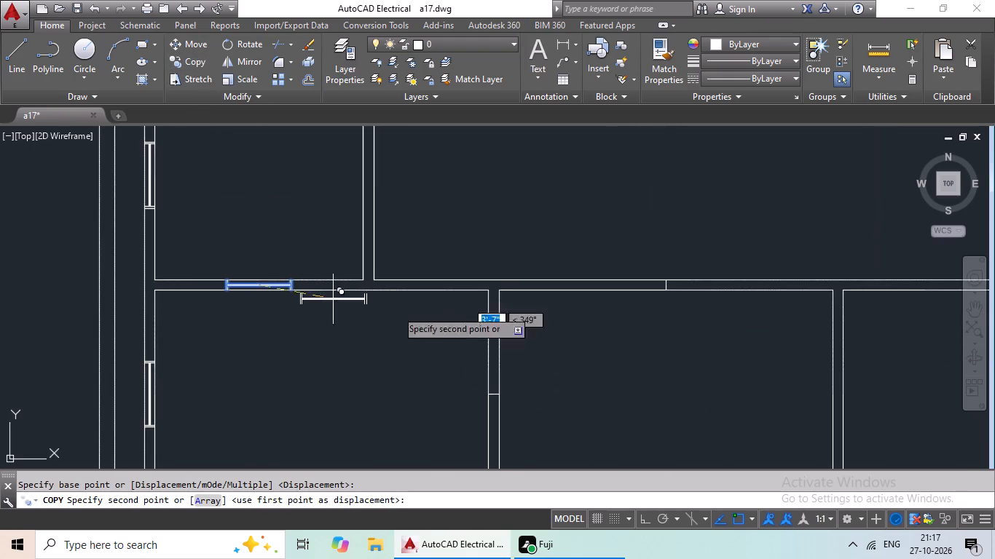
middle_drag(633, 325, 566, 344)
scroll(602, 310, up, 4)
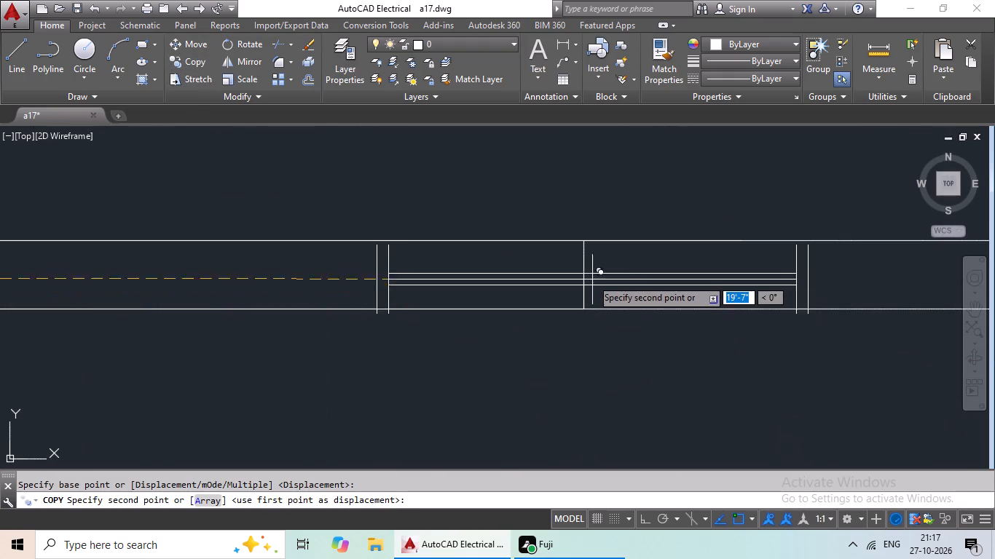
click(588, 273)
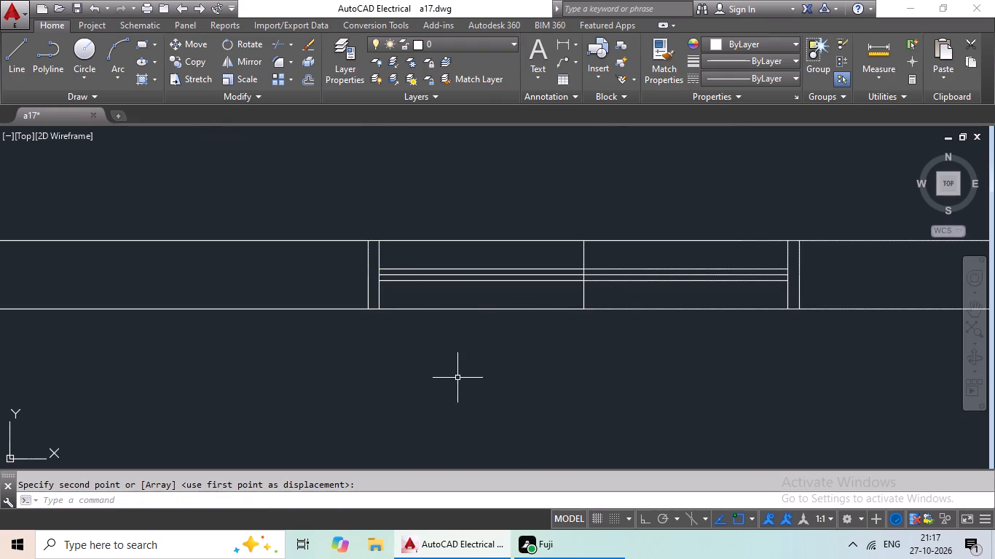
Copy the left room's outer wall opening detail, by its midpoint, onto the mark in the partition between the left and middle rooms.
scroll(482, 347, down, 2)
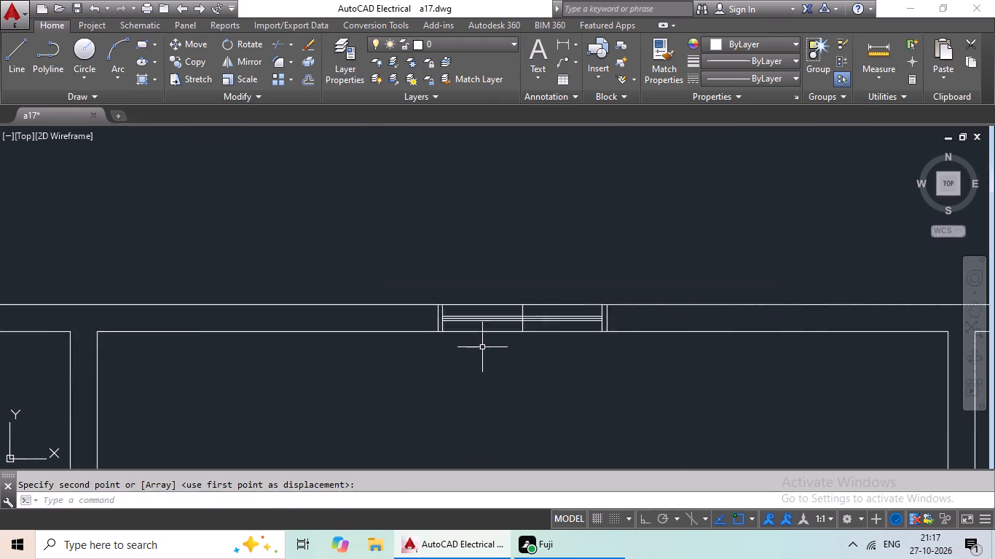
scroll(482, 347, down, 2)
middle_drag(278, 429, 369, 288)
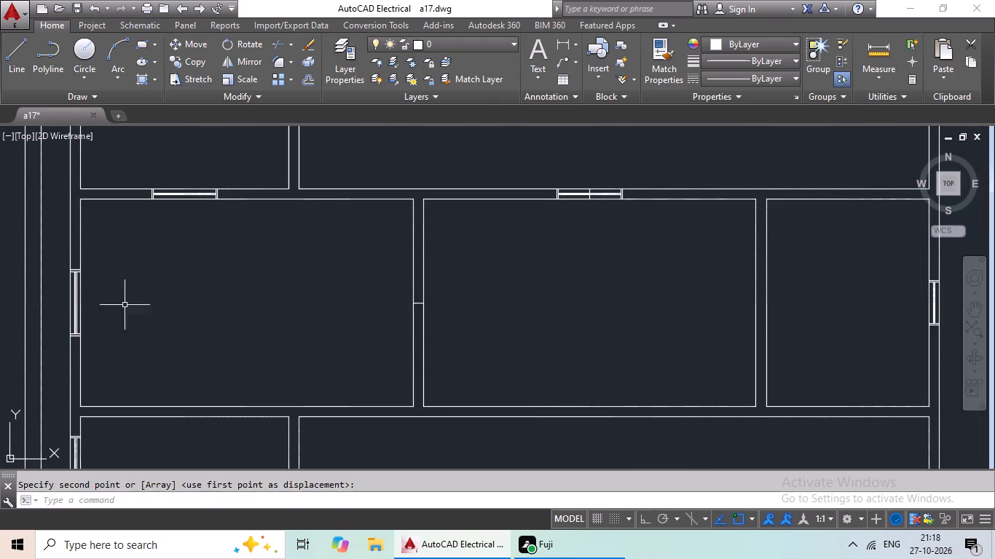
scroll(70, 279, up, 5)
scroll(133, 186, down, 2)
drag(132, 154, 138, 468)
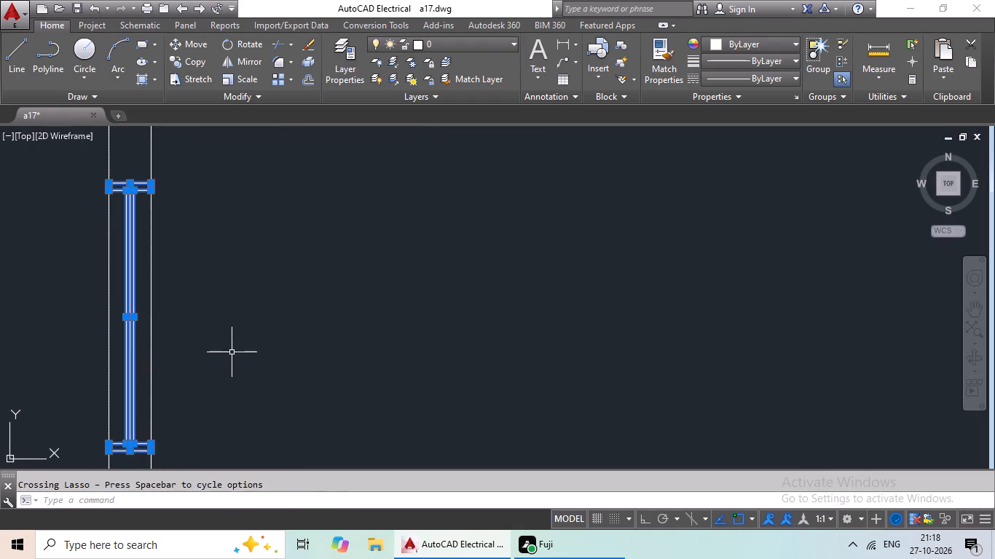
scroll(235, 349, down, 2)
click(202, 58)
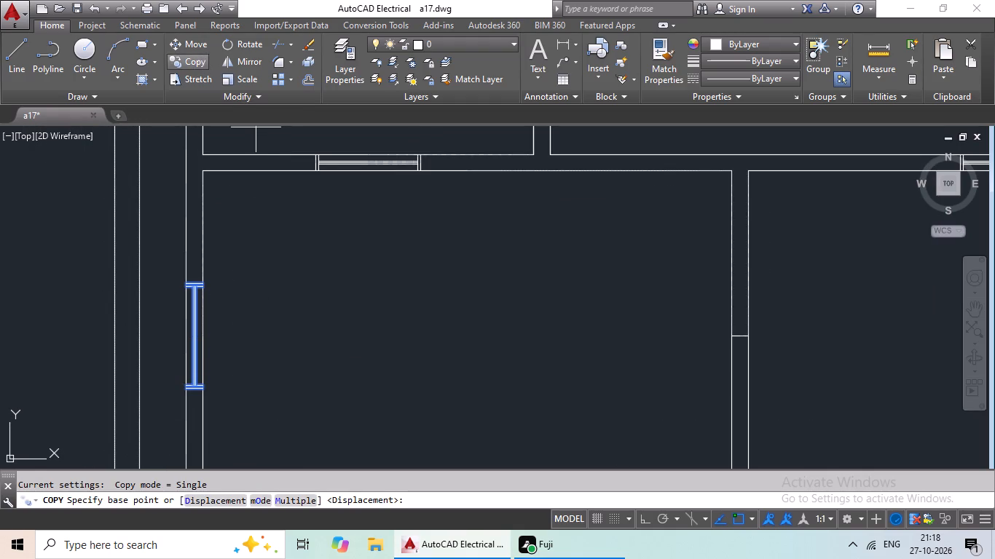
scroll(195, 344, up, 4)
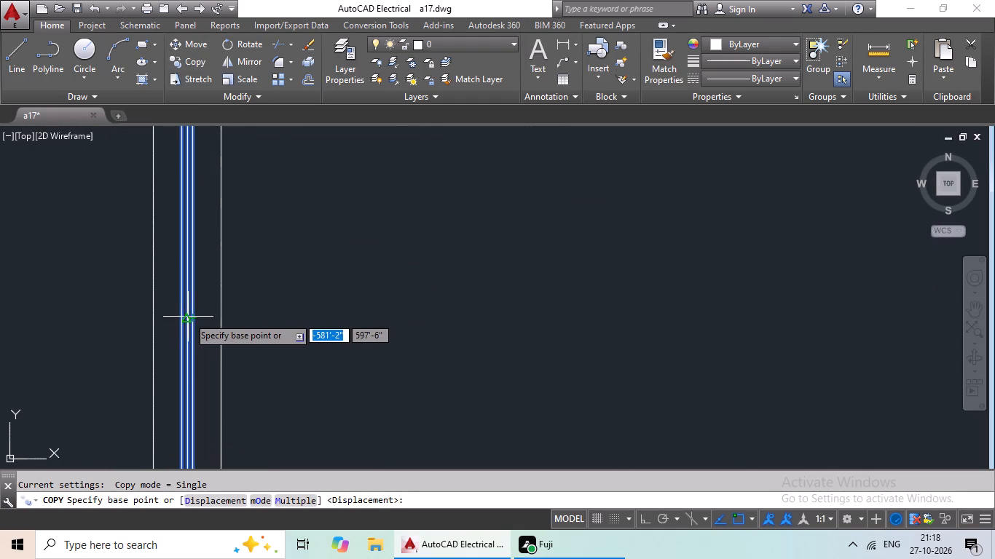
click(188, 317)
scroll(353, 309, down, 2)
scroll(668, 335, down, 3)
middle_drag(699, 328, 442, 335)
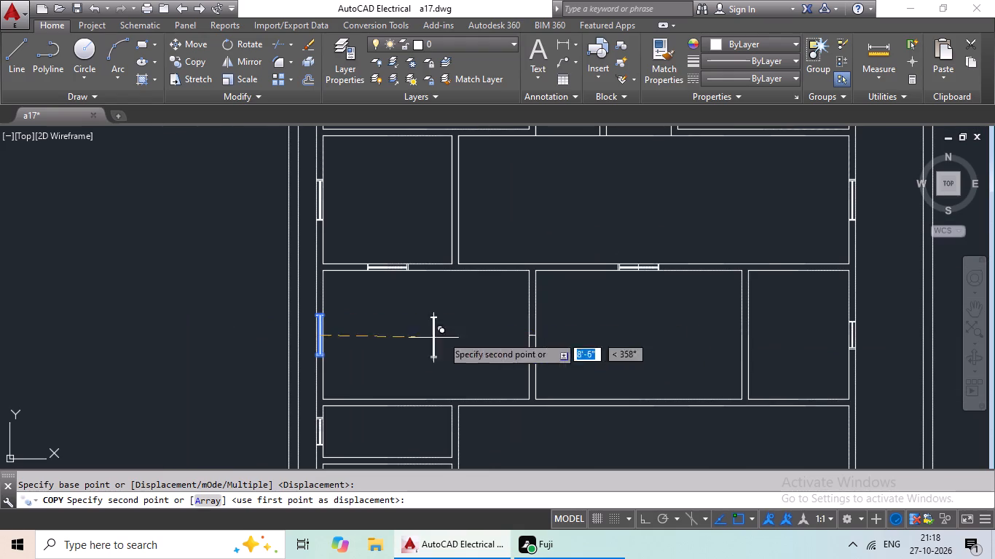
scroll(531, 338, up, 4)
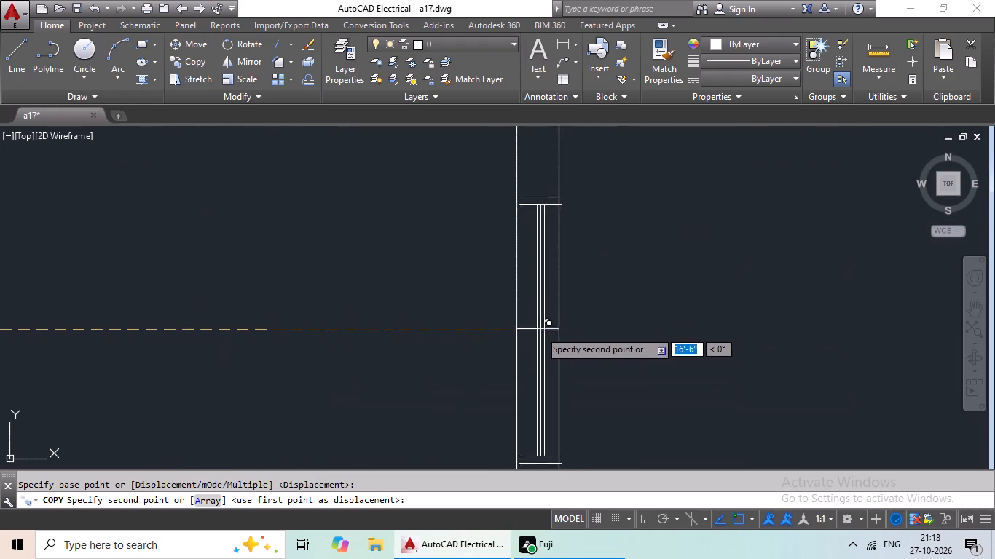
click(538, 328)
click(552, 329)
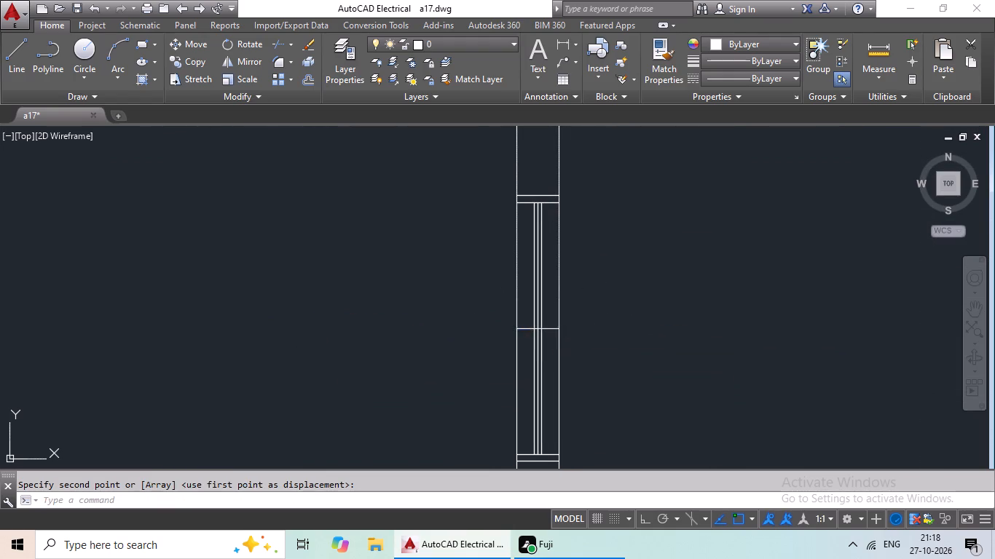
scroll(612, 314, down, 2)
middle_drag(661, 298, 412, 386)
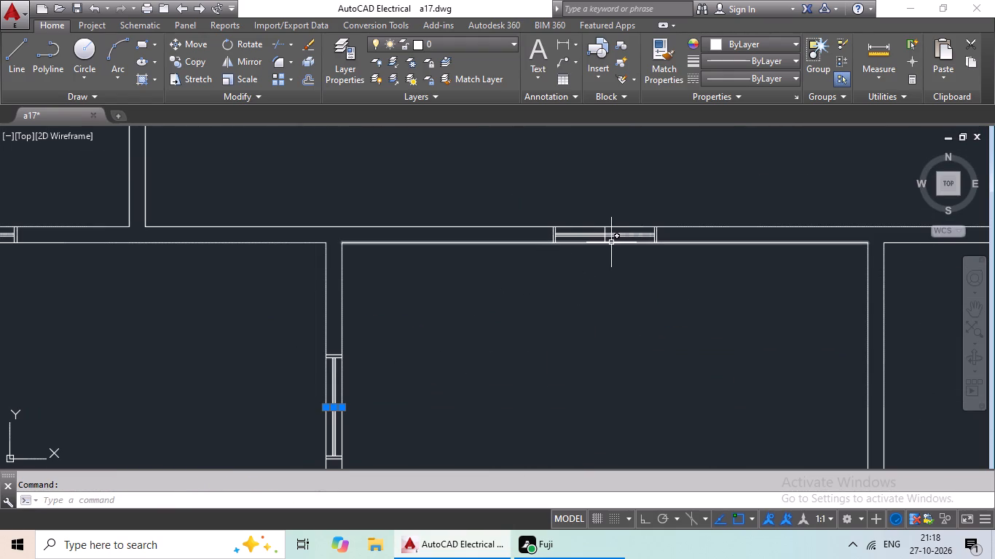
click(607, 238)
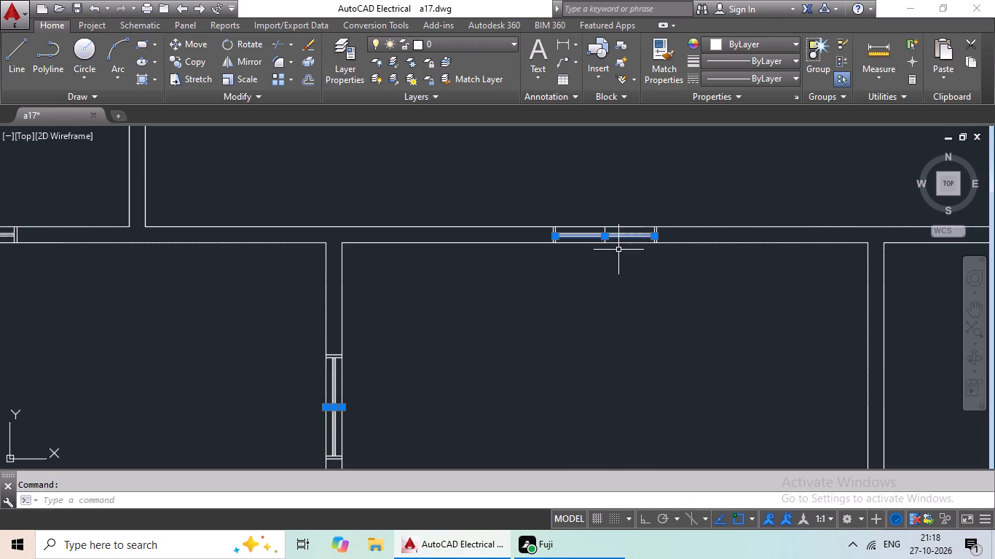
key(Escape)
Erase the leftover midpoint marks inside the left-middle partition opening and the middle room's upper wall opening in the third row.
scroll(339, 408, up, 3)
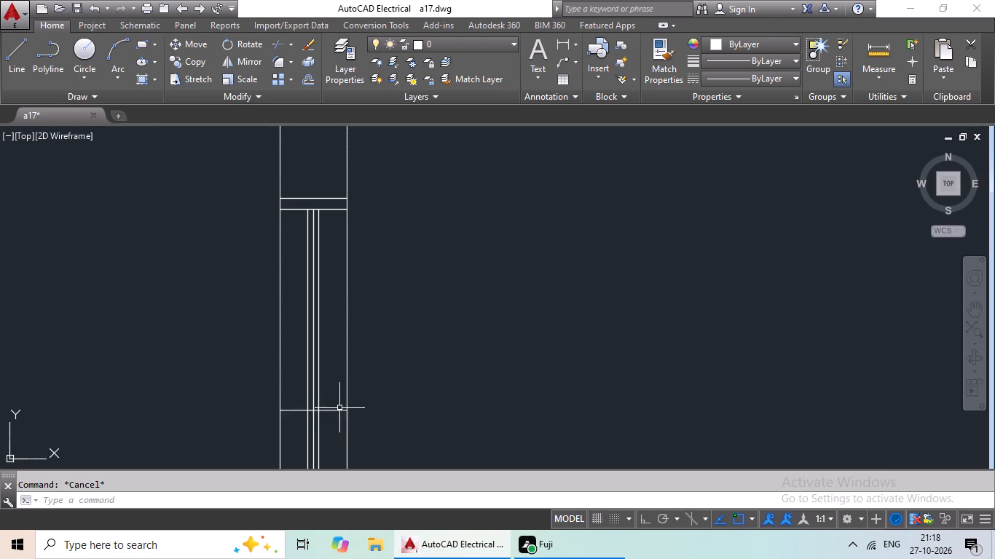
click(337, 411)
scroll(531, 368, down, 3)
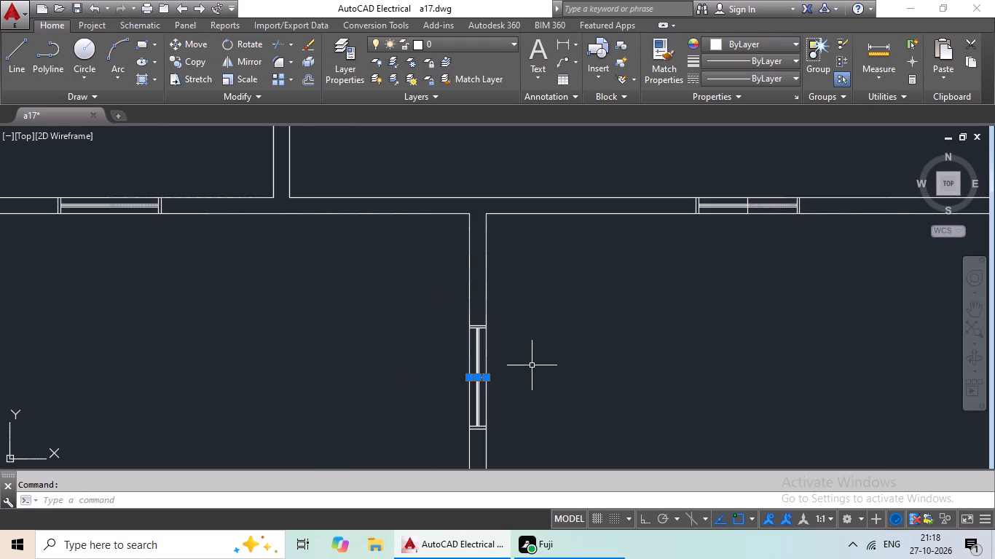
middle_drag(565, 337, 280, 399)
scroll(463, 269, up, 4)
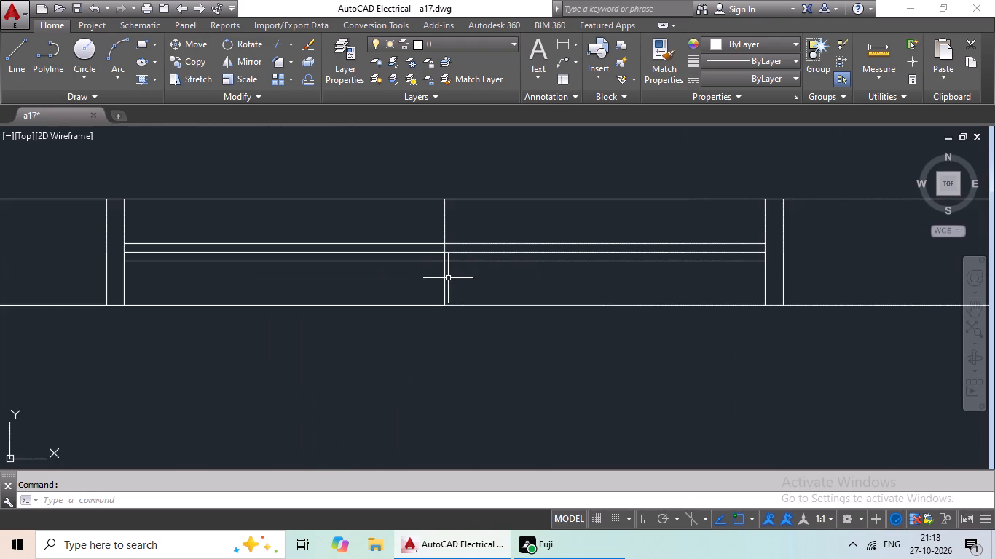
click(445, 280)
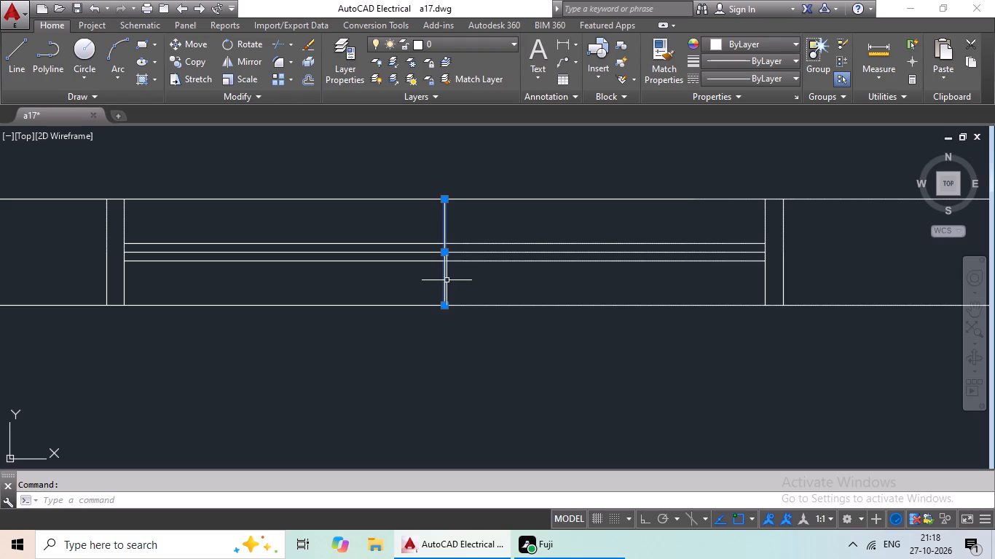
key(Delete)
Draw an opening edge line across the wall between the top-left room and lower-left small room, just above the large room's lower corner.
scroll(459, 266, down, 4)
scroll(519, 288, down, 2)
middle_drag(632, 192, 489, 278)
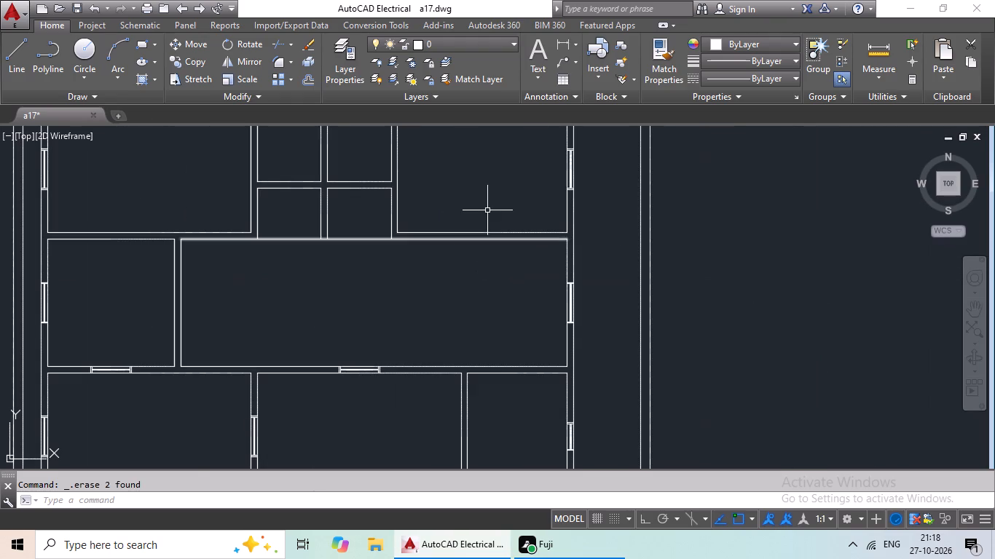
click(7, 73)
scroll(155, 189, down, 1)
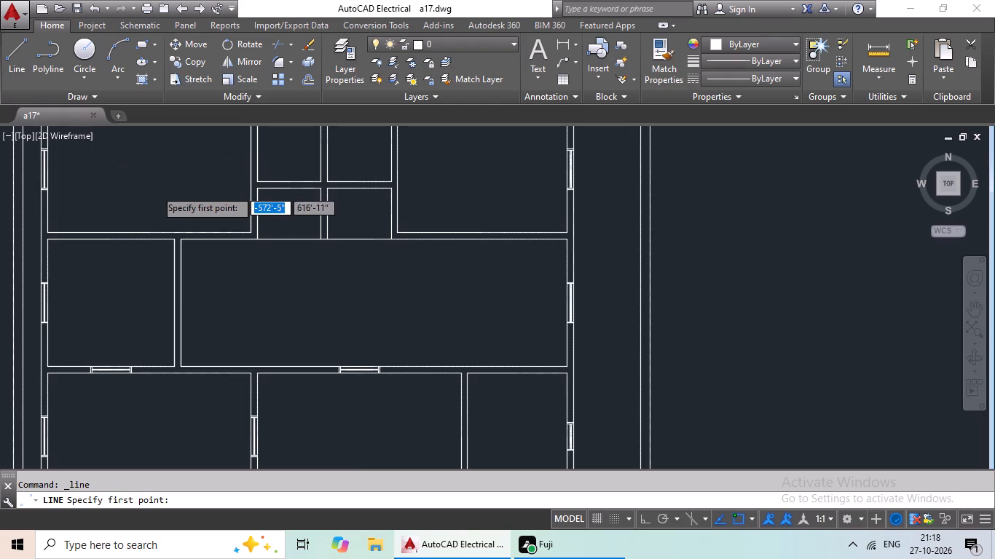
scroll(155, 189, down, 1)
middle_drag(154, 170, 153, 231)
scroll(164, 230, up, 4)
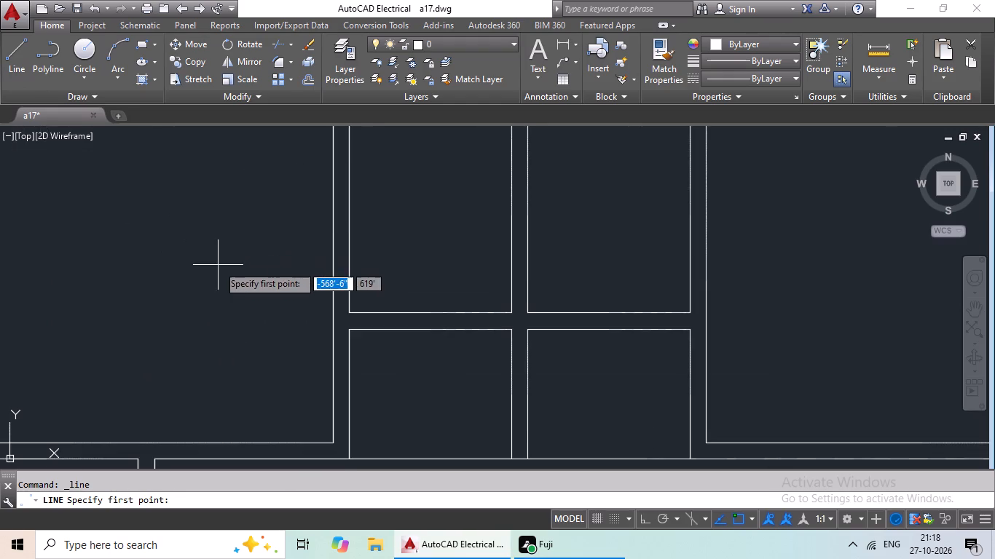
scroll(221, 268, down, 1)
middle_drag(364, 357, 402, 325)
scroll(339, 341, up, 3)
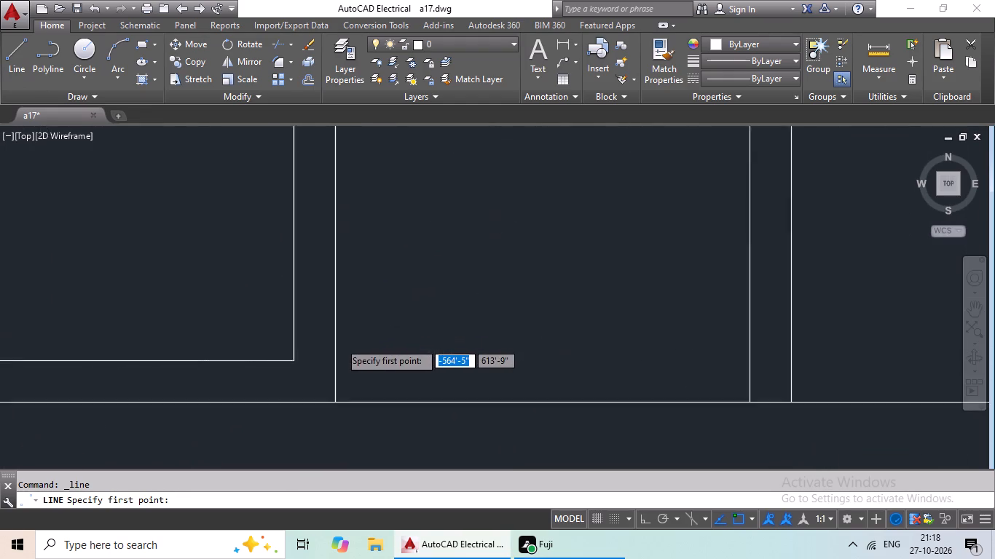
scroll(339, 342, up, 1)
click(265, 351)
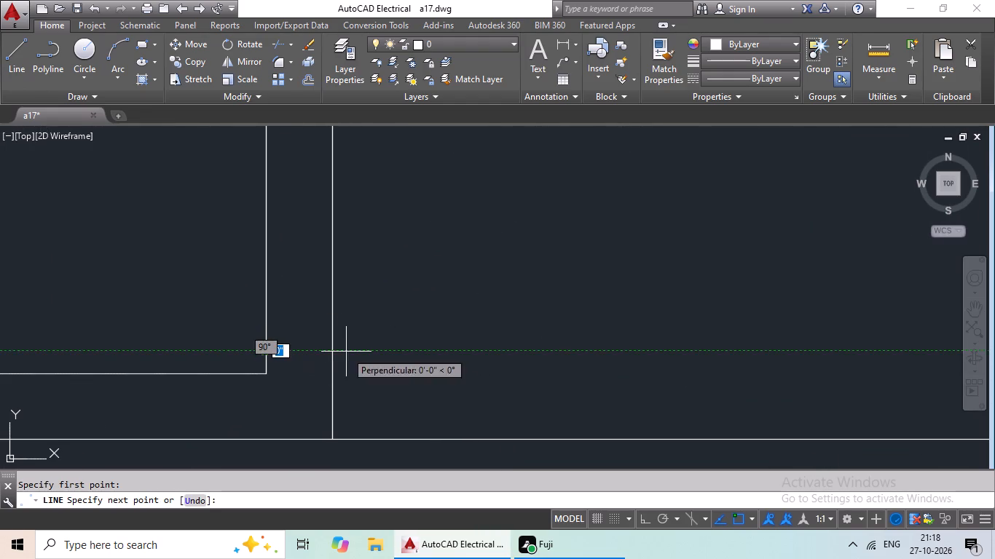
click(334, 349)
key(Escape)
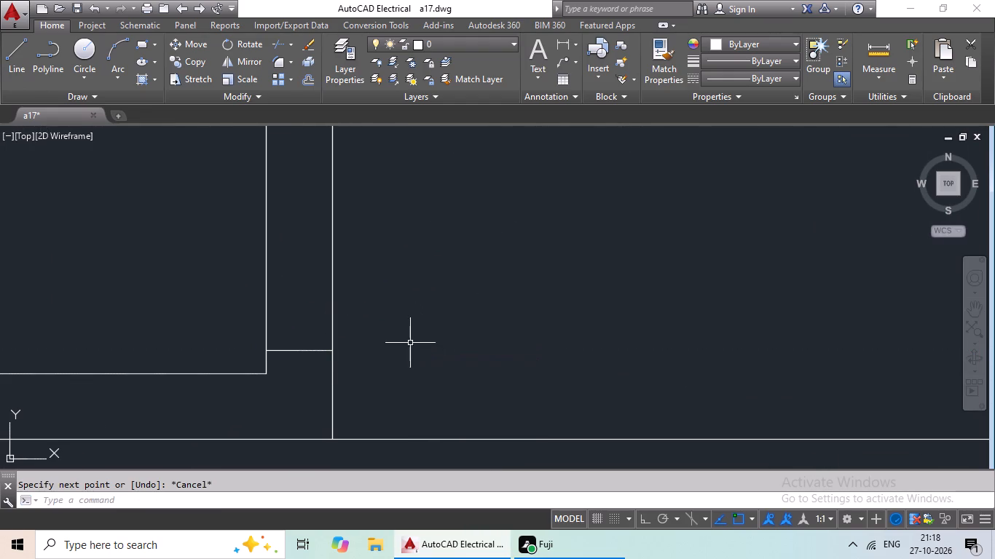
Offset that opening edge line 3' upward along the wall beside the lower-left small room.
key(o)
key(Return)
text(3')
key(Return)
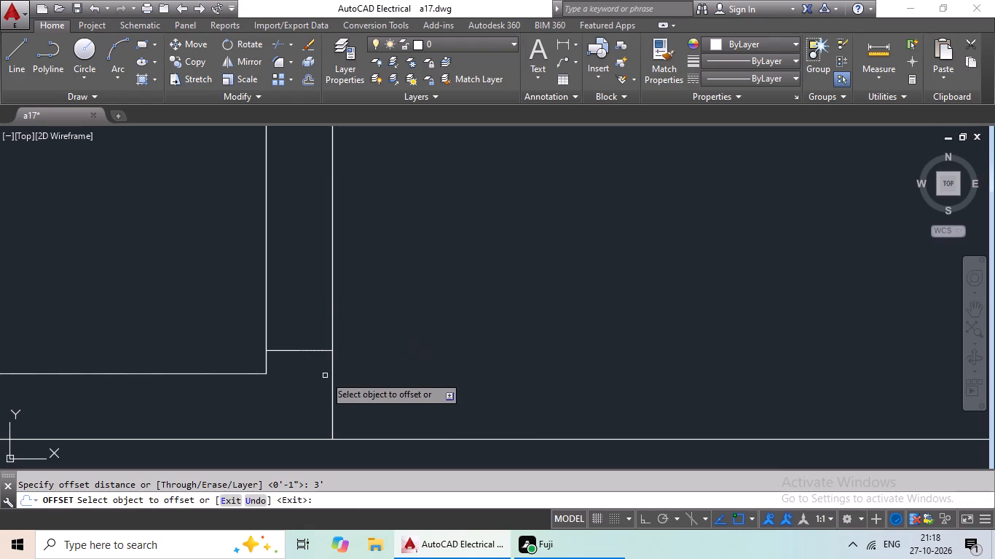
drag(318, 351, 326, 316)
drag(333, 282, 339, 285)
Draw an opening edge line across the wall between the top-left room and upper-left small room, just above the small room's lower corner.
scroll(350, 293, down, 2)
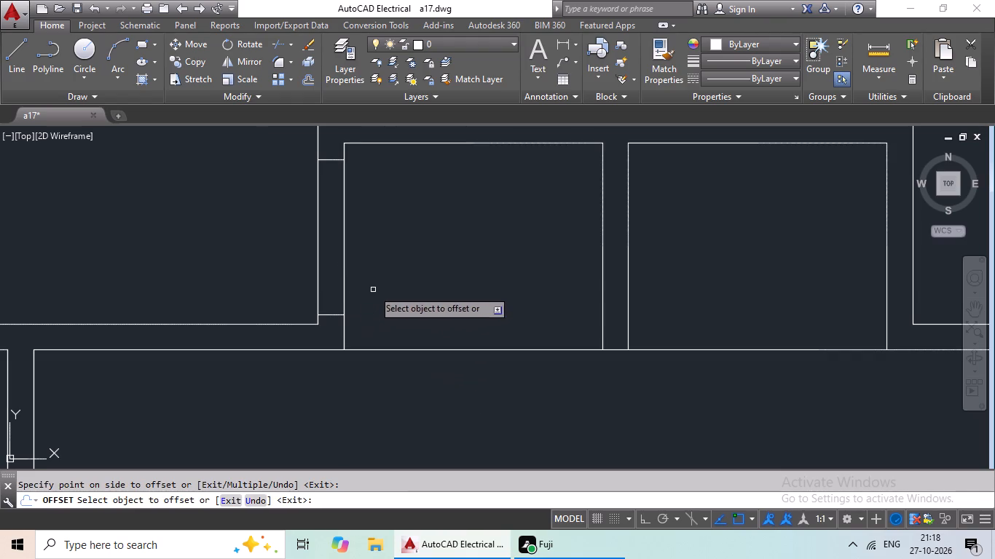
scroll(380, 282, down, 2)
click(13, 67)
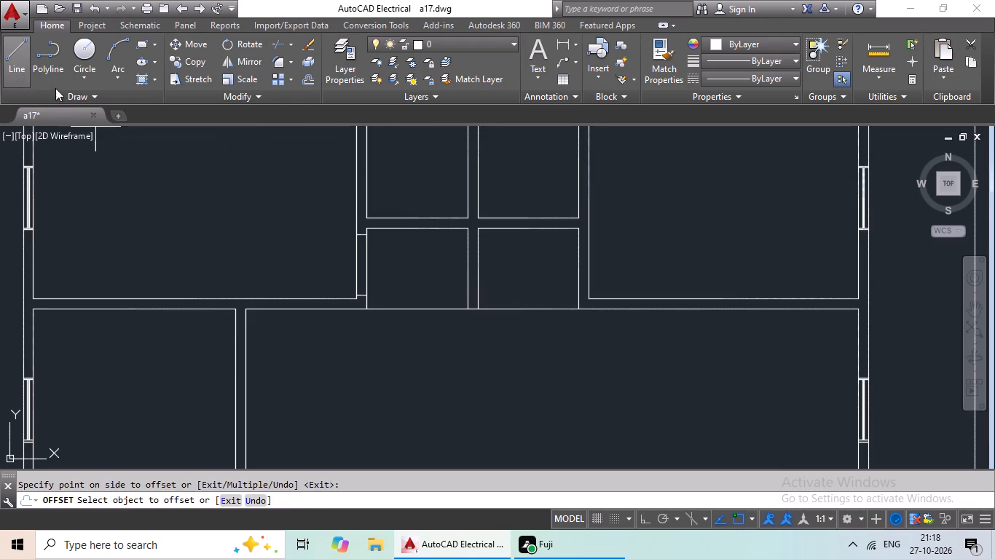
middle_drag(371, 194, 347, 213)
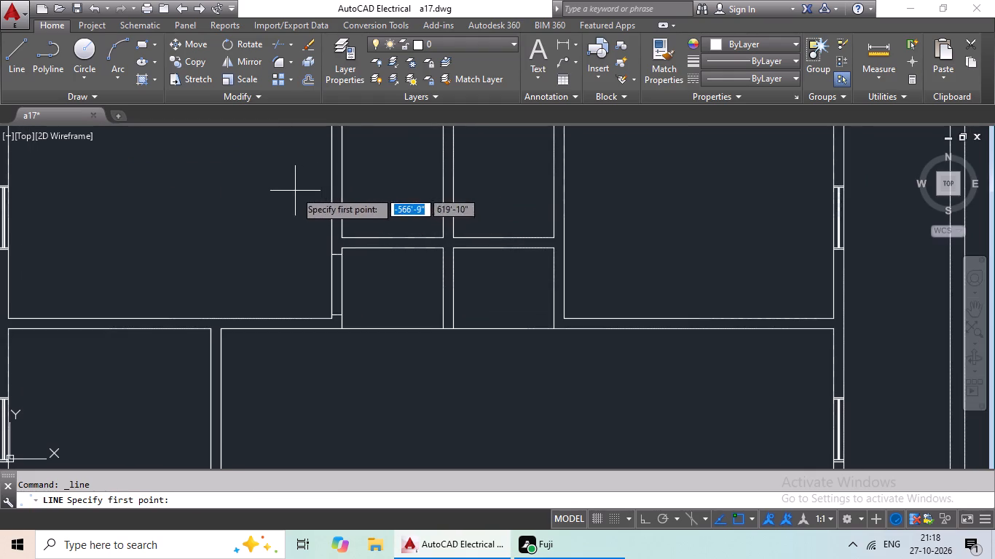
scroll(332, 207, up, 3)
scroll(398, 228, down, 3)
scroll(402, 239, up, 3)
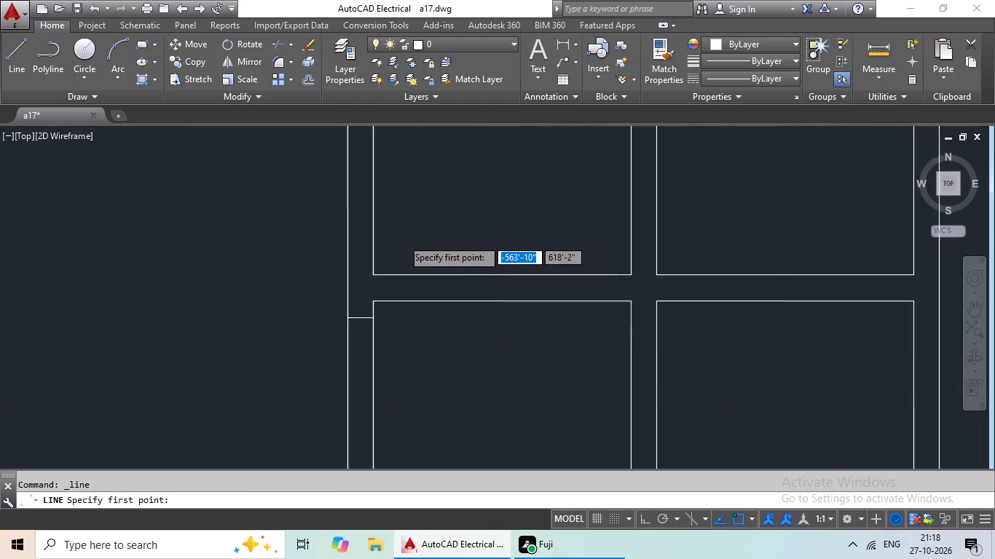
click(315, 265)
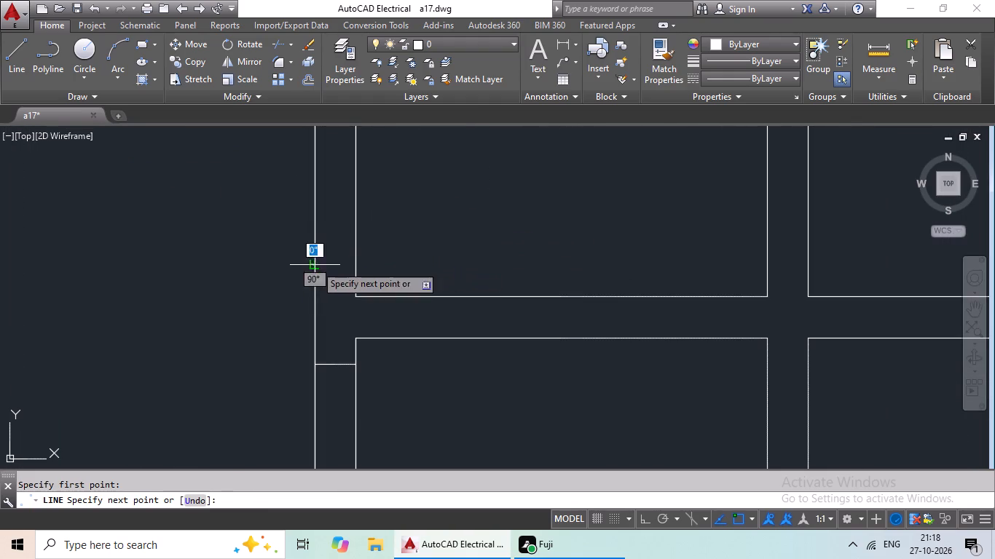
click(355, 262)
key(Escape)
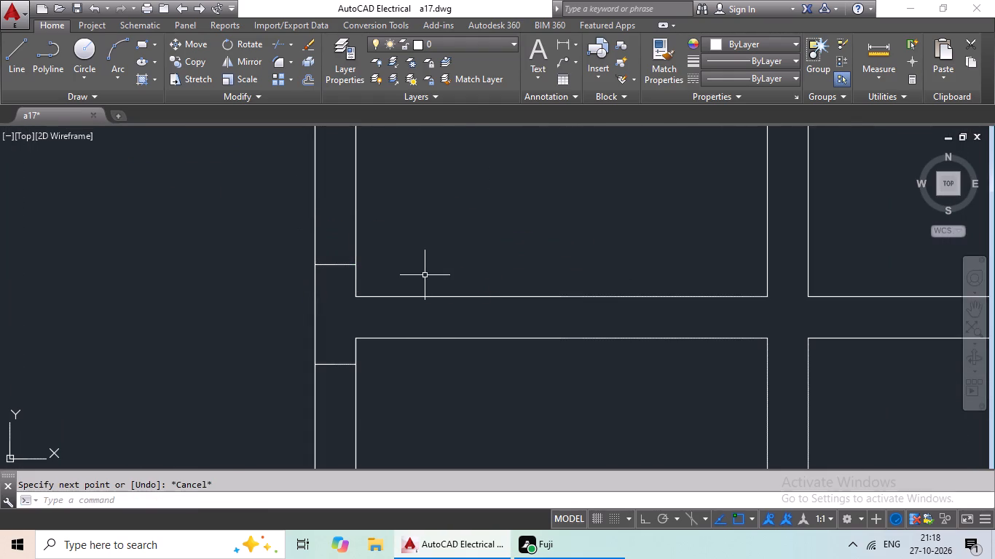
Turn on Ortho and offset the upper-left small room's opening edge line 2' upward along the wall.
click(641, 518)
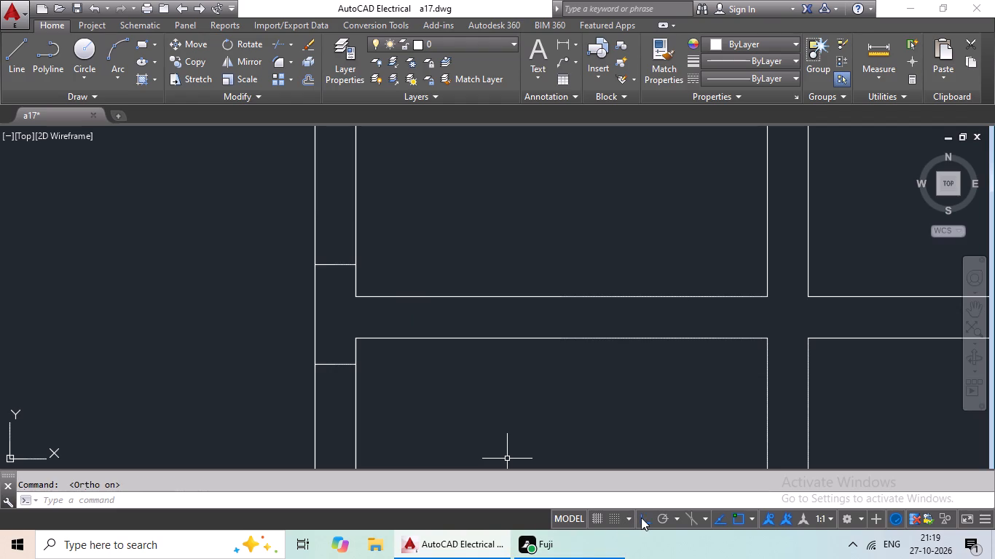
key(Escape)
key(o)
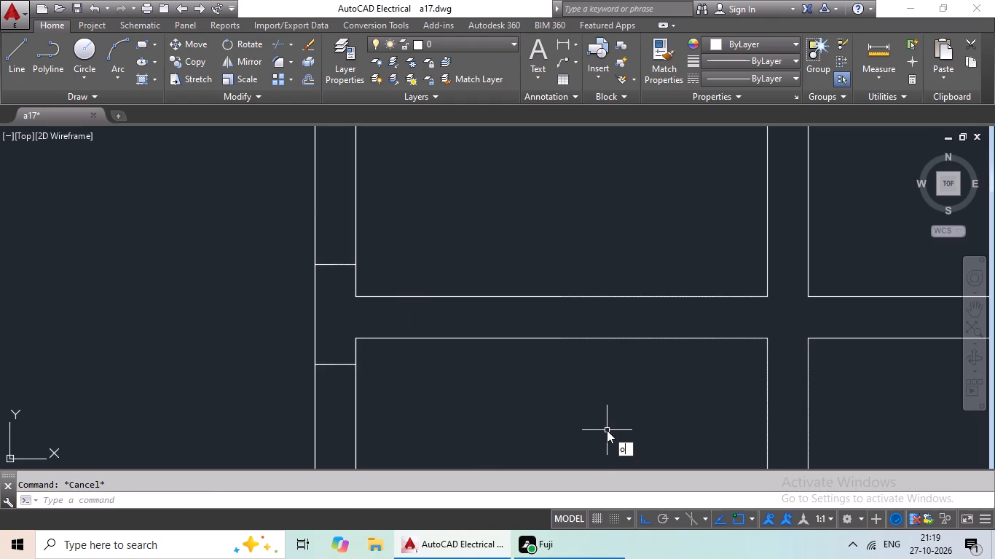
key(Return)
text(2')
key(Return)
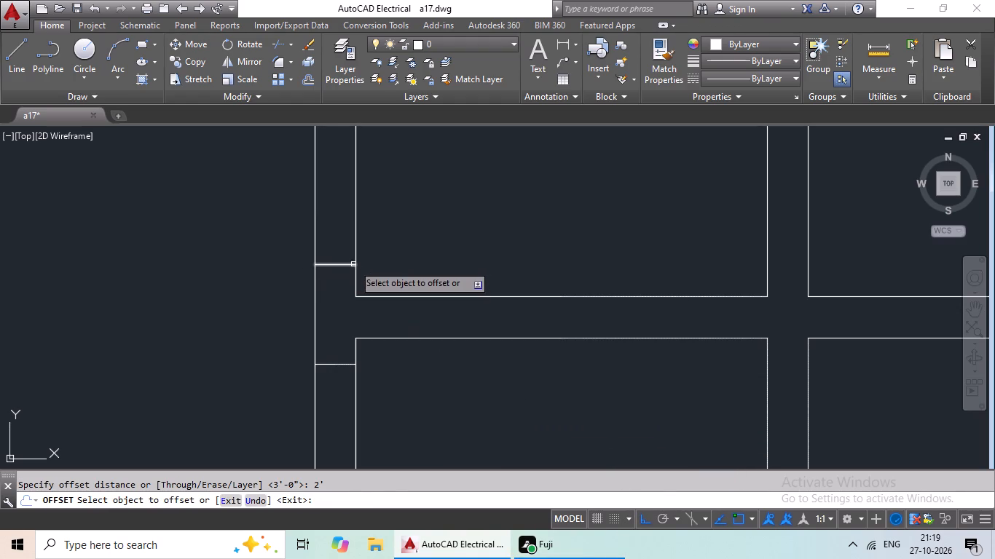
drag(353, 264, 355, 251)
click(360, 226)
Draw an opening edge line across the wall between the upper-right and lower-right small rooms, near its right end.
click(10, 42)
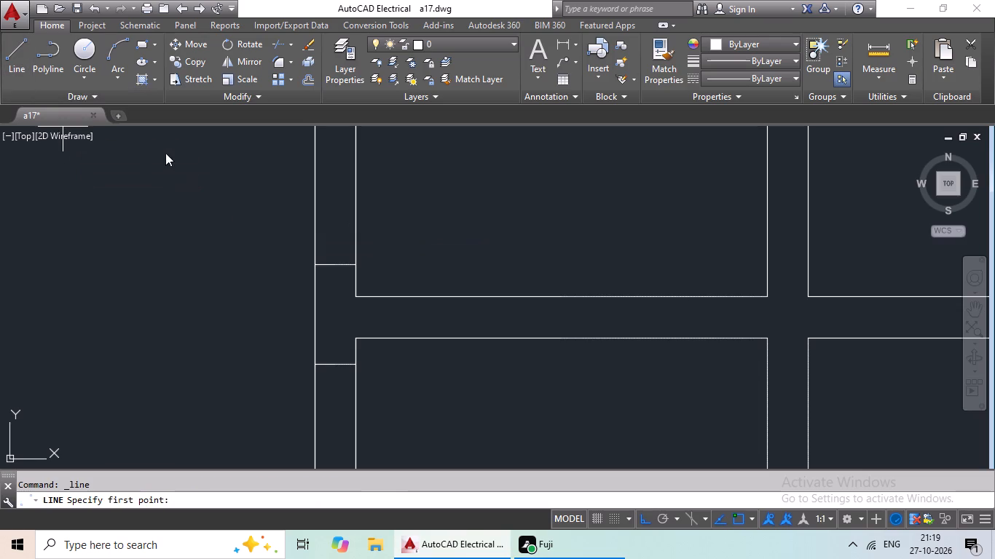
scroll(312, 204, down, 1)
middle_drag(404, 208, 283, 231)
middle_drag(471, 274, 348, 270)
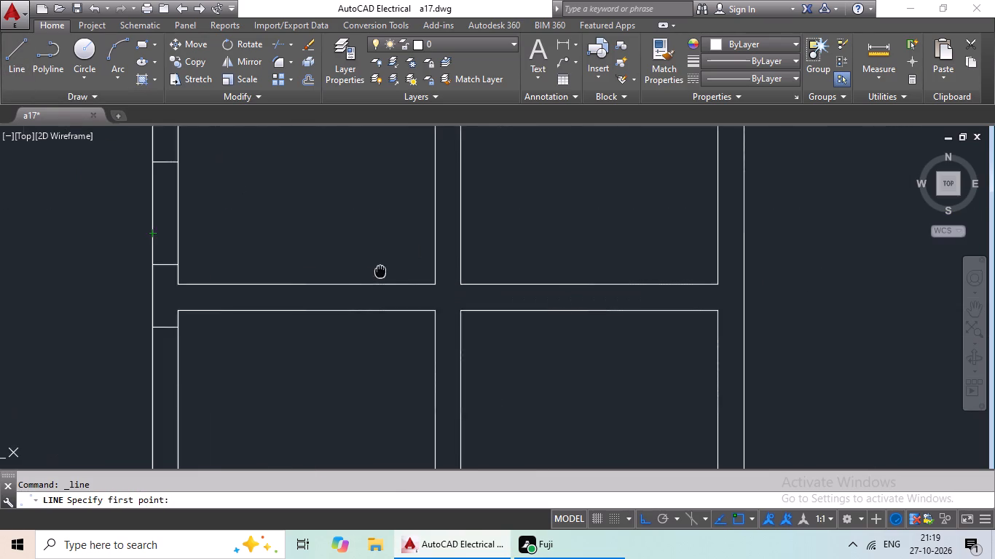
middle_drag(348, 270, 63, 269)
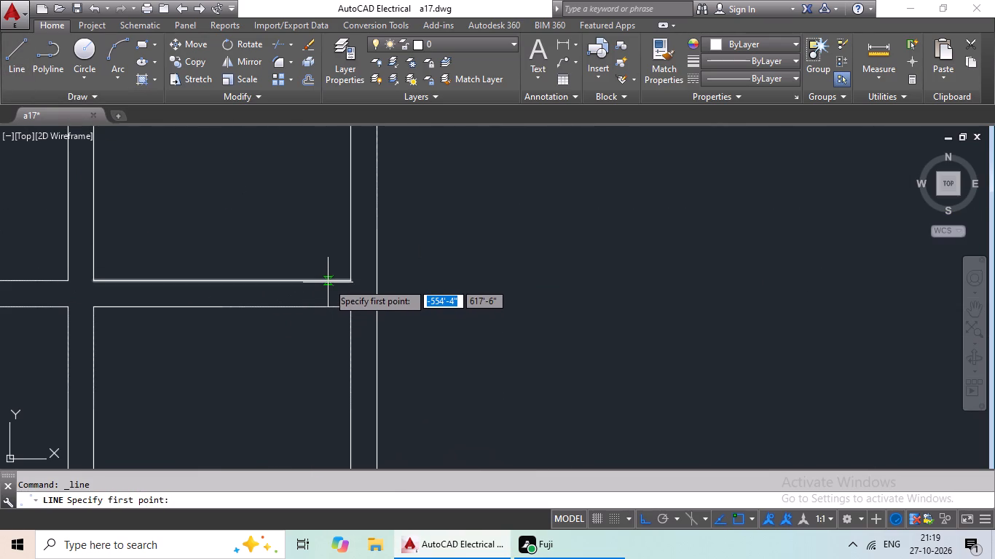
scroll(328, 282, up, 2)
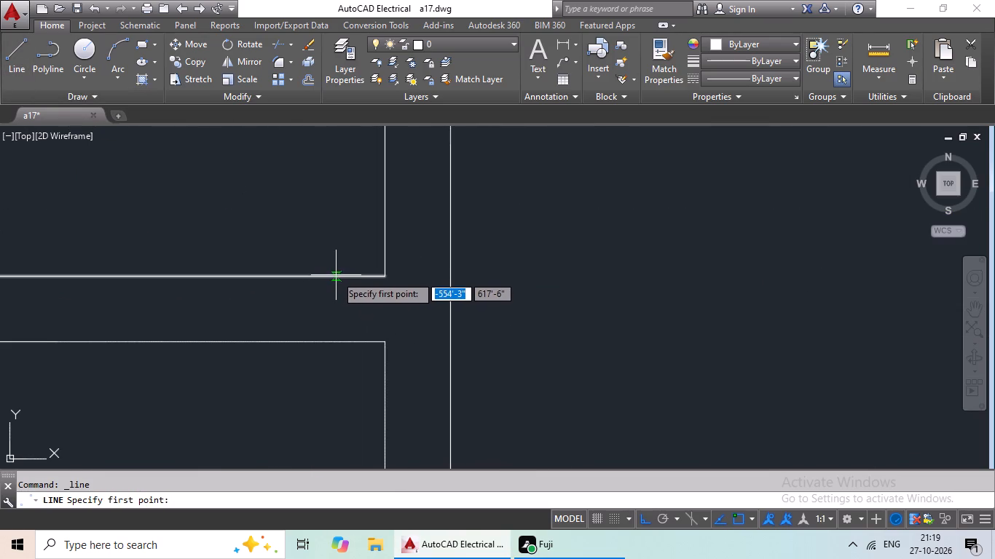
click(333, 276)
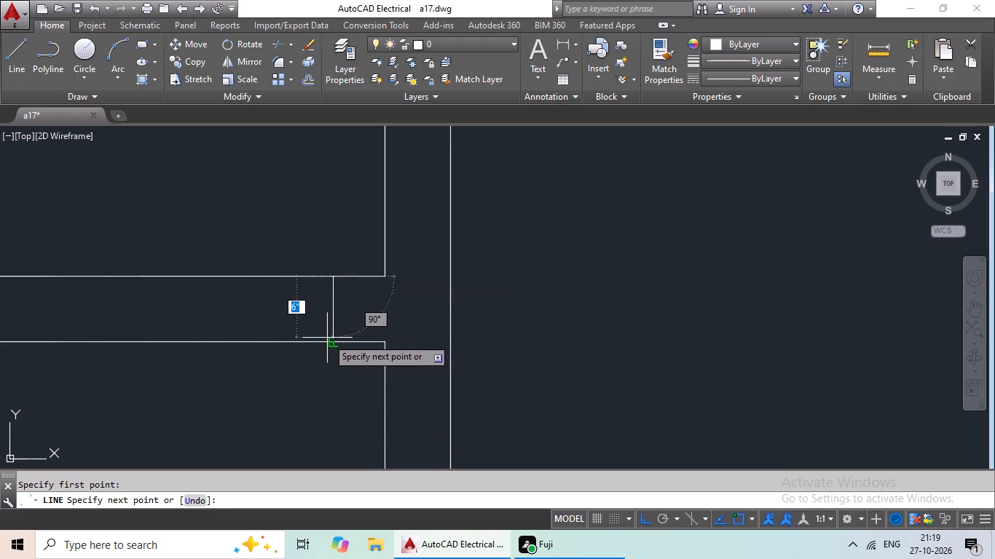
drag(331, 339, 344, 335)
key(Escape)
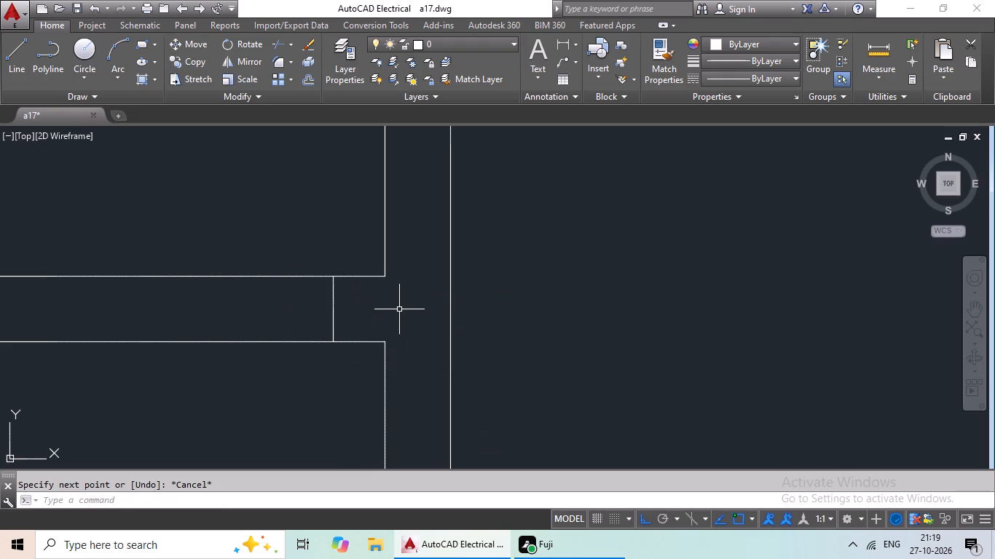
Offset the edge line between the two right small rooms 2' to the left along their dividing wall.
key(o)
key(Return)
key(Return)
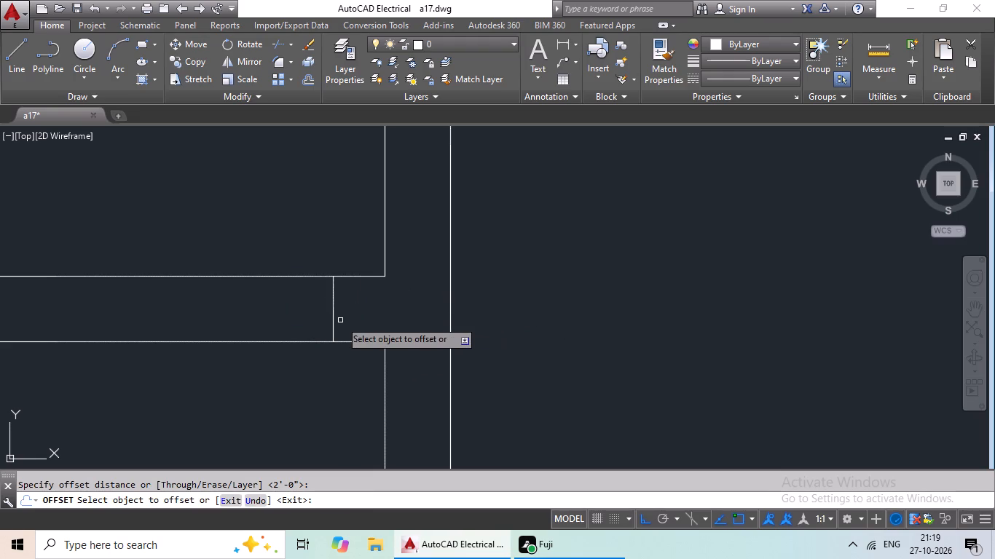
drag(334, 326, 312, 326)
click(257, 330)
Draw an opening edge line across the wall between the lower-right small room and top-right room, just above the large room's lower corner.
scroll(284, 332, down, 5)
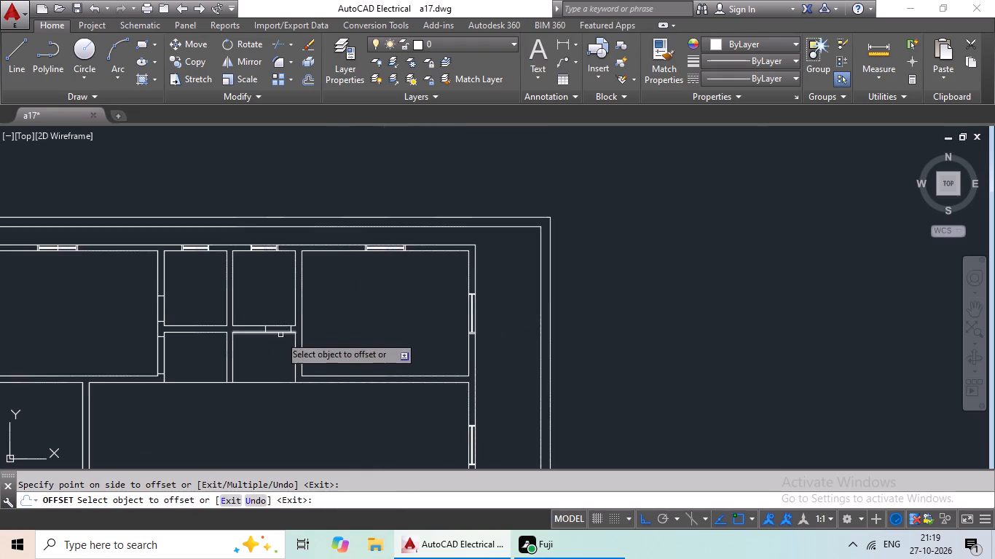
middle_drag(279, 337, 363, 341)
click(13, 59)
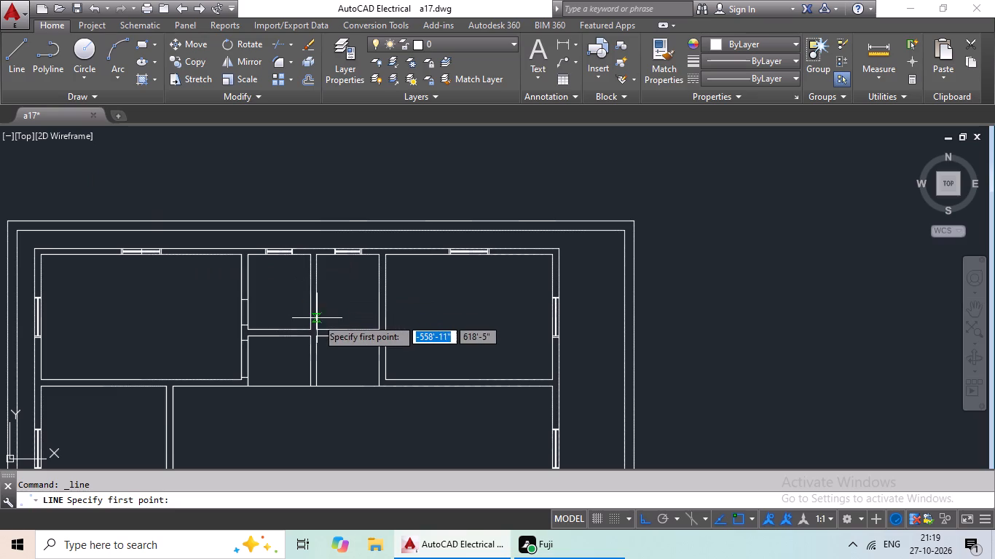
scroll(326, 322, up, 3)
scroll(481, 360, down, 2)
middle_drag(481, 360, 481, 294)
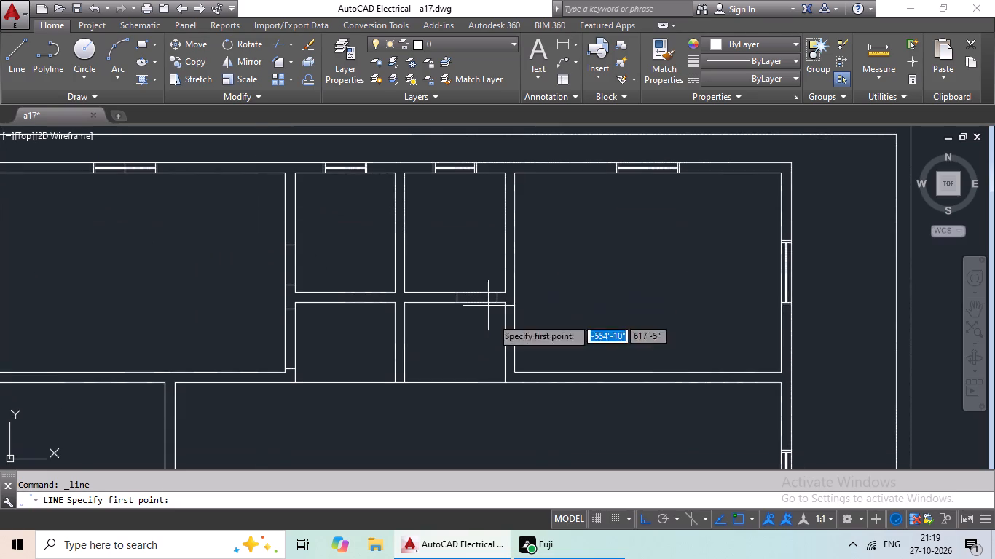
scroll(513, 367, up, 2)
click(493, 376)
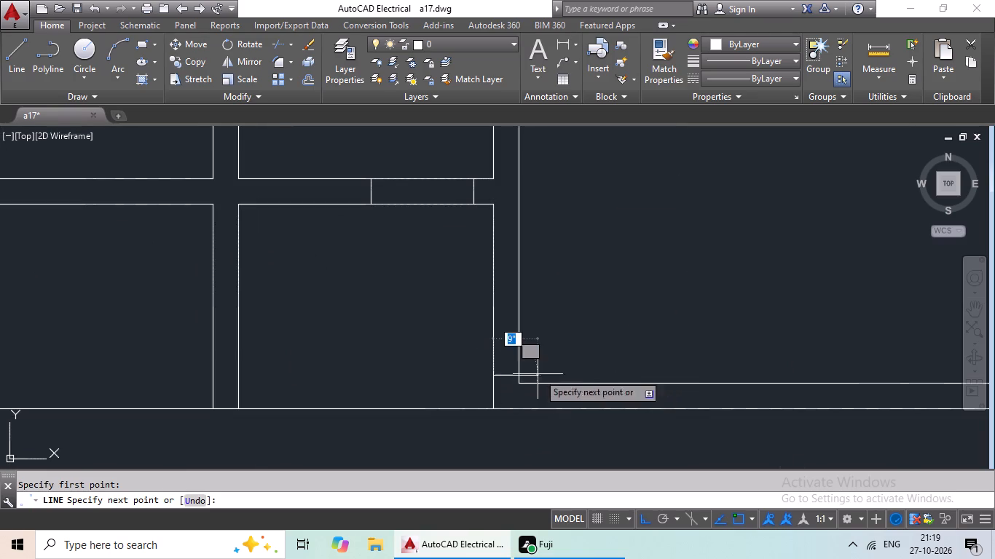
drag(522, 376, 531, 374)
key(Escape)
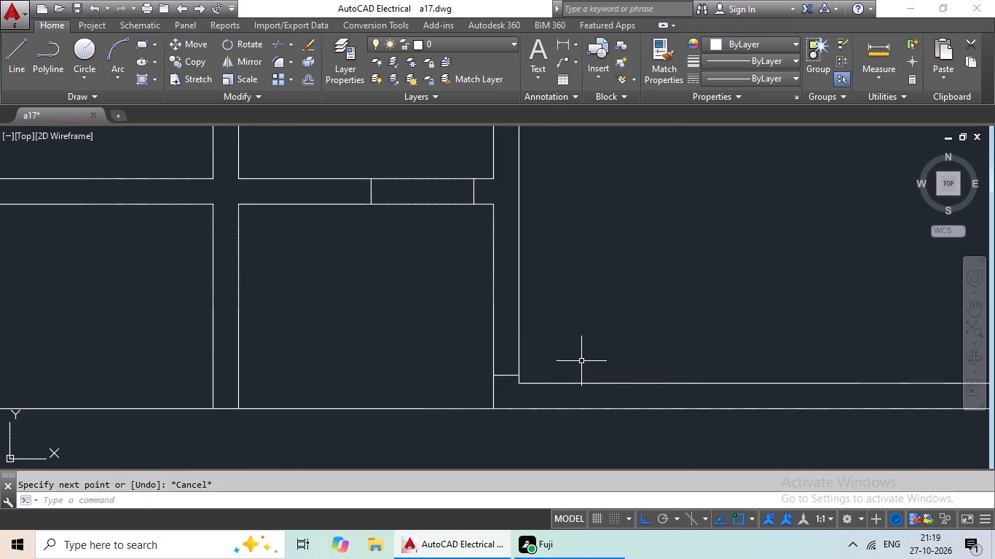
Offset the lower-right small room's opening edge line 3' upward along the wall shared with the top-right room.
key(o)
key(Return)
text(3')
key(Return)
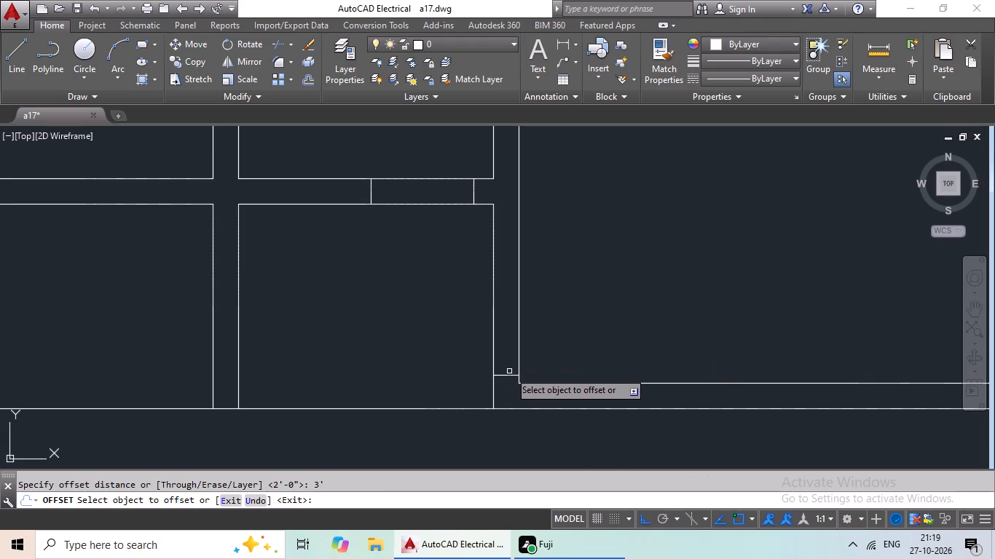
click(509, 375)
click(519, 338)
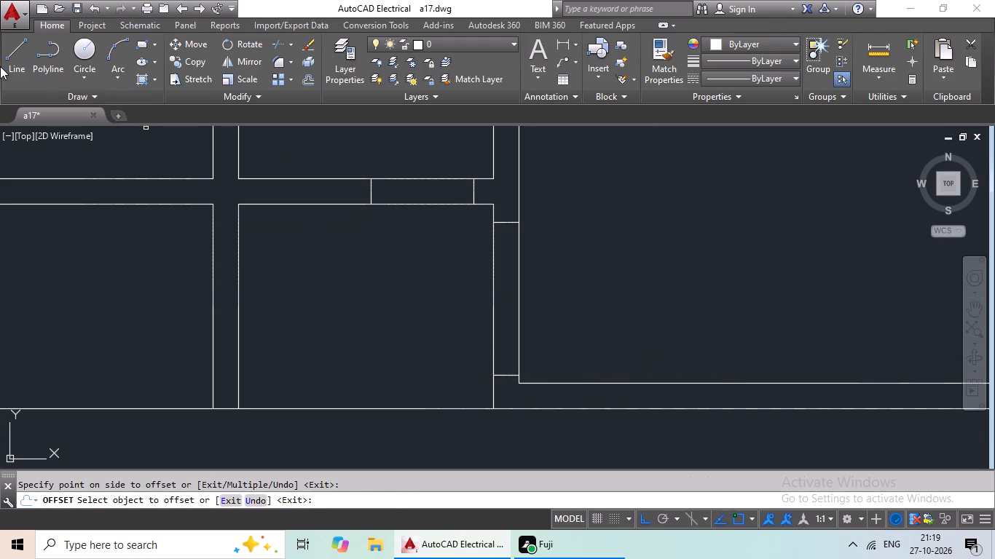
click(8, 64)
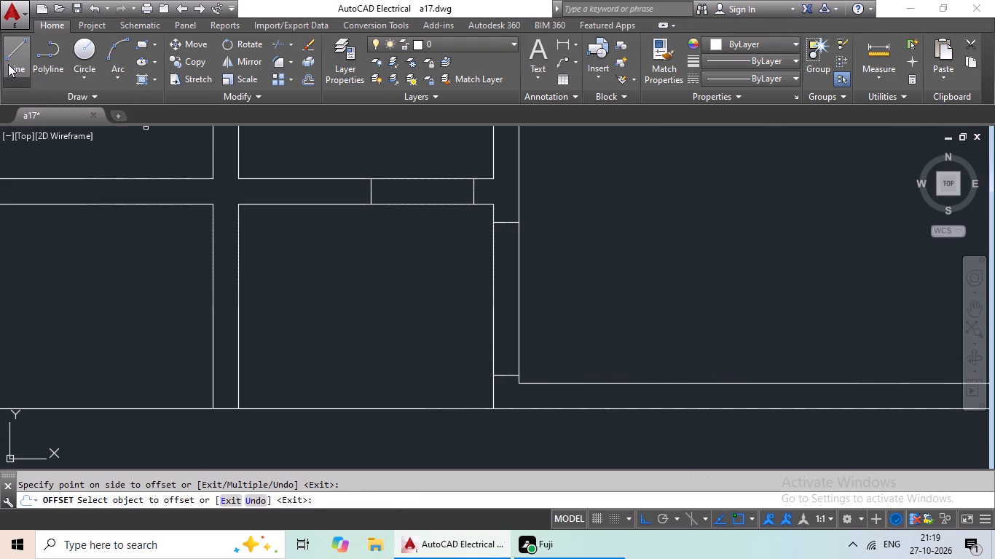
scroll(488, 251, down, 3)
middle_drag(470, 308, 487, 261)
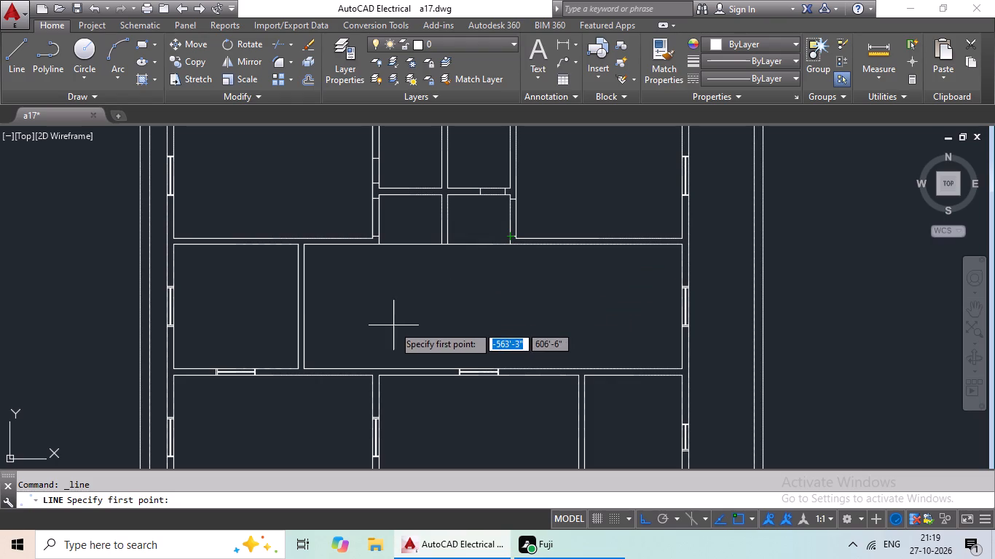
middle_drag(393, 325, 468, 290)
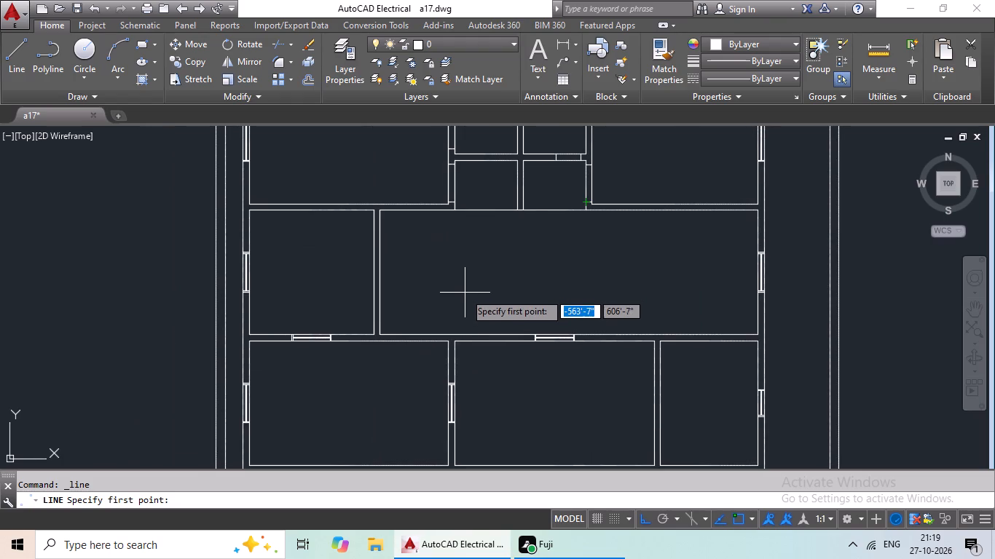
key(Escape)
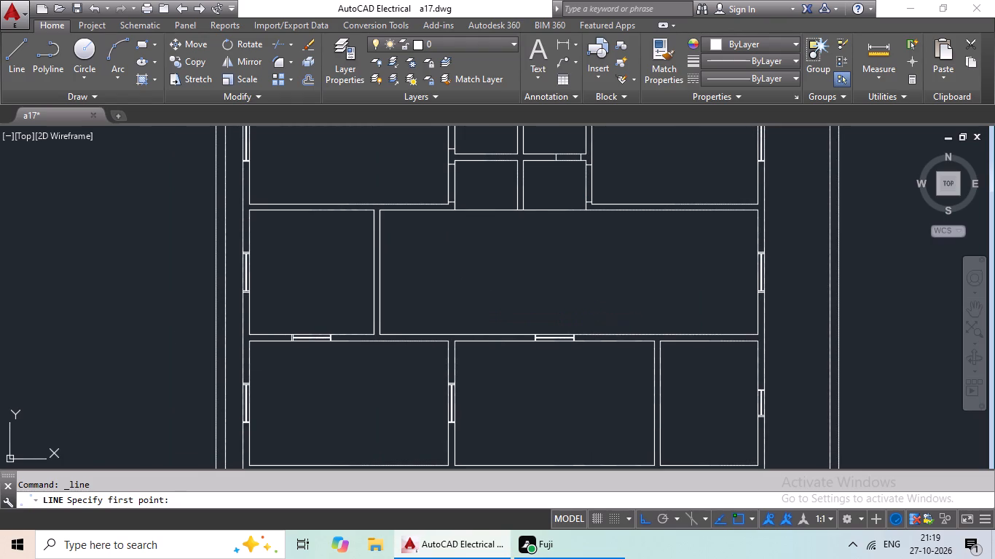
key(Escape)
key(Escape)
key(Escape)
Extend the upper wall line of the small room left of the large middle room across the dividing wall's top end.
key(e)
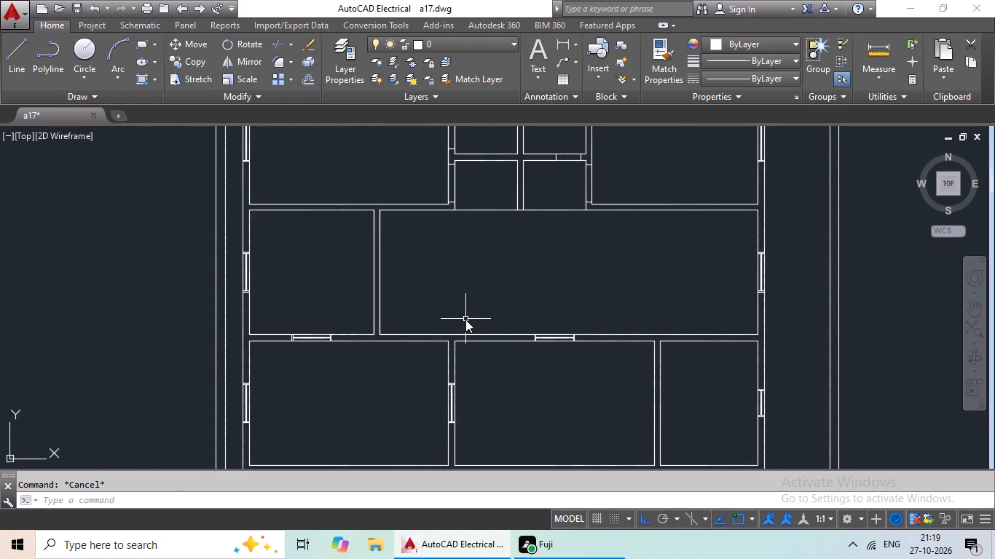
key(c)
key(Escape)
text(ex)
key(space)
key(space)
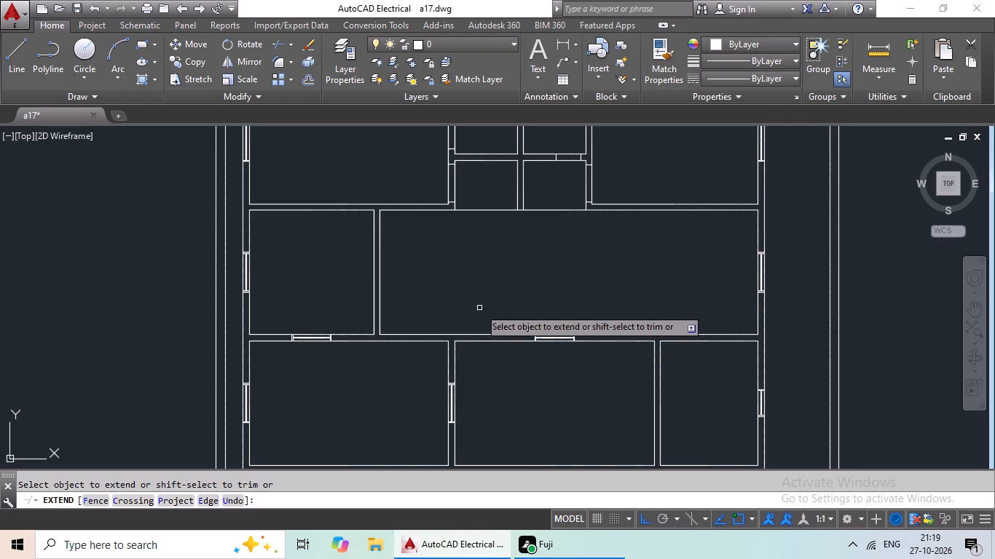
click(370, 211)
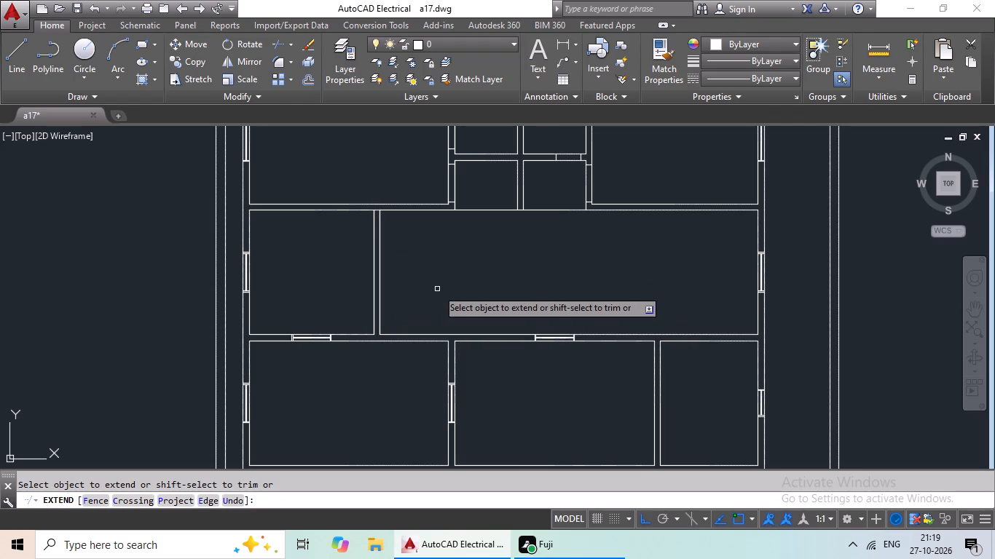
key(Escape)
key(Escape)
key(Escape)
key(Escape)
key(Escape)
key(Escape)
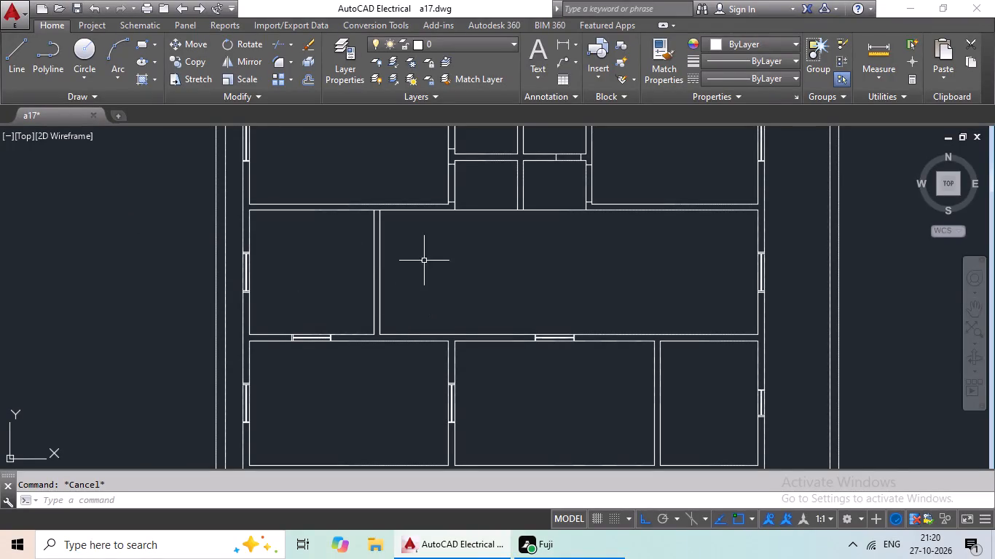
Draw an opening edge line across the wall between the large middle room and the room to its left, near mid-height.
click(28, 78)
scroll(361, 269, up, 1)
click(378, 263)
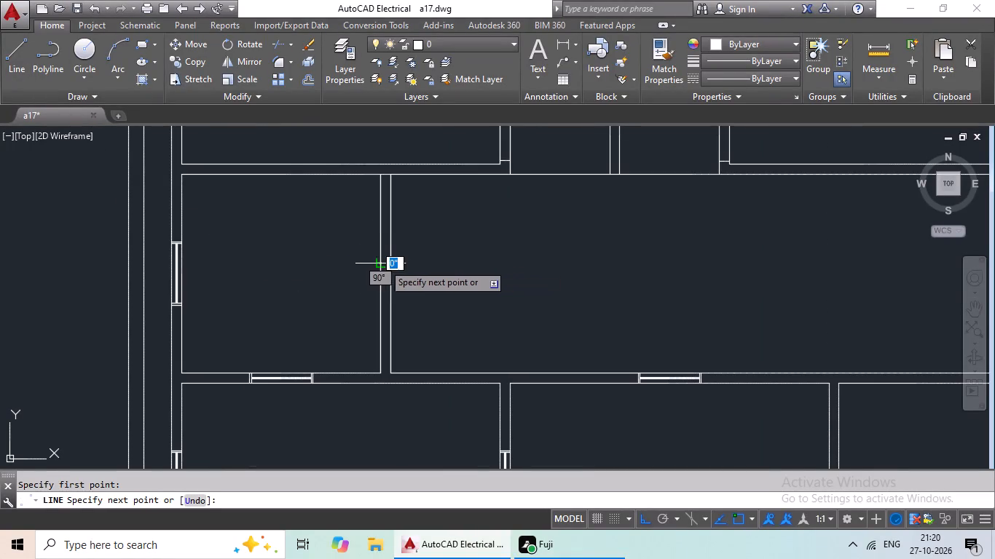
click(388, 263)
key(Escape)
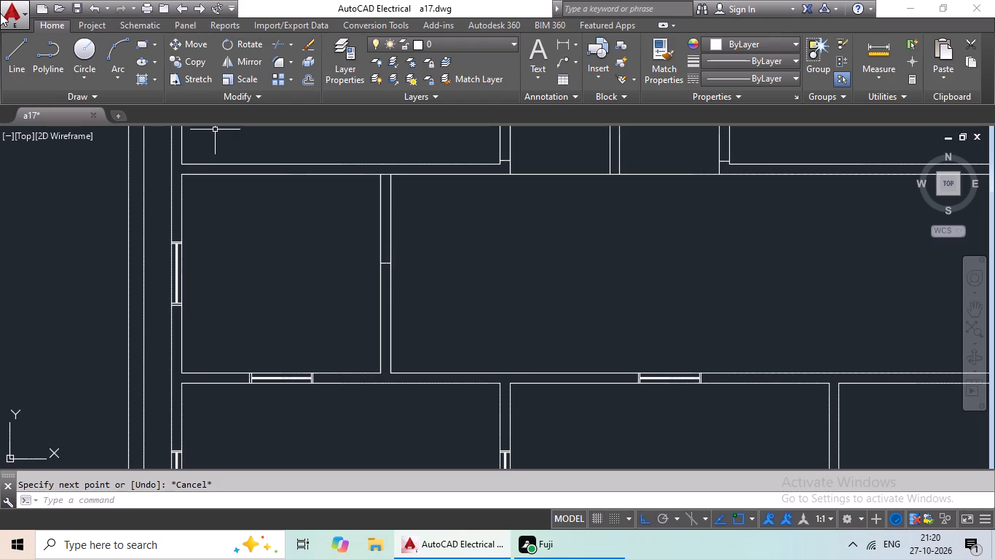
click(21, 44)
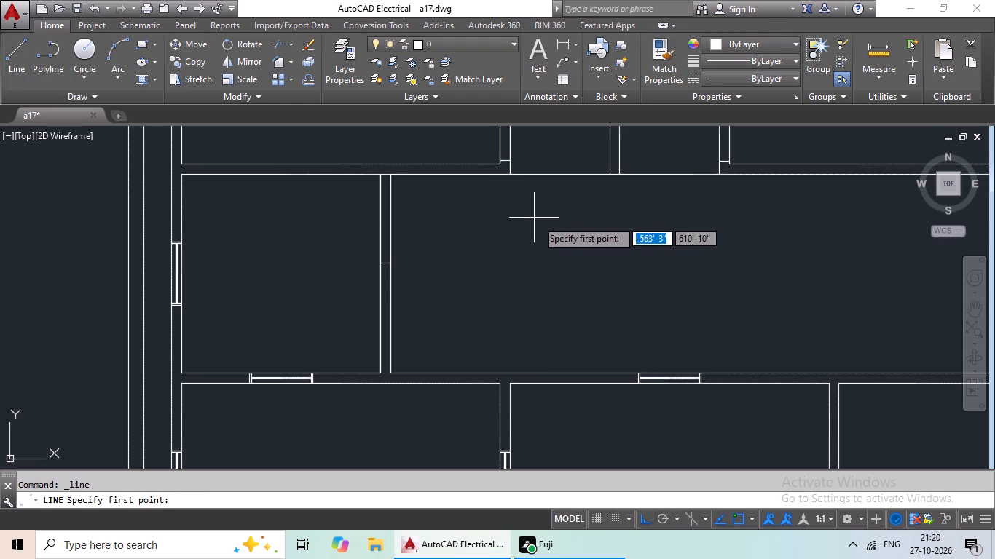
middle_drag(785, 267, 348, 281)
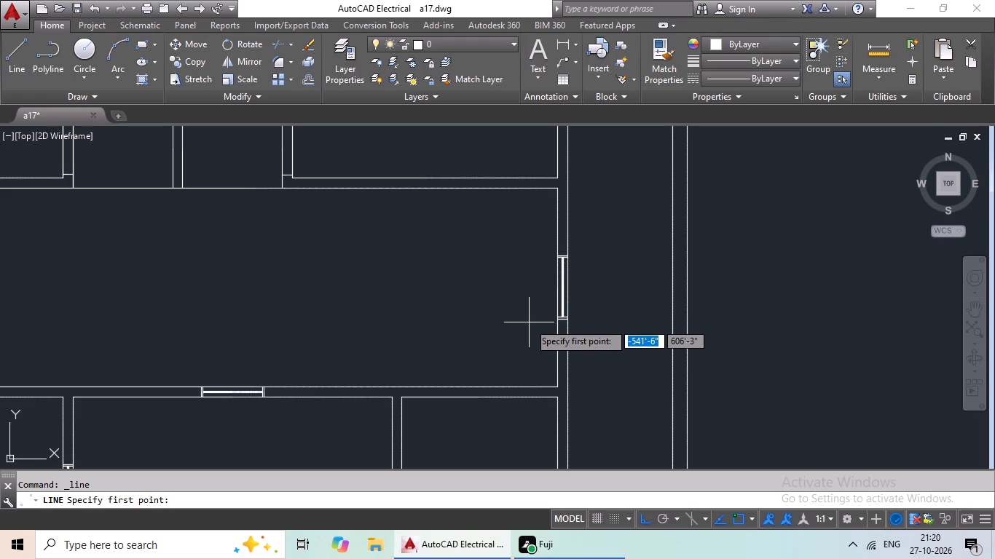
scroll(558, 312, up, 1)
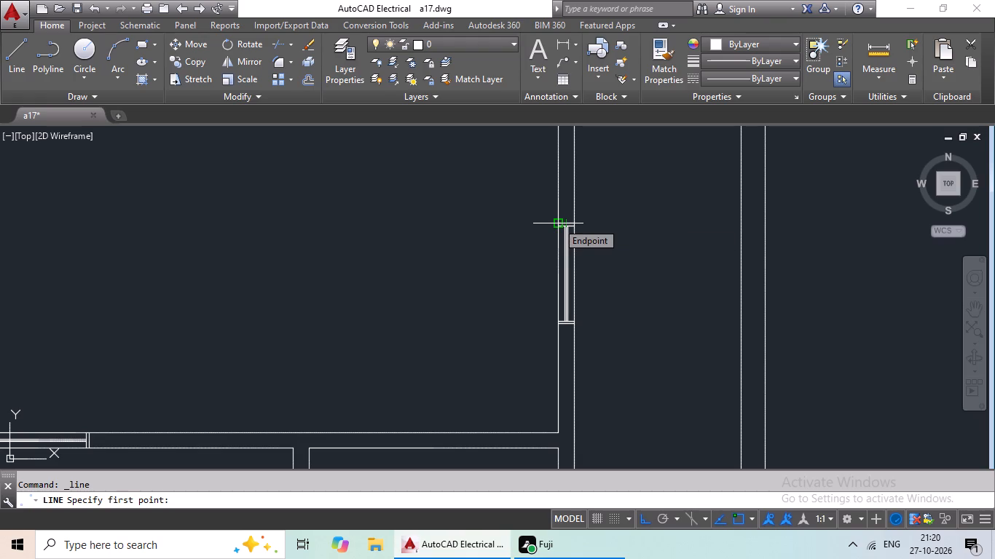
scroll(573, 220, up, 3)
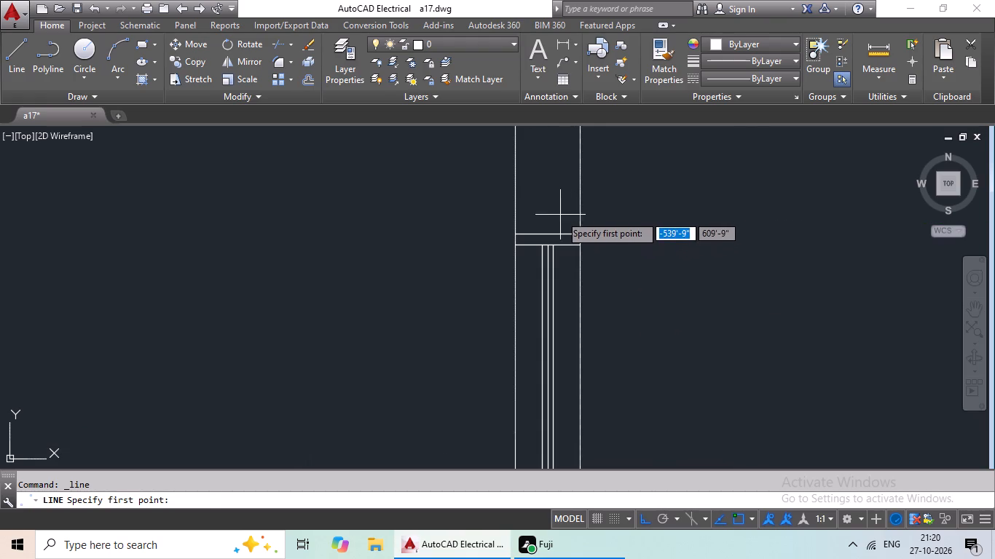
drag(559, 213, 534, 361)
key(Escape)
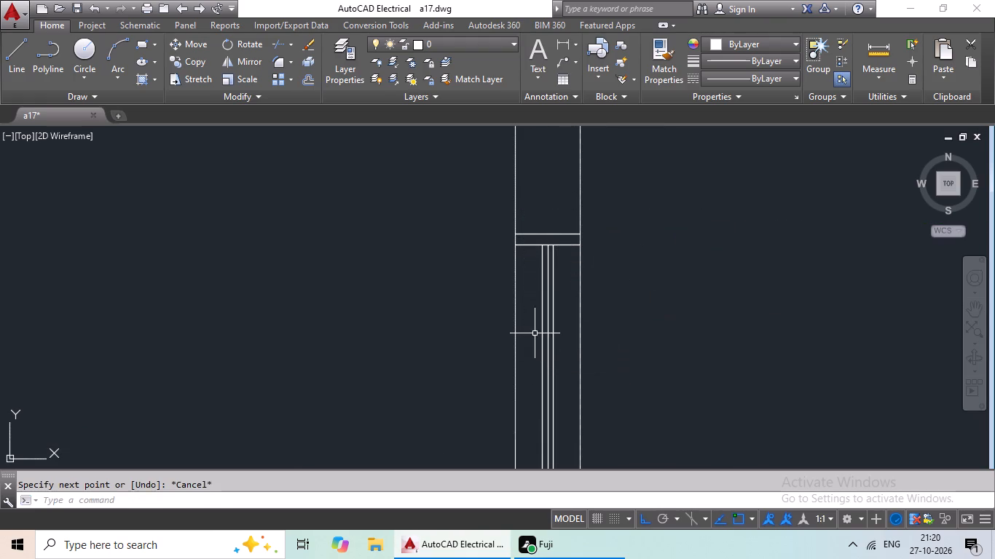
Erase the whole window, including its end frame lines, from the large middle room's right exterior wall.
drag(557, 199, 544, 359)
middle_drag(549, 340, 517, 130)
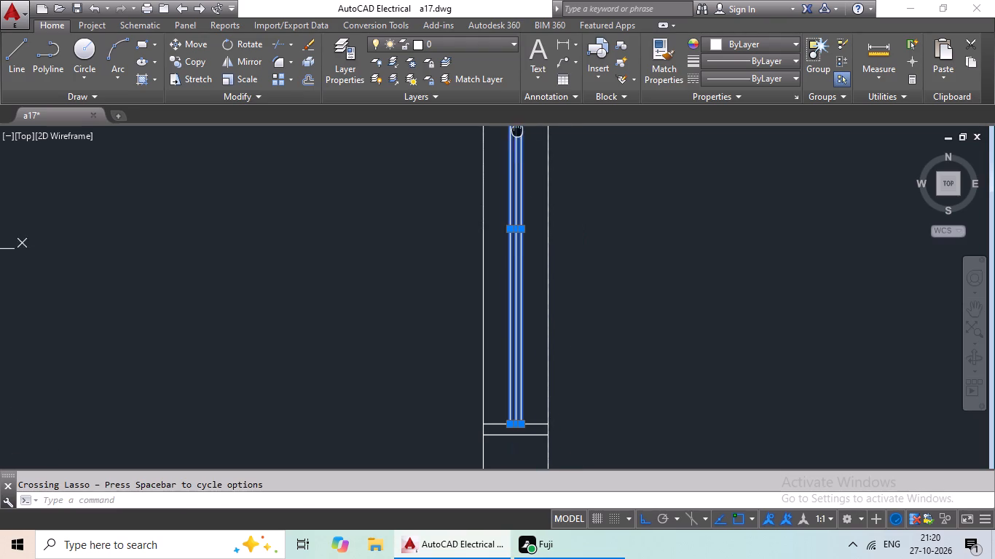
drag(532, 415, 522, 451)
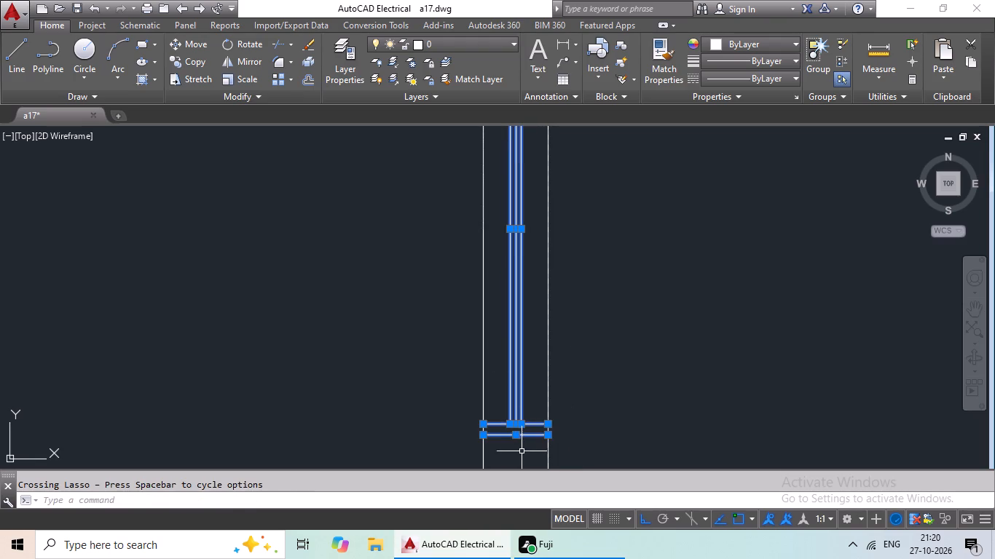
key(Delete)
scroll(576, 375, down, 4)
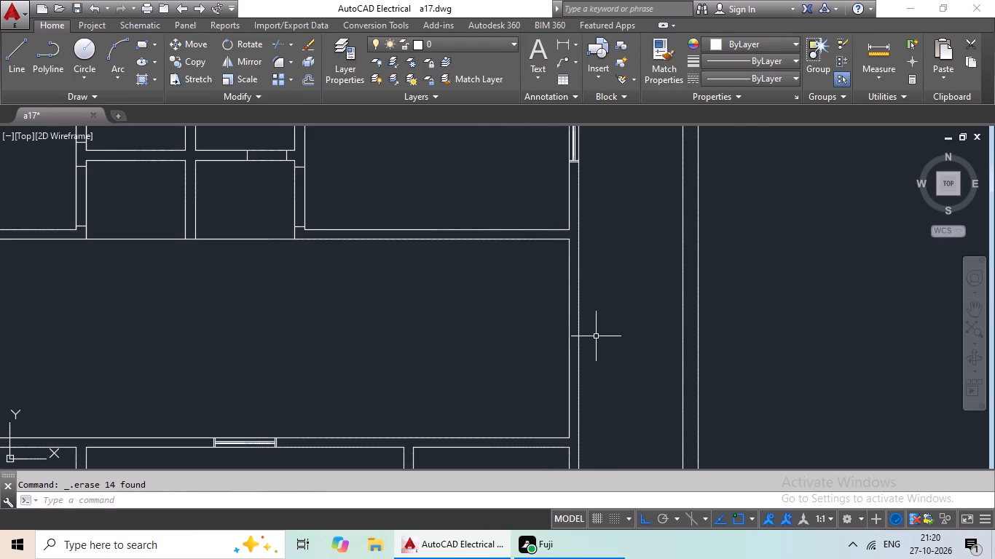
Draw a line across the large middle room's right exterior wall, at about the middle of the wall's height.
middle_drag(567, 340, 535, 333)
click(21, 58)
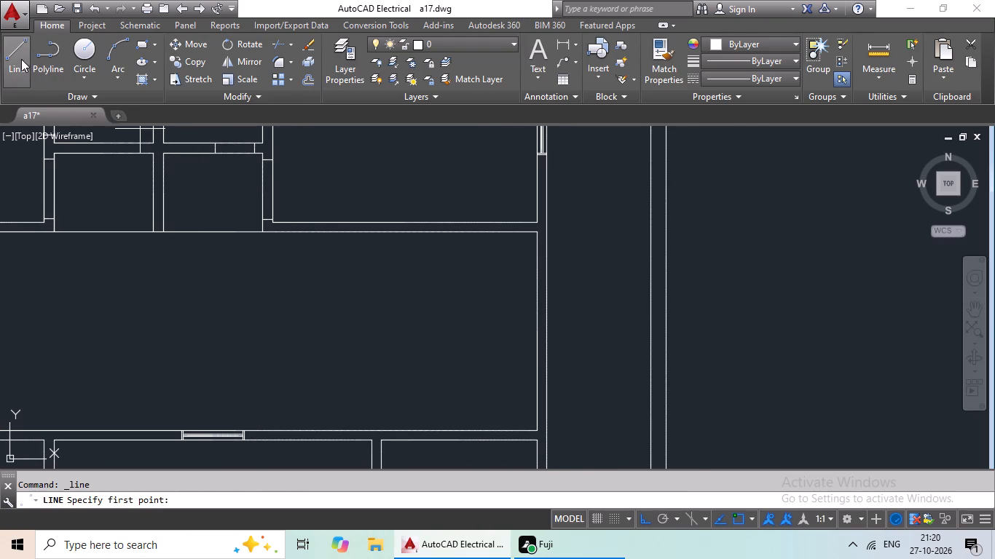
scroll(542, 335, up, 3)
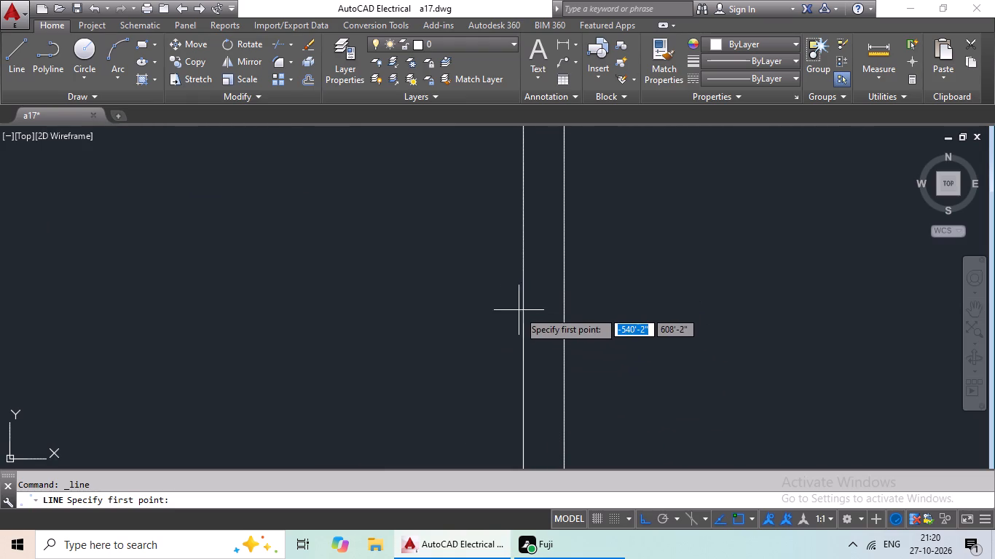
drag(522, 325, 531, 324)
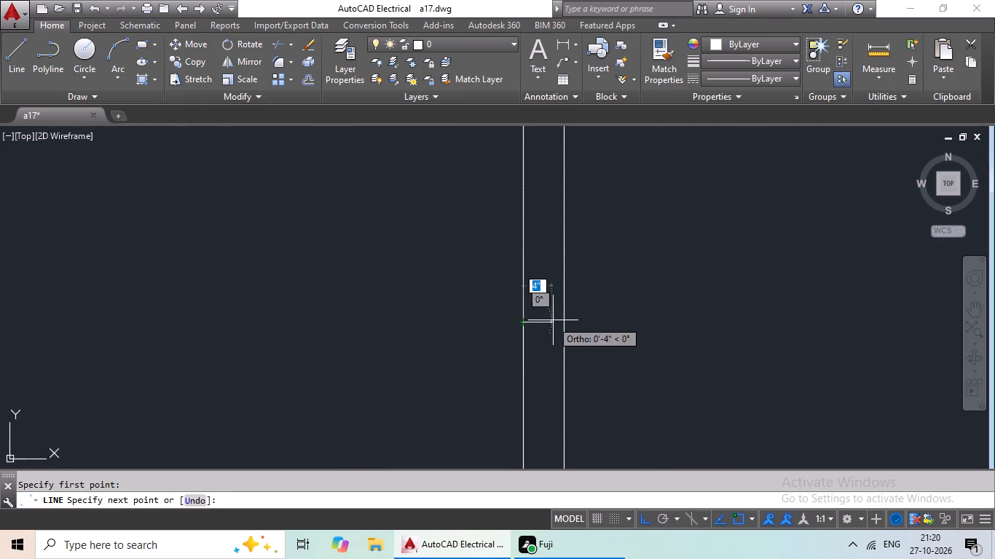
drag(565, 322, 576, 320)
key(Escape)
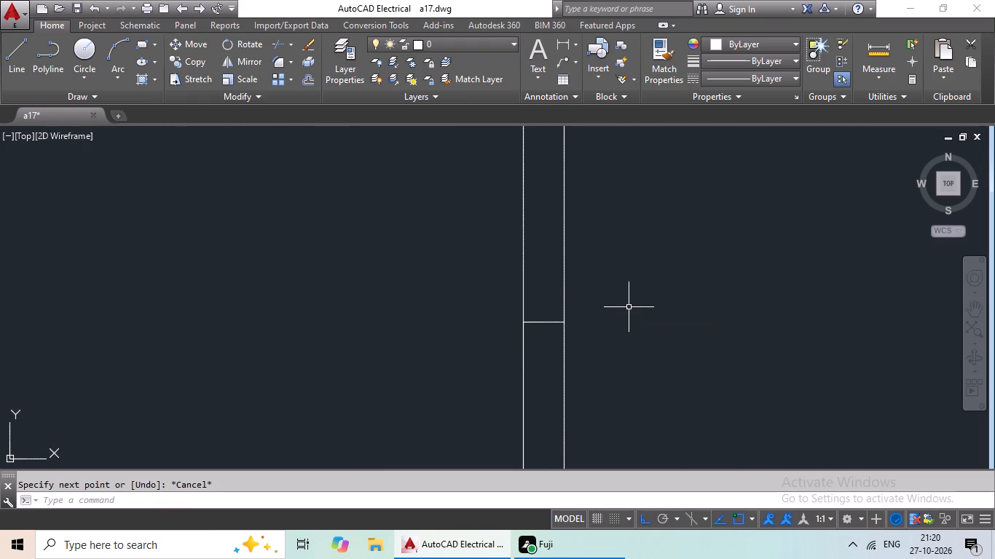
Offset the line across the large middle room's right exterior wall 2' upward and 2' downward.
key(o)
key(Return)
text(2')
key(Return)
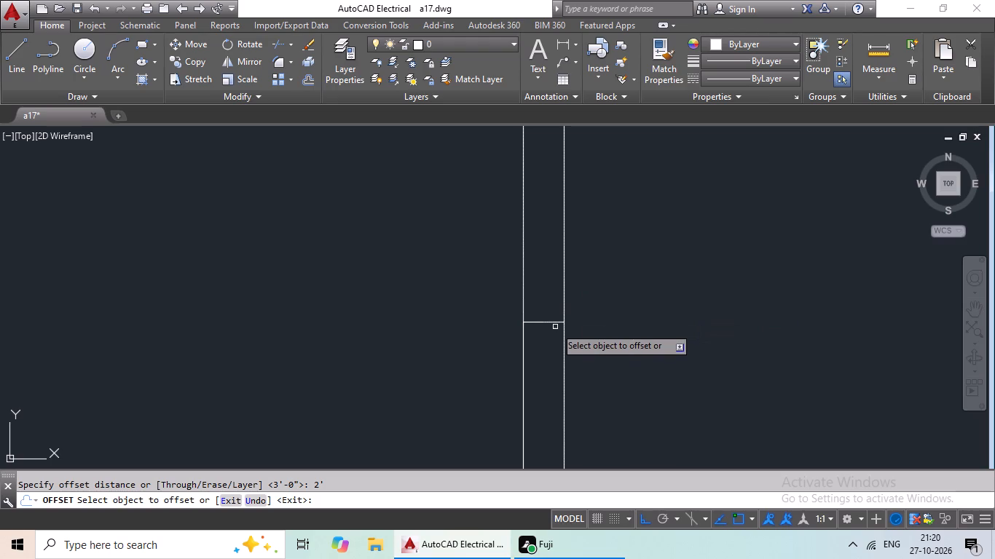
drag(556, 321, 558, 293)
click(558, 231)
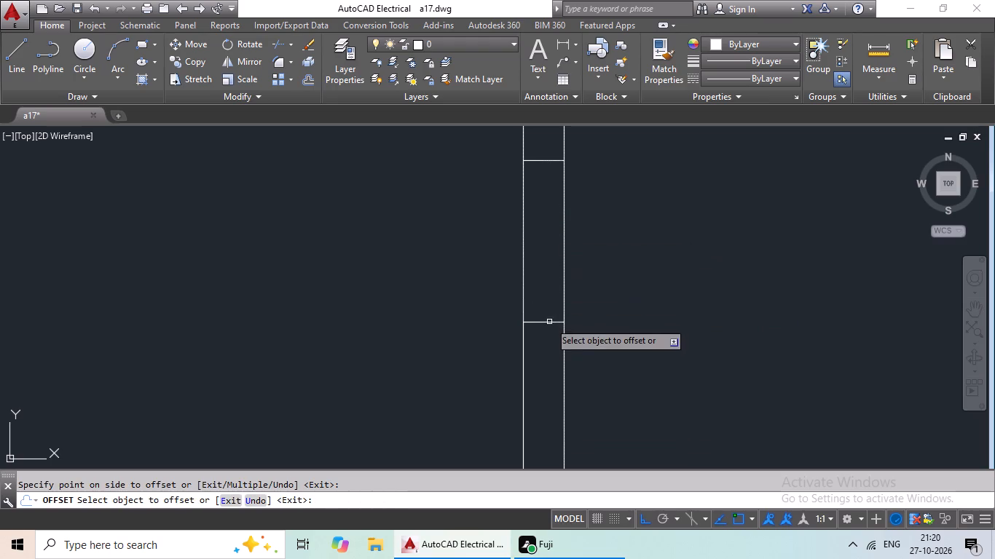
drag(548, 322, 546, 338)
click(545, 364)
scroll(595, 320, down, 3)
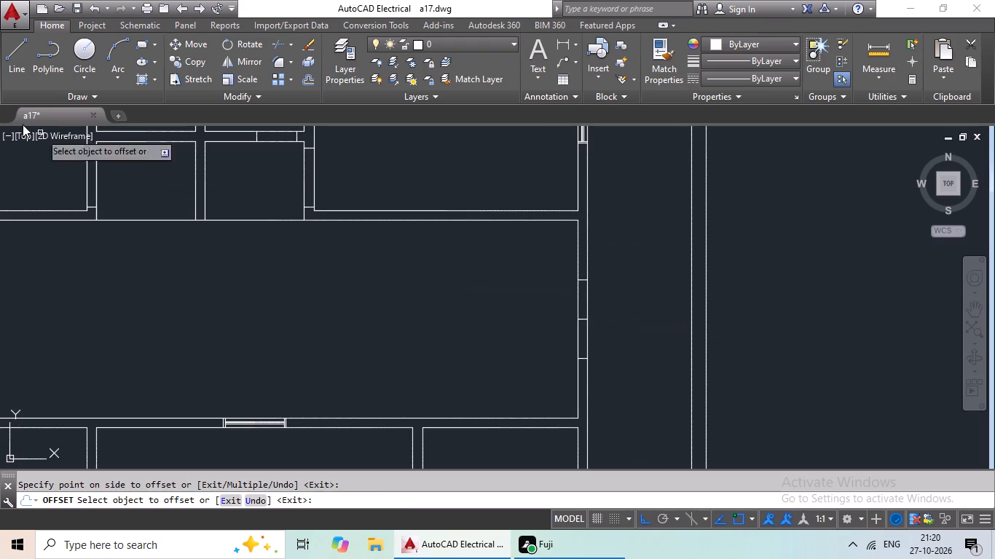
Draw a line across the bottom wall of the left room in the three-room row, just short of that room's lower-right corner.
click(15, 42)
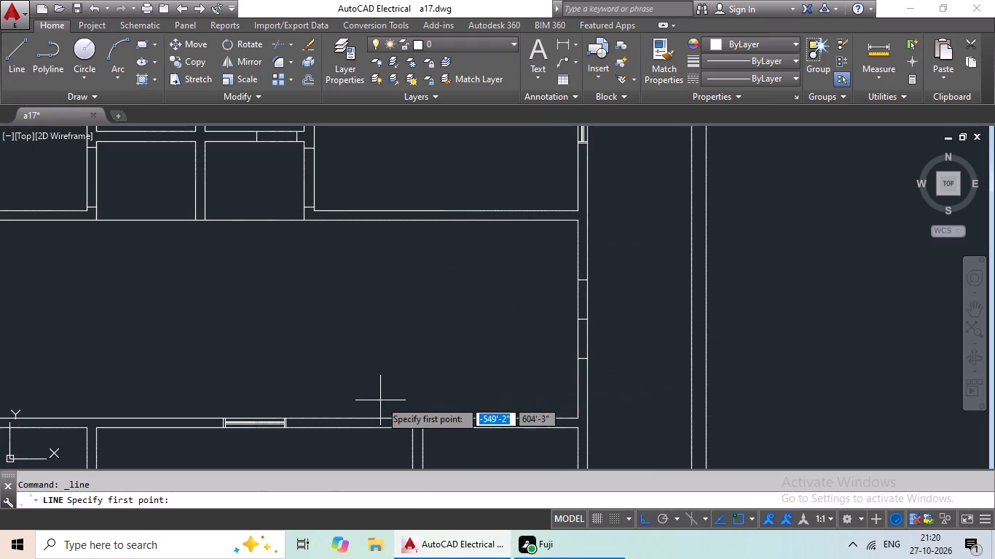
middle_drag(366, 406, 493, 381)
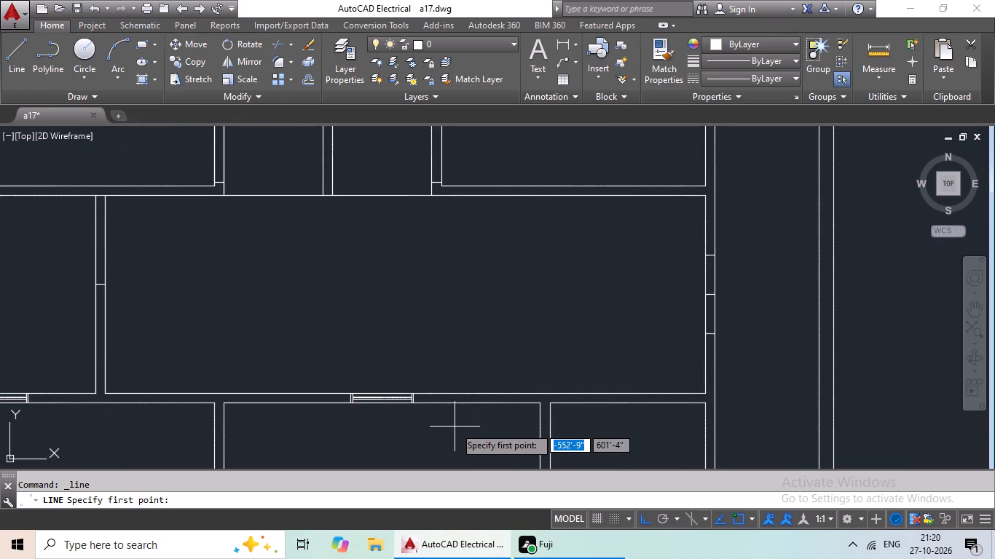
scroll(453, 421, down, 1)
middle_drag(481, 364, 548, 282)
middle_drag(511, 277, 500, 341)
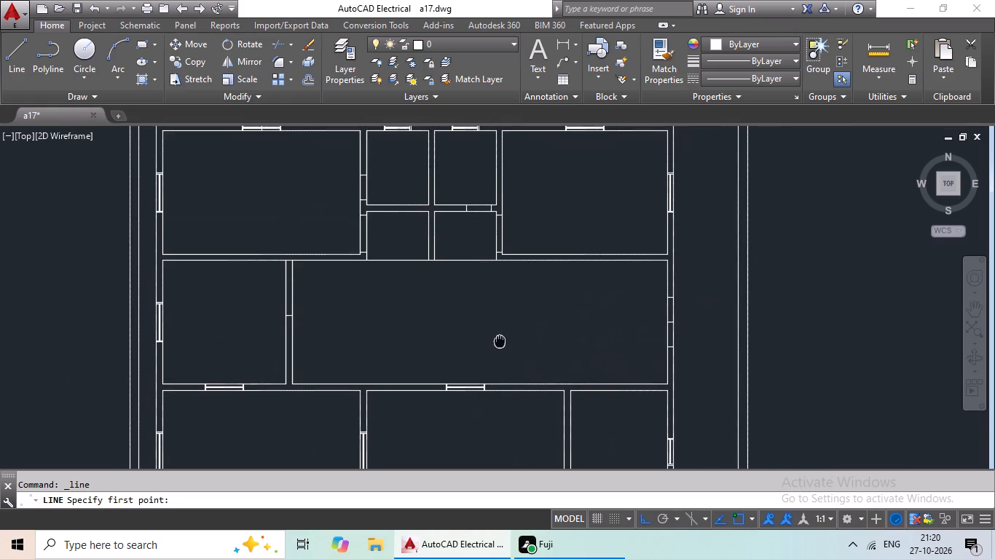
middle_drag(500, 341, 498, 345)
middle_drag(496, 331, 527, 319)
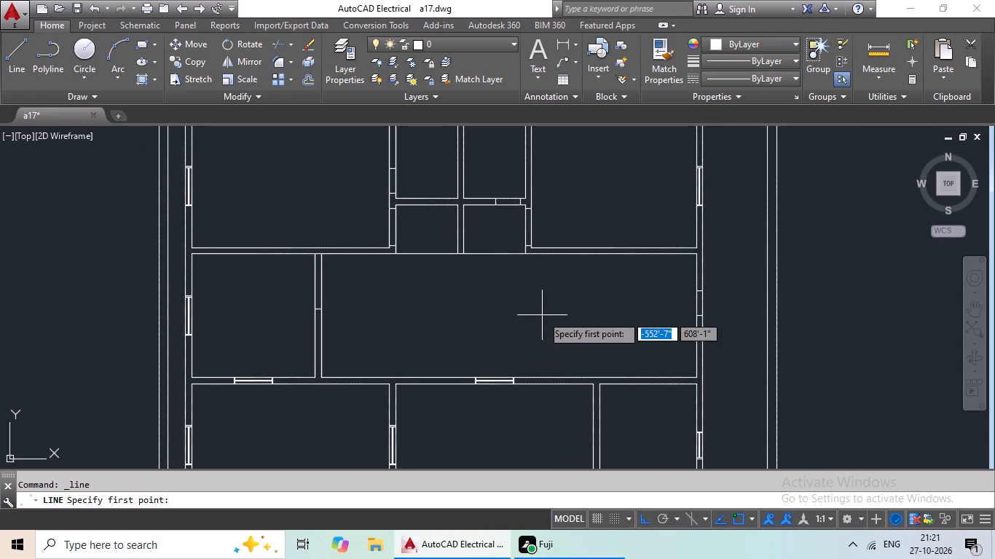
middle_click(524, 309)
middle_drag(524, 309, 550, 263)
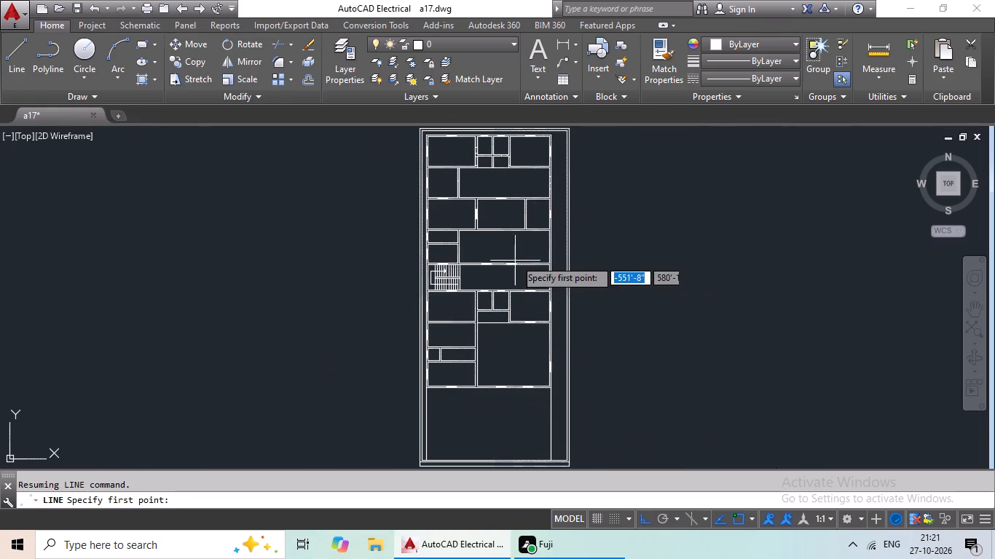
scroll(484, 221, up, 3)
middle_drag(484, 221, 480, 320)
middle_drag(408, 275, 409, 286)
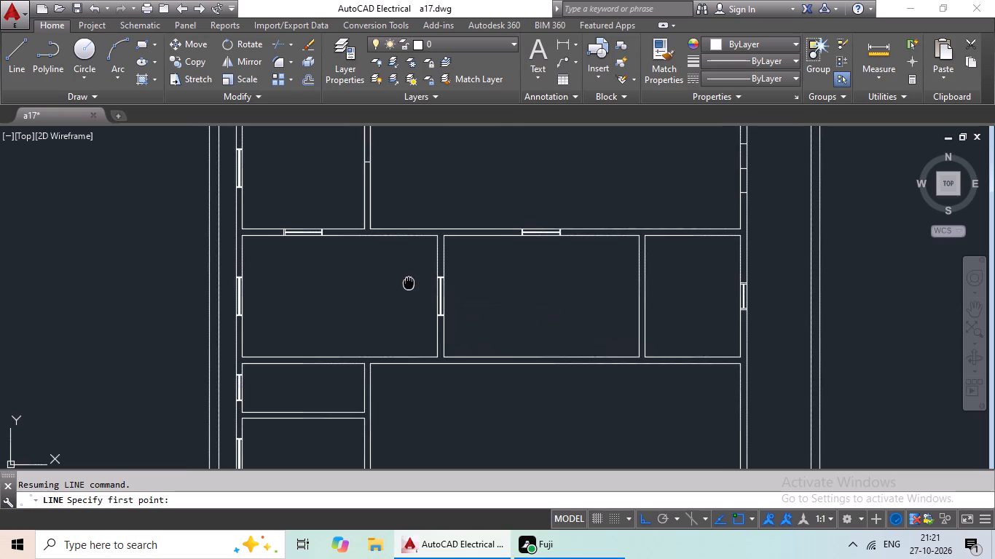
middle_drag(409, 286, 409, 345)
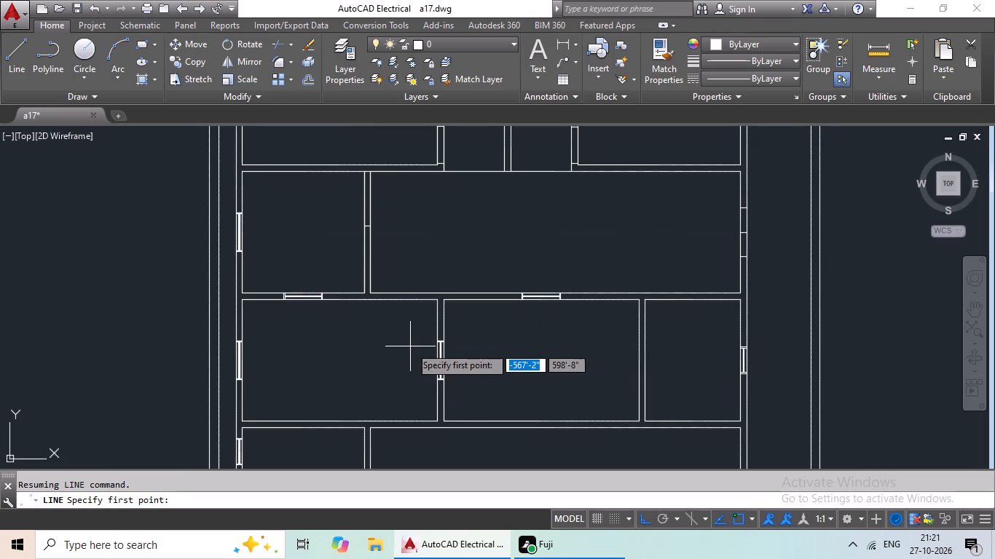
middle_drag(399, 419, 420, 322)
scroll(417, 325, up, 4)
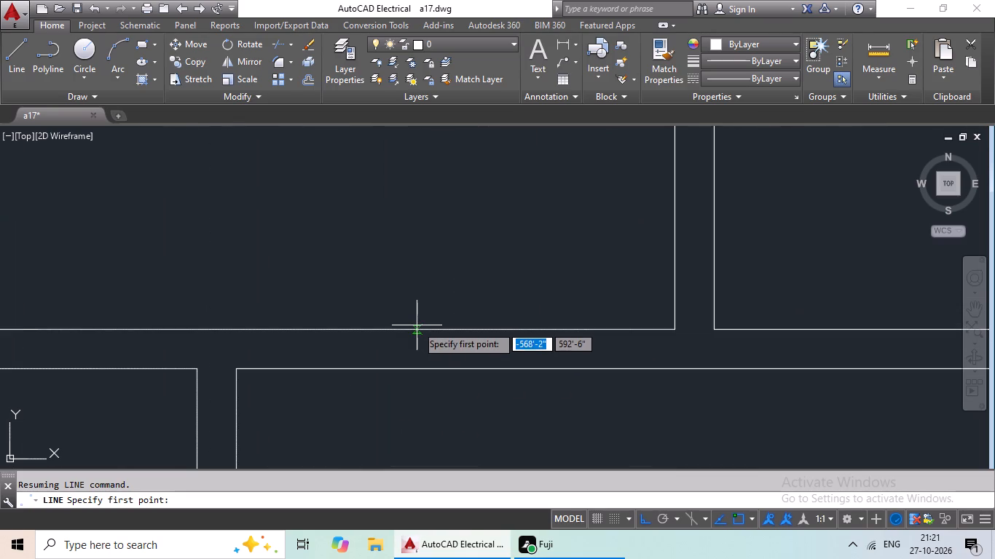
scroll(414, 330, down, 1)
middle_drag(416, 330, 380, 329)
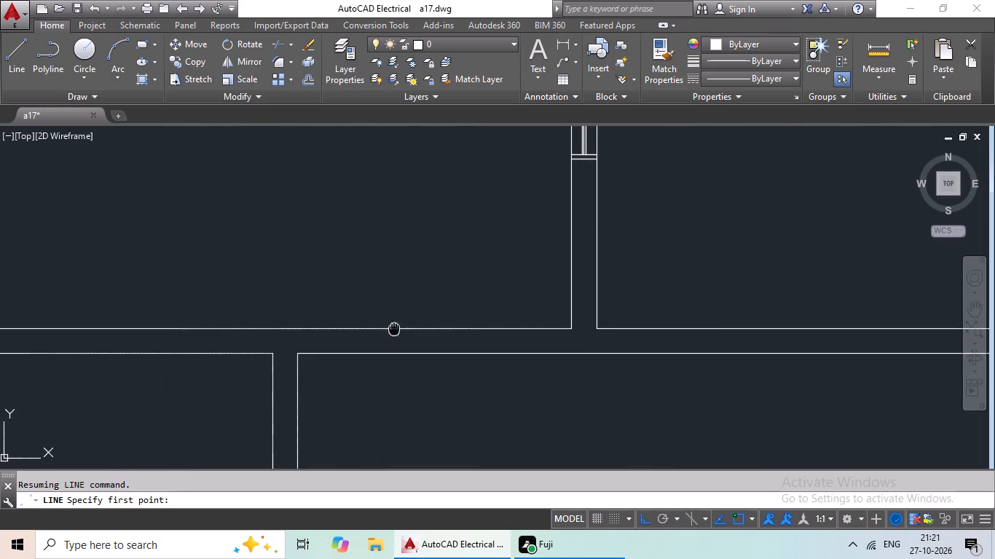
middle_drag(380, 329, 247, 309)
click(370, 306)
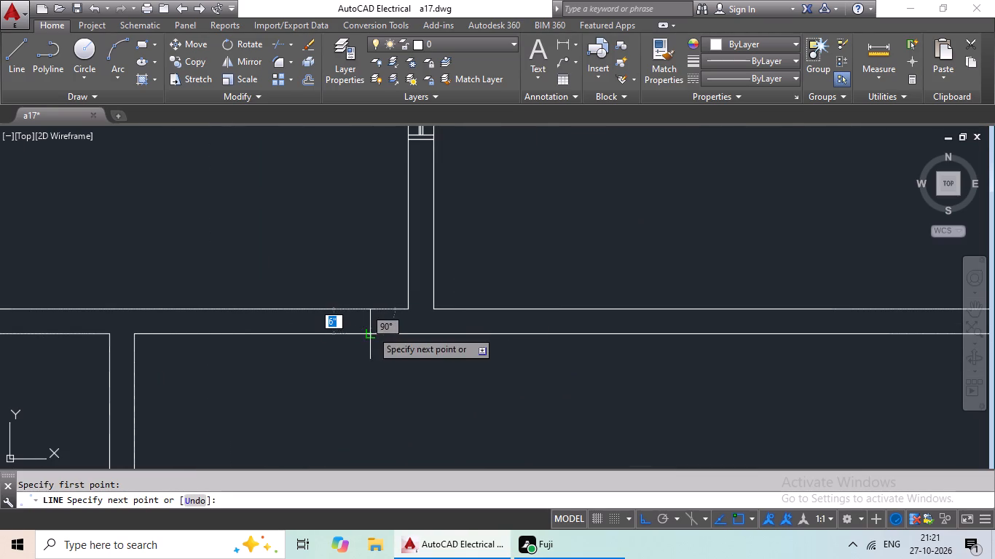
click(371, 330)
key(Escape)
Offset the new line across the left room's bottom wall 3' to the left.
key(o)
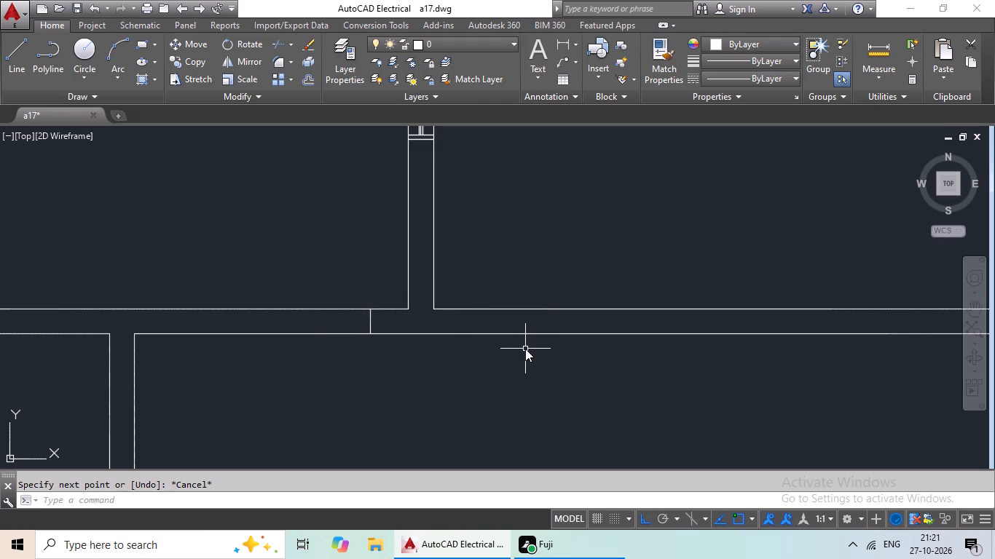
key(Return)
text(3')
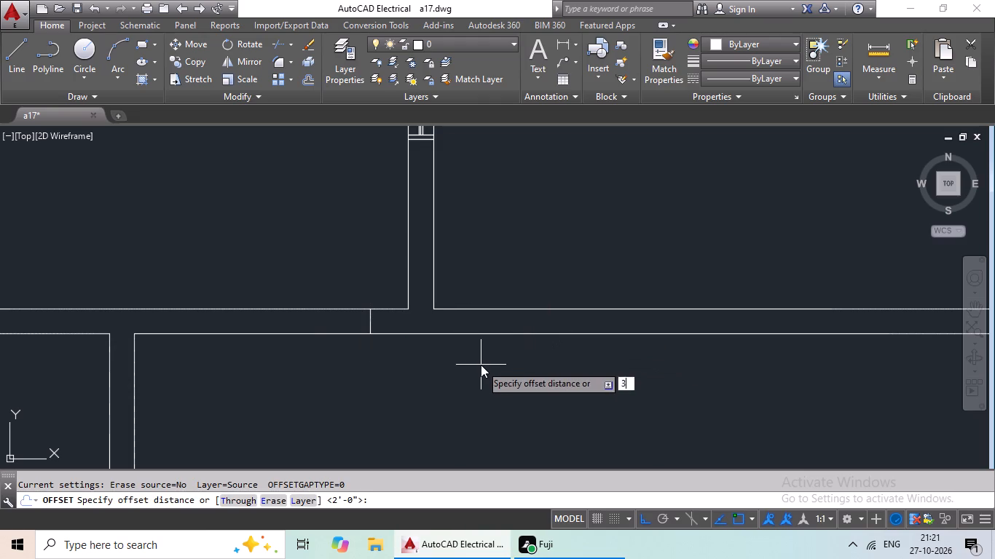
key(Return)
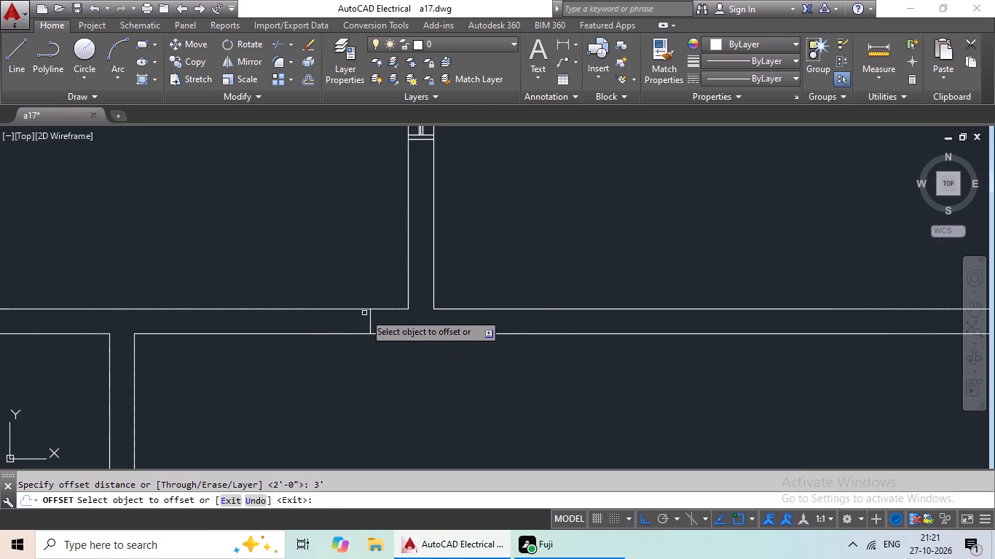
click(369, 330)
click(345, 330)
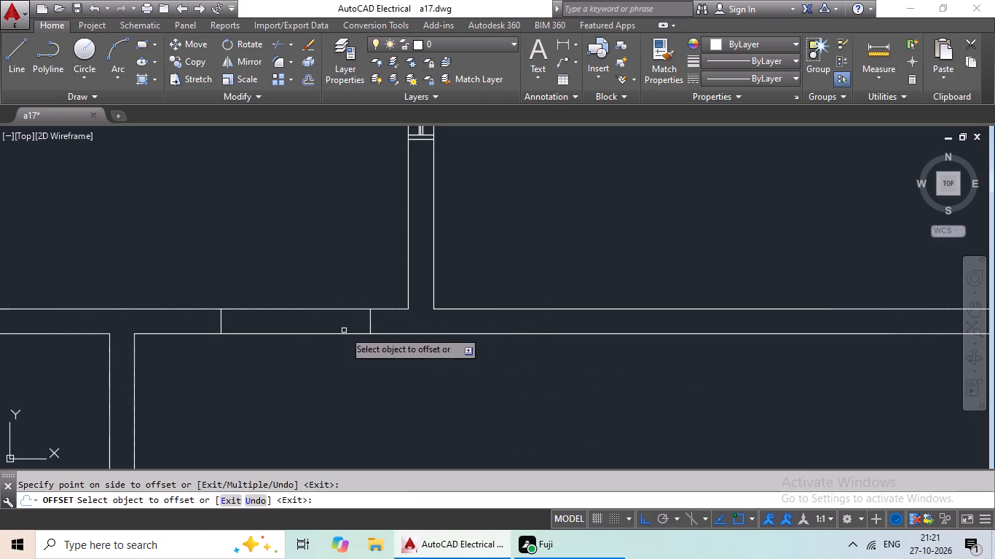
Draw a line across the bottom wall of the middle room in the three-room row, just short of its lower-right corner.
click(16, 53)
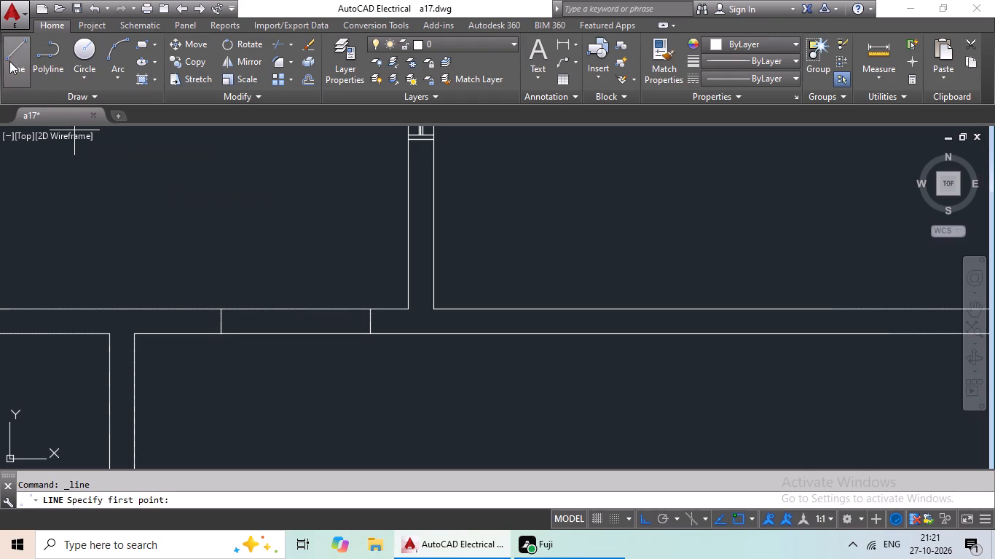
scroll(133, 128, down, 2)
middle_drag(274, 156, 274, 258)
scroll(347, 265, down, 1)
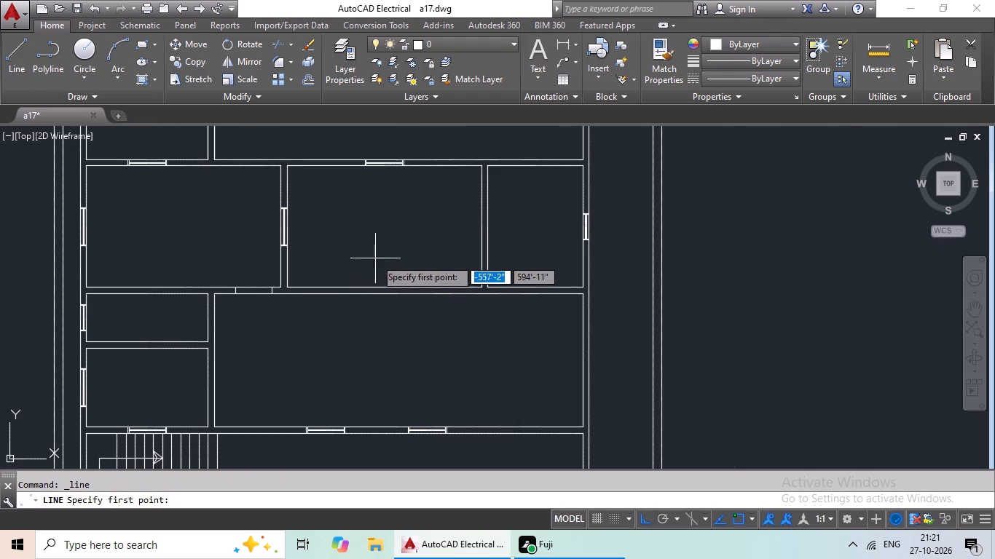
middle_drag(382, 254, 361, 257)
scroll(391, 301, up, 3)
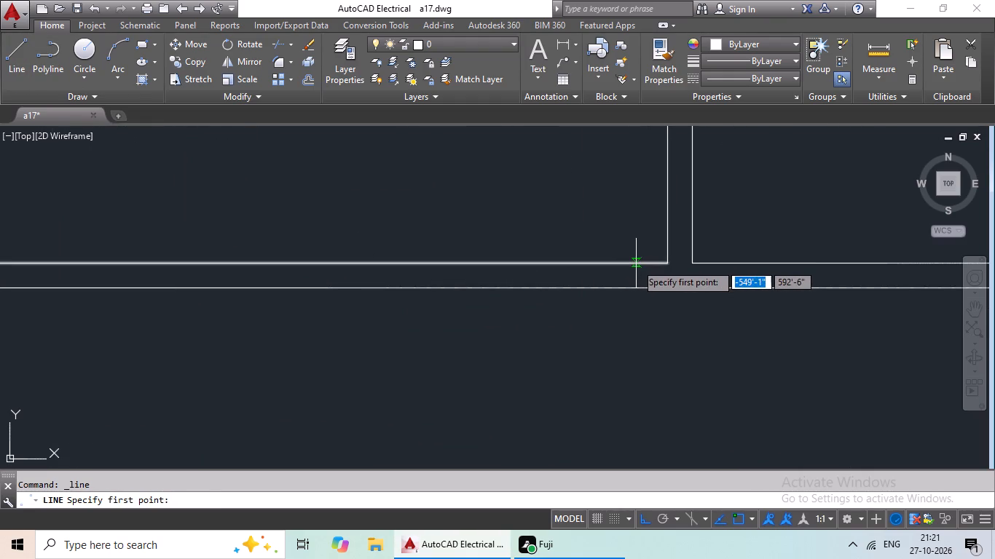
click(636, 263)
drag(635, 289, 642, 290)
key(Escape)
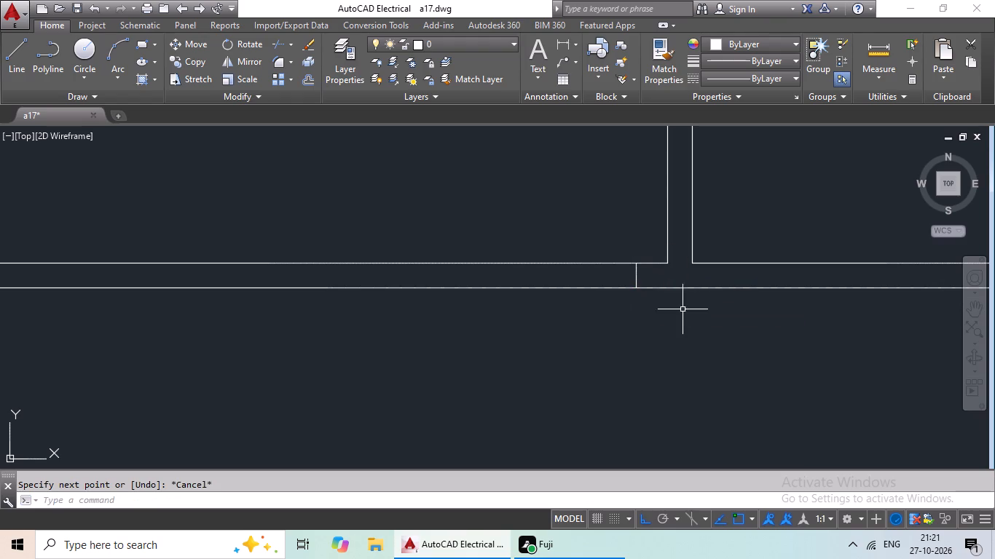
Offset the new line across the middle room's bottom wall 3' to the left.
key(o)
key(Return)
key(Return)
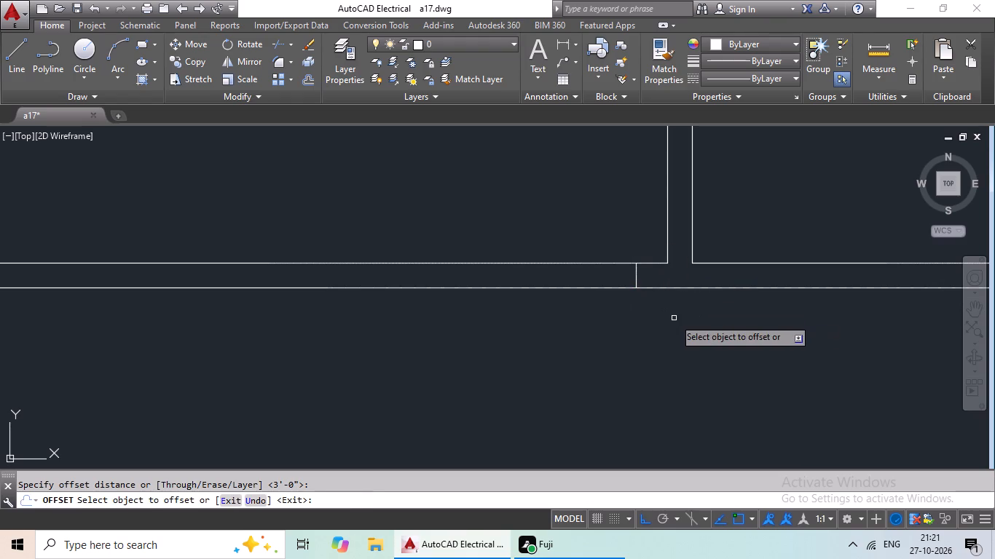
click(636, 277)
click(590, 290)
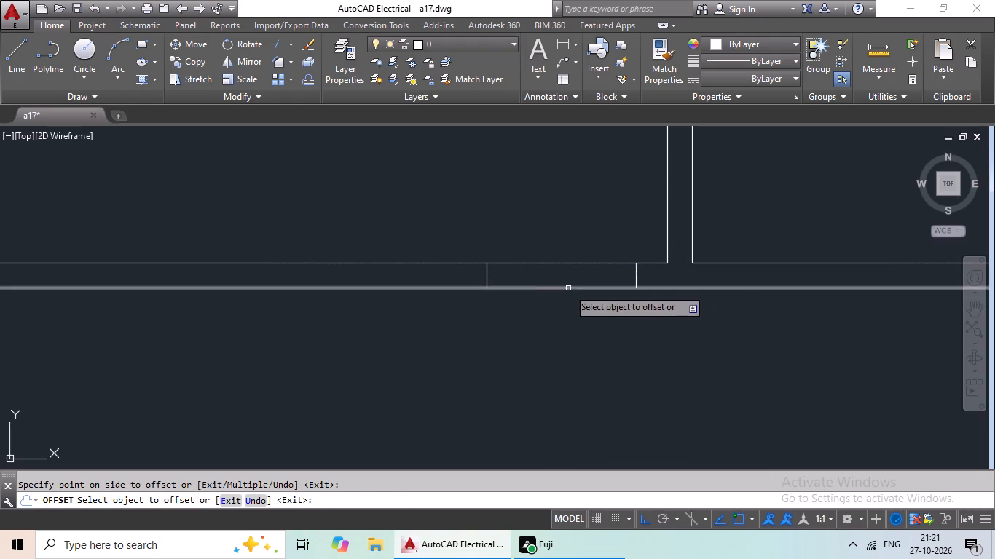
Draw a line across the bottom wall of the right room in the three-room row, close to the right exterior wall.
click(20, 73)
scroll(340, 215, down, 1)
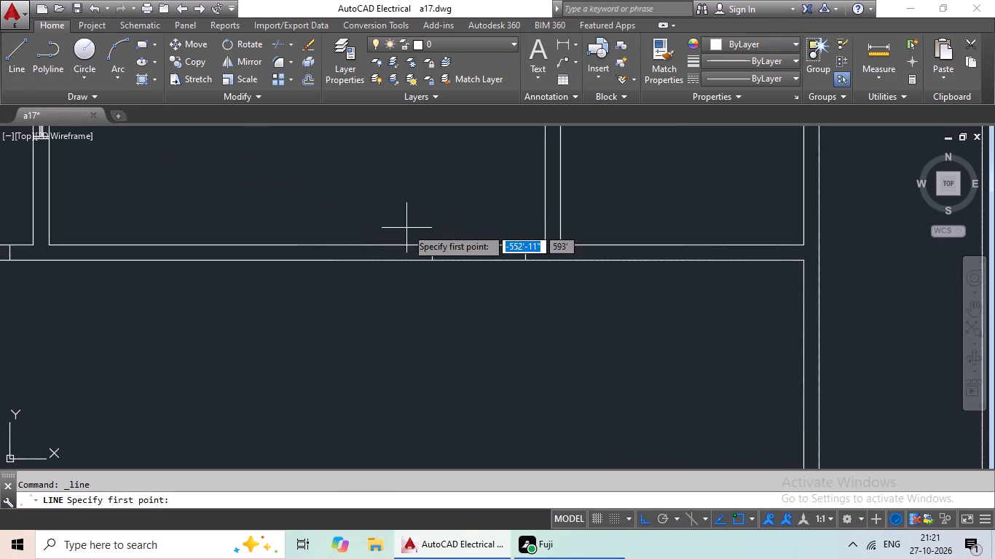
middle_drag(406, 228, 230, 229)
scroll(589, 261, up, 2)
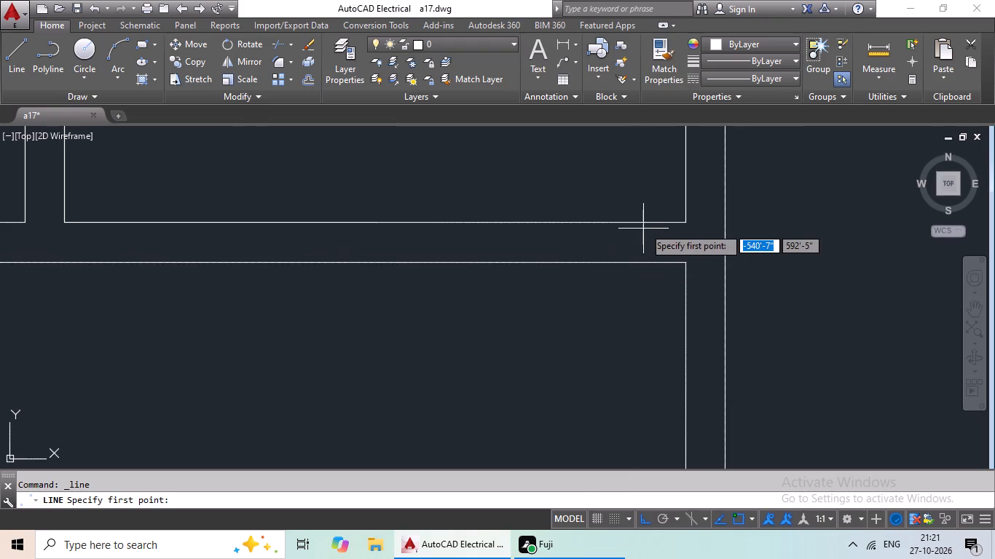
scroll(644, 223, up, 1)
click(644, 223)
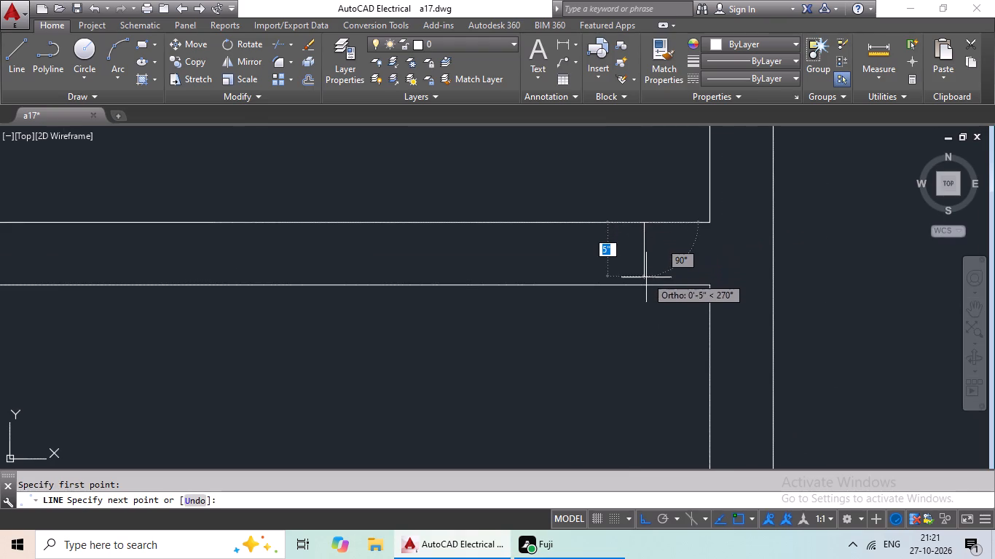
click(642, 286)
key(Escape)
Offset the new line across the right room's bottom wall 2' to the left.
key(o)
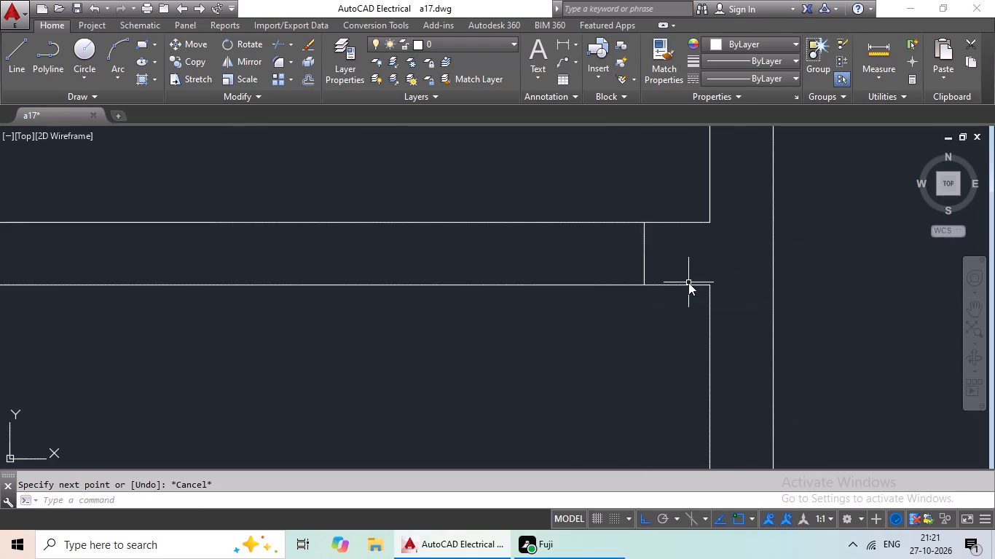
key(Return)
text(2')
key(Return)
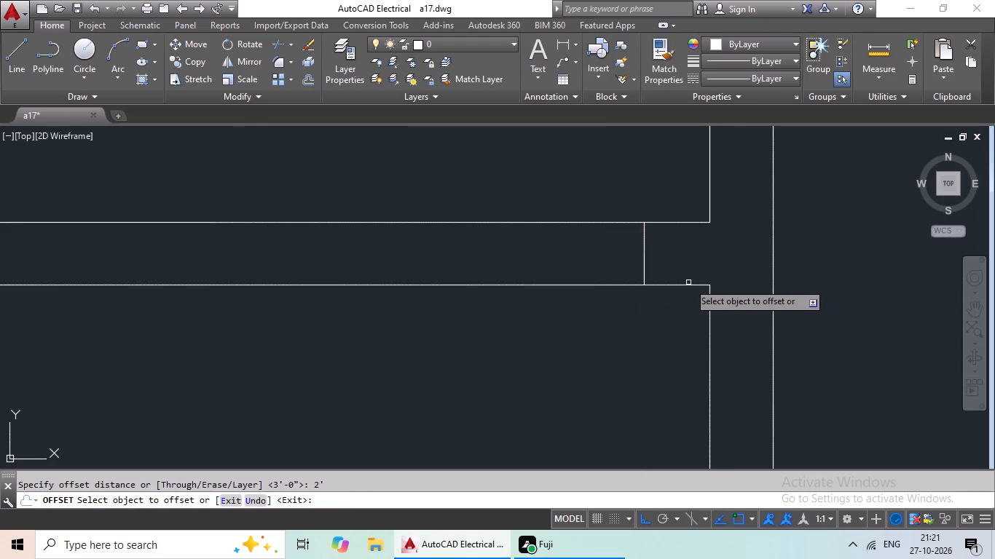
drag(645, 236, 605, 245)
click(554, 263)
Draw a line across the top wall of the small room below the left room, just short of its upper-right corner.
click(6, 62)
scroll(23, 75, down, 2)
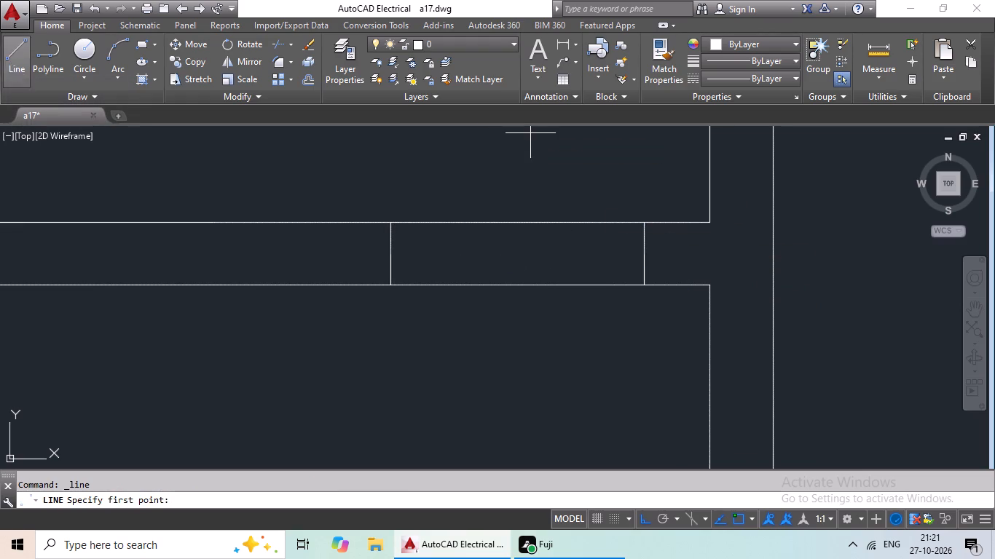
scroll(60, 127, down, 1)
scroll(184, 253, down, 3)
middle_drag(139, 274, 495, 358)
middle_drag(404, 367, 522, 255)
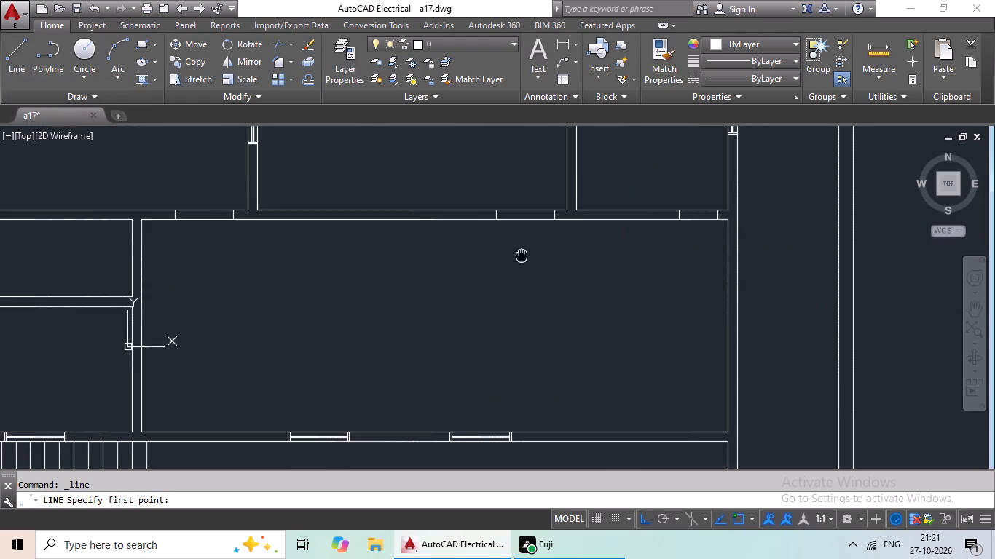
scroll(519, 264, down, 2)
middle_click(471, 285)
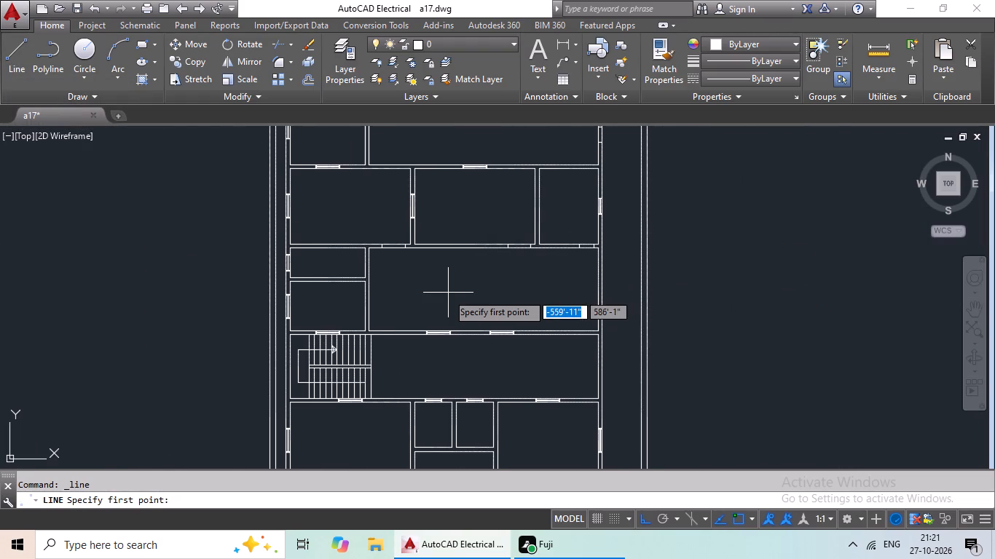
scroll(442, 292, up, 1)
scroll(294, 221, up, 3)
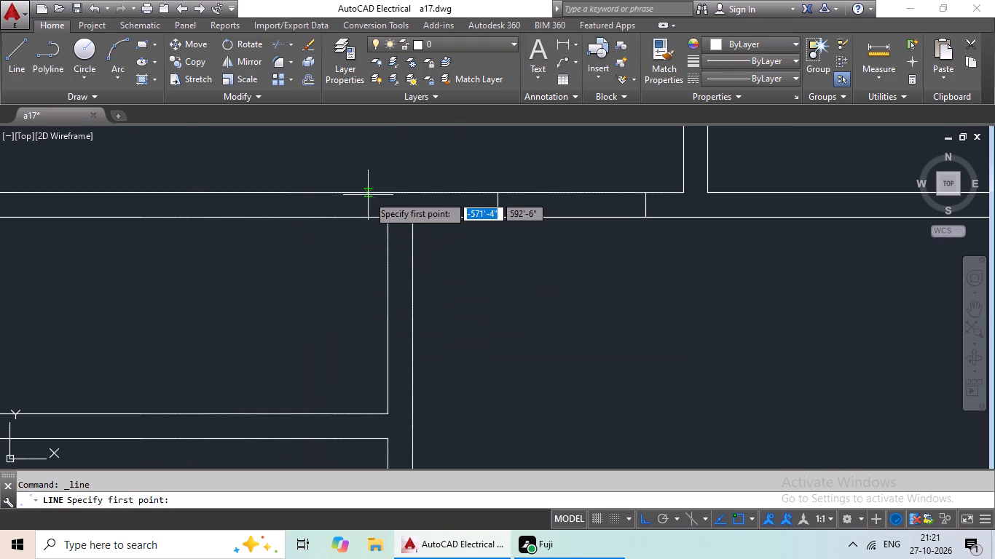
click(345, 194)
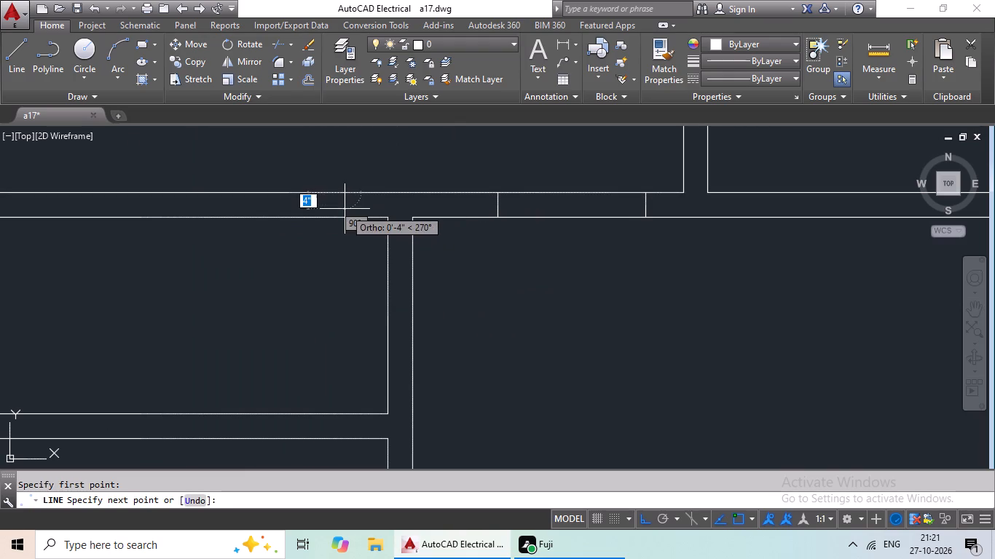
click(343, 219)
key(Escape)
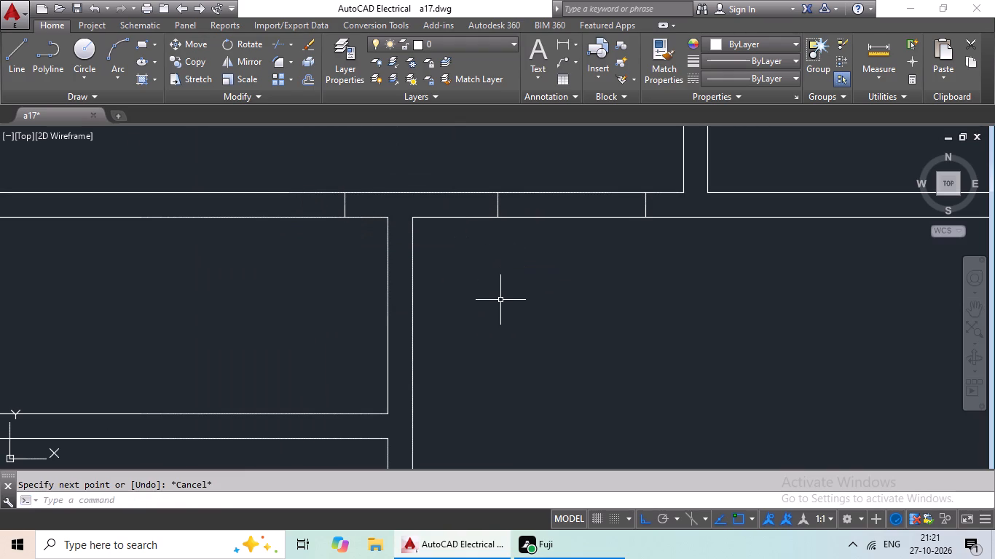
Offset the new line across the small room's top wall 2' to the left.
key(o)
key(Return)
key(Return)
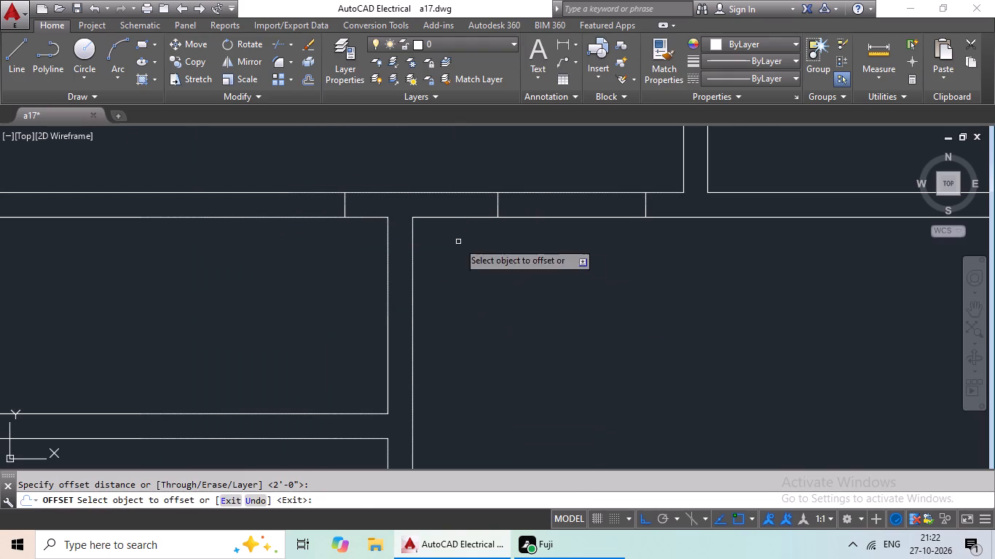
drag(345, 205, 328, 209)
click(308, 213)
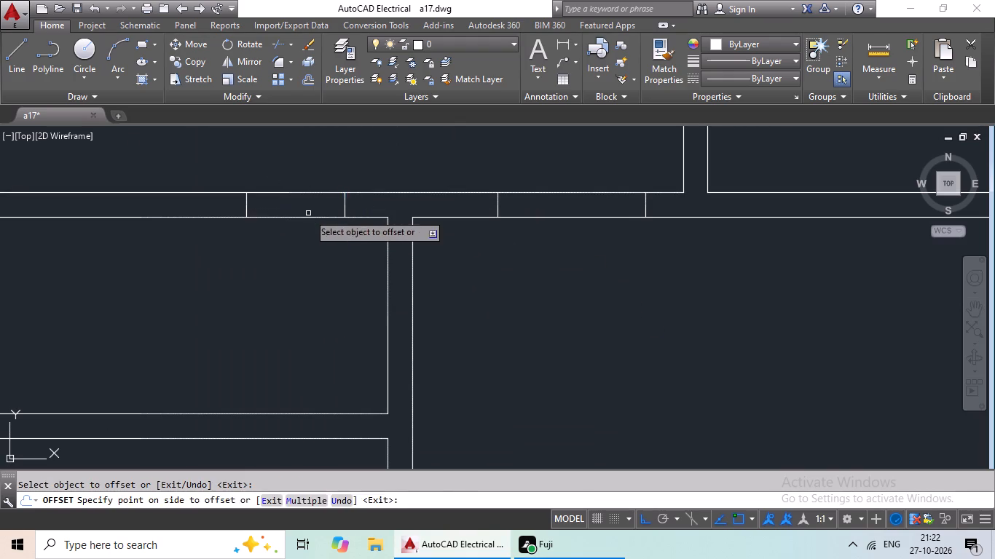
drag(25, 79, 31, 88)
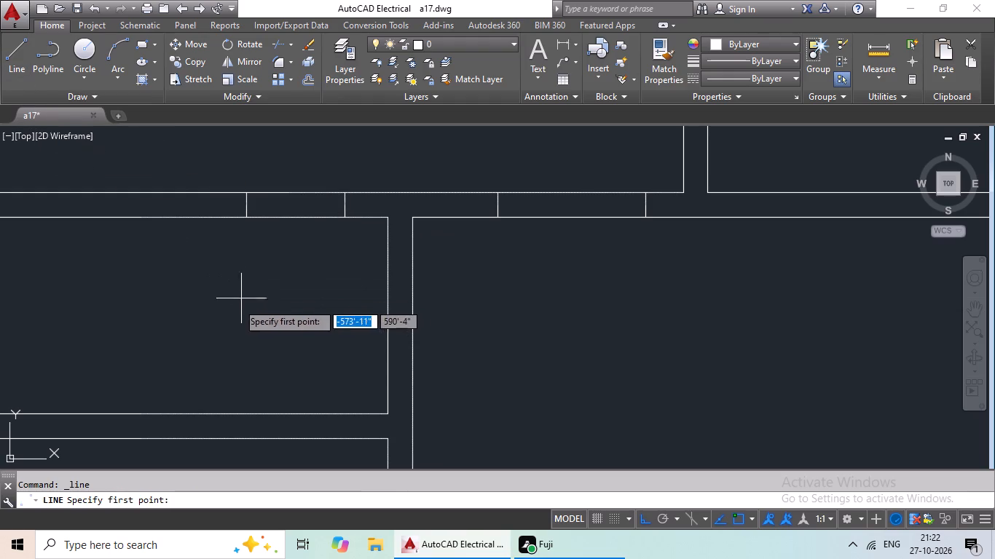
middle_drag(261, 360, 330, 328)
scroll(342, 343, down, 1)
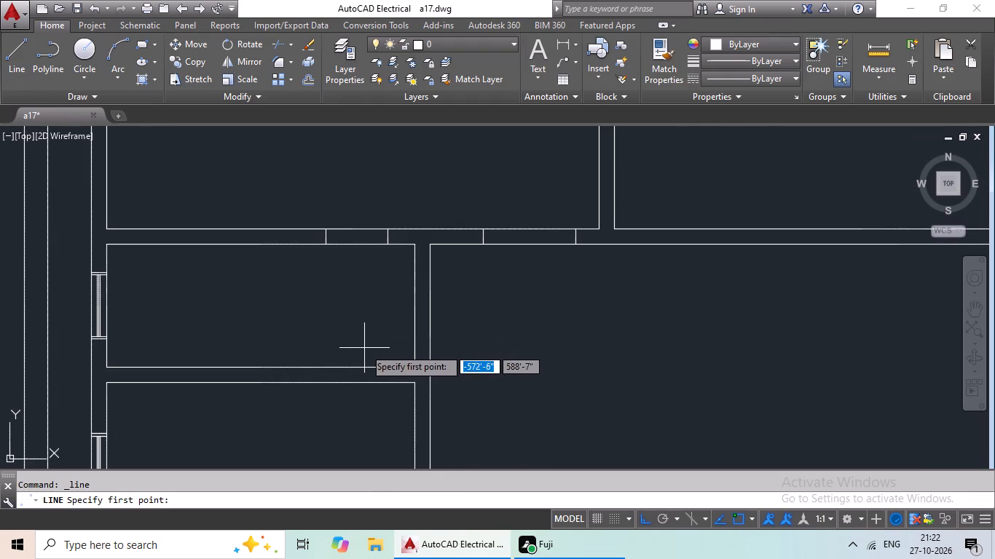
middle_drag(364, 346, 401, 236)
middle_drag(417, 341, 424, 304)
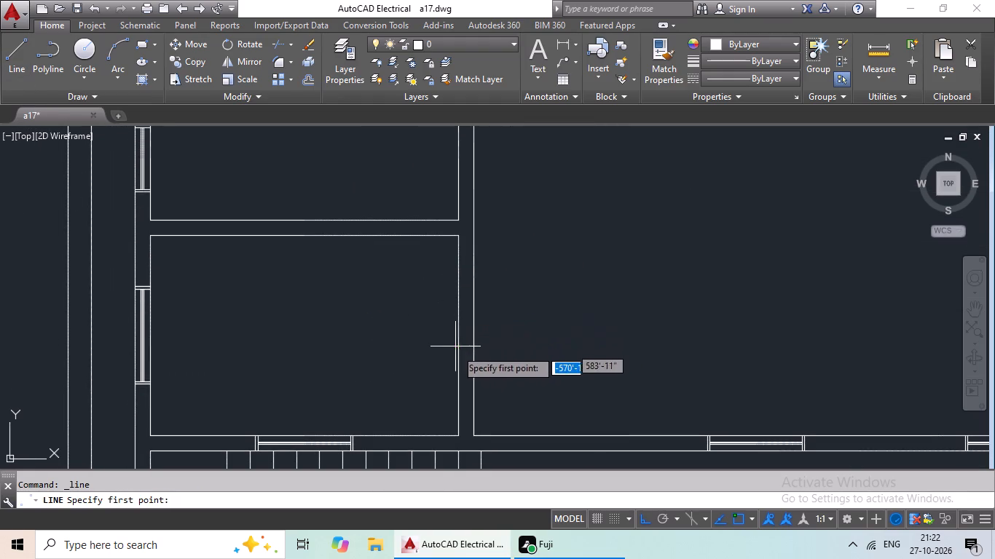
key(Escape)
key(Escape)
Extend the top inner wall line of the small room above the stairs to the far face of its right wall.
key(e)
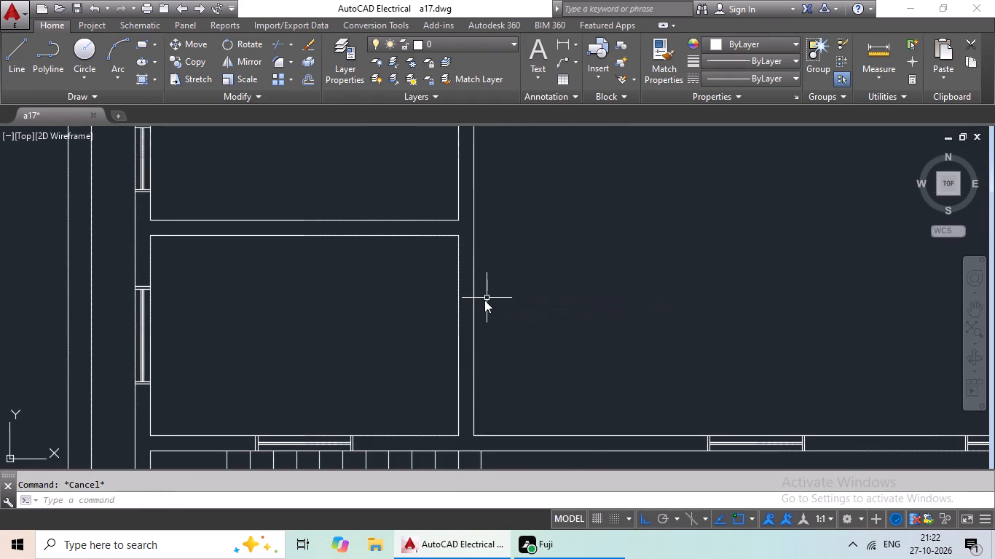
key(x)
key(space)
key(space)
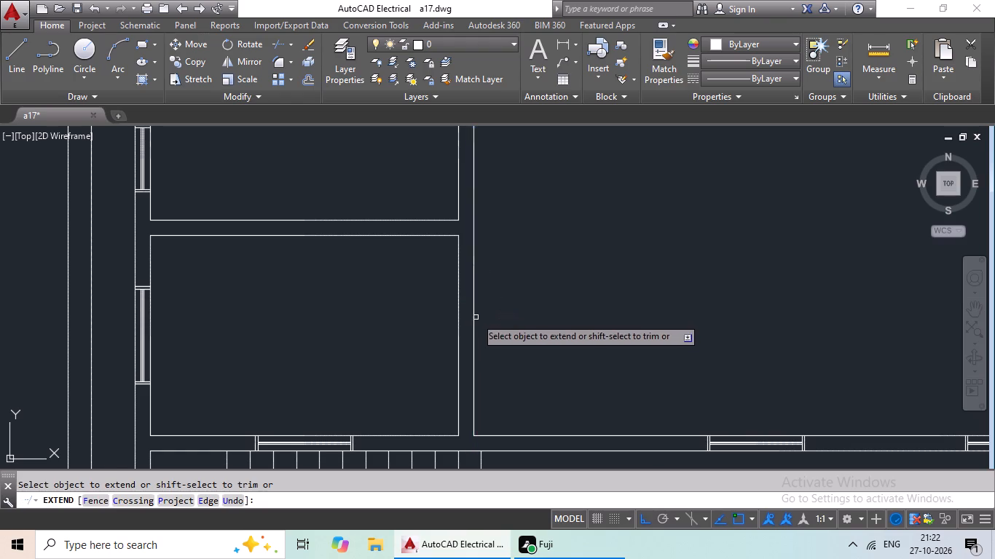
click(455, 237)
key(Escape)
key(Escape)
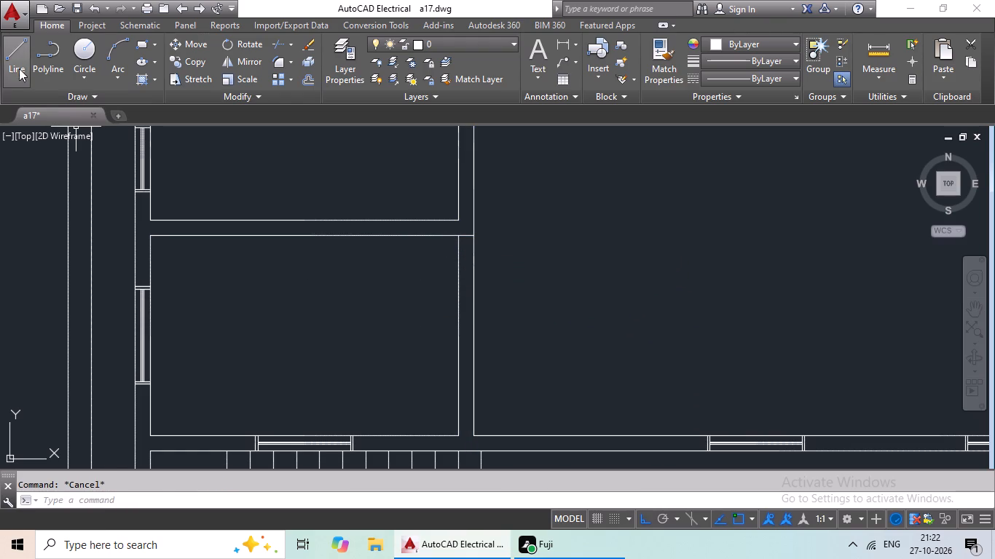
Draw a line across the right wall of the small room above the stairs, at the wall's midpoint.
drag(20, 60, 21, 71)
click(458, 339)
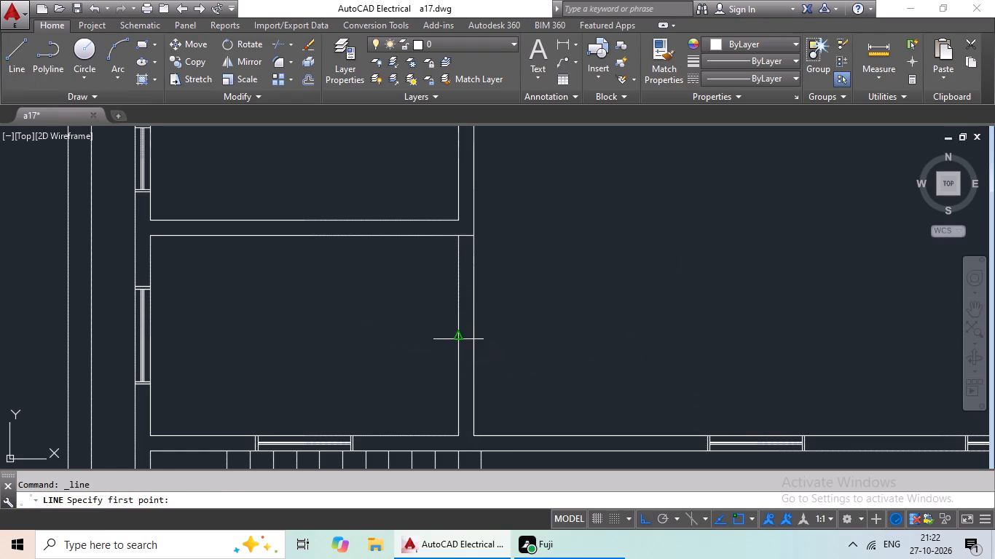
click(476, 333)
key(Escape)
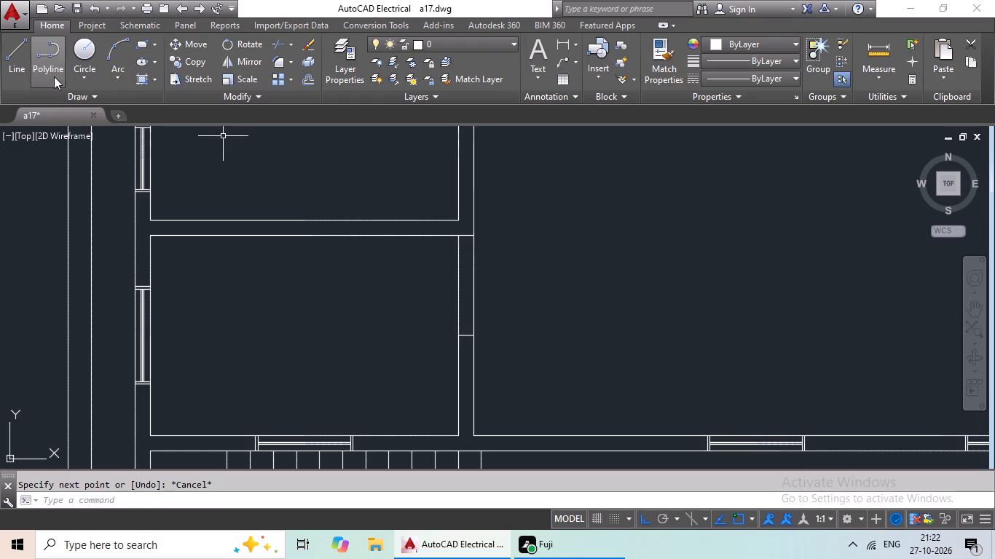
Draw a 6" line across the right exterior wall of the large hall, about halfway along its height.
click(15, 63)
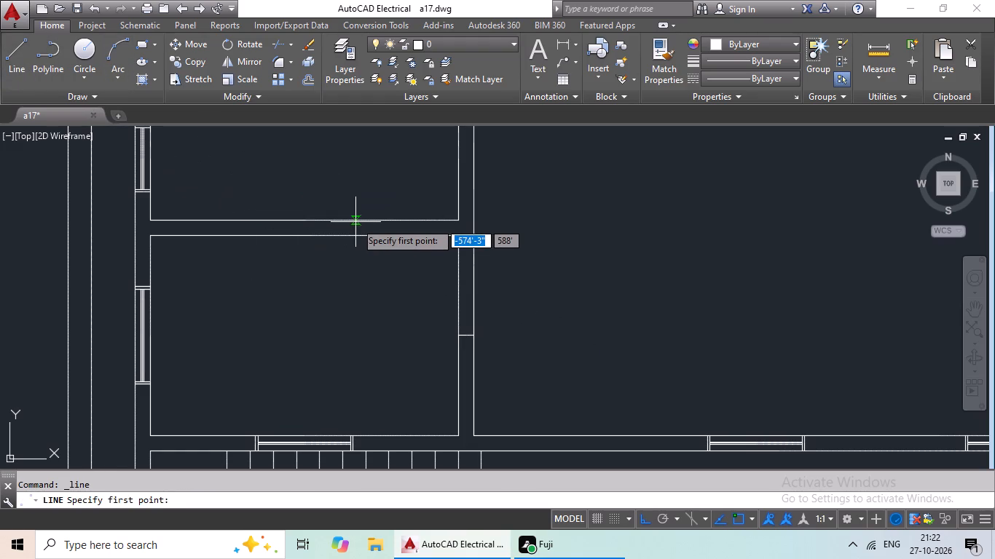
scroll(355, 222, down, 2)
middle_drag(474, 251, 307, 280)
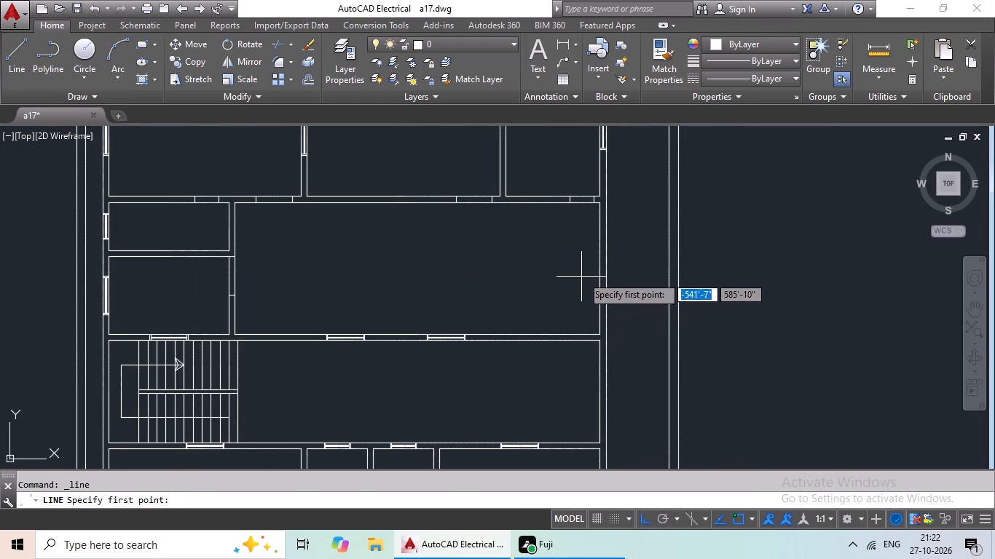
scroll(601, 271, up, 3)
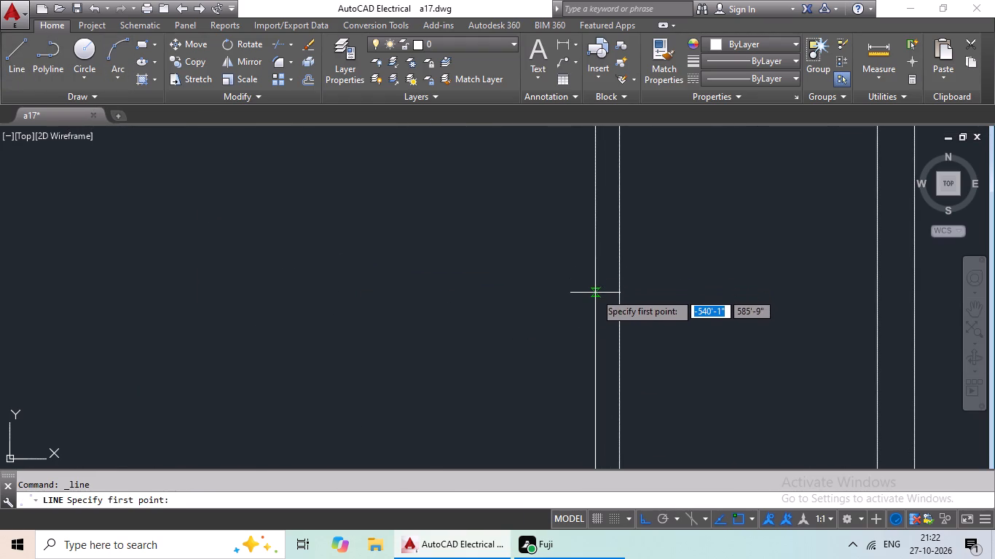
click(598, 258)
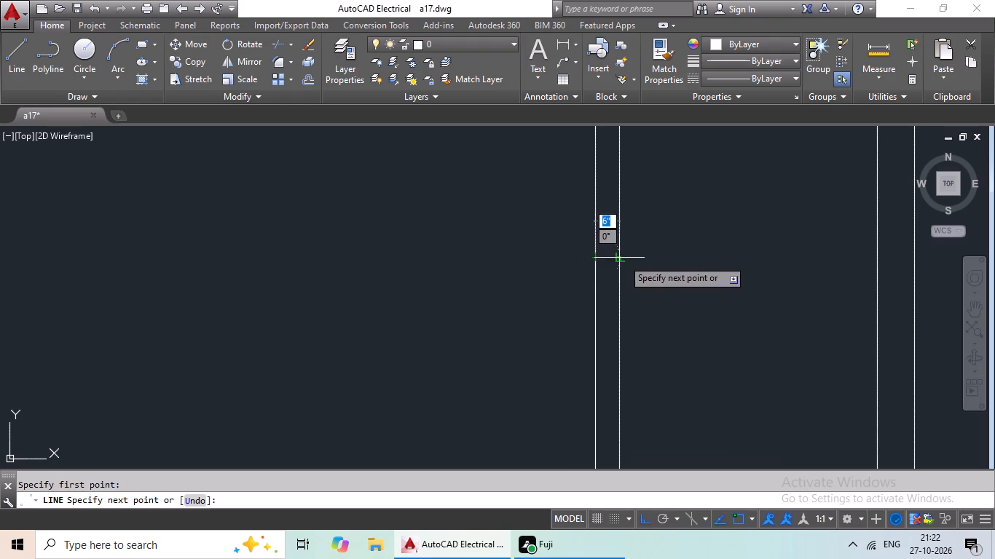
click(623, 259)
key(Escape)
Offset the new line across the hall's right exterior wall 2' upward and 2' downward.
key(o)
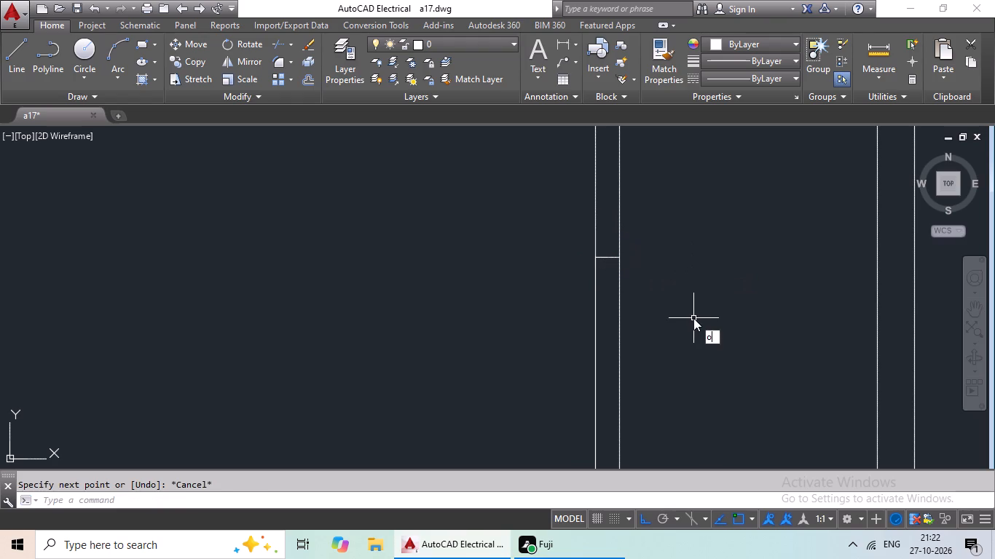
key(Return)
text(2')
key(Return)
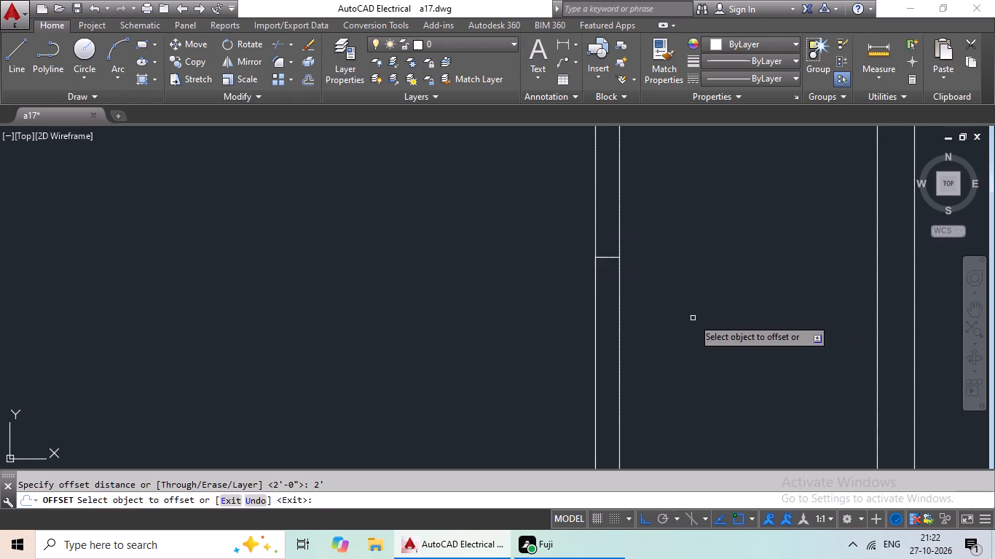
drag(608, 258, 608, 250)
click(611, 221)
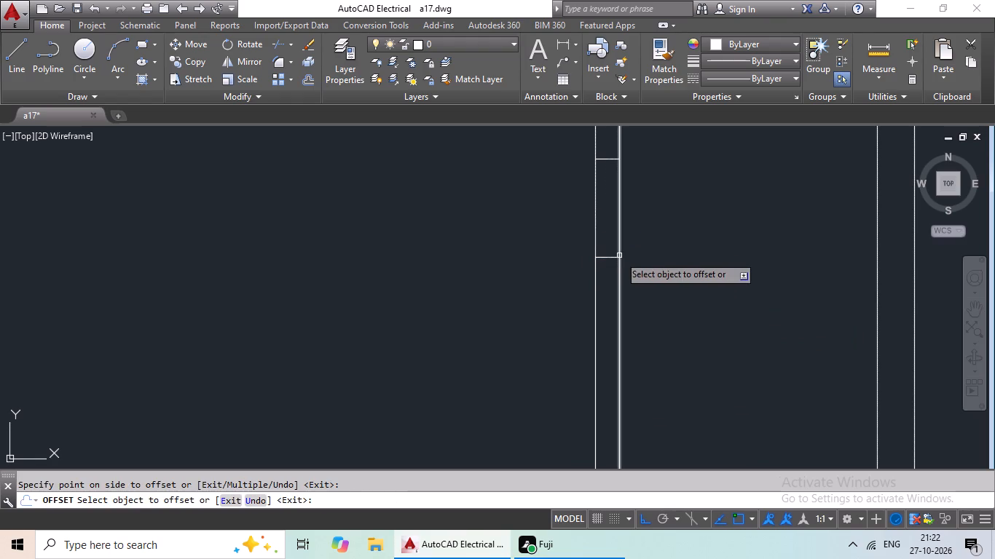
click(615, 257)
click(608, 281)
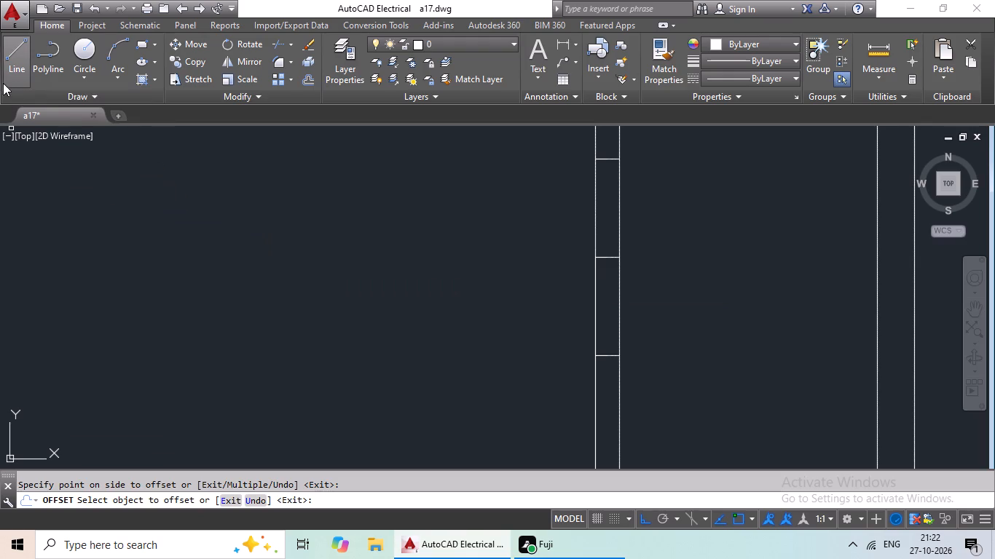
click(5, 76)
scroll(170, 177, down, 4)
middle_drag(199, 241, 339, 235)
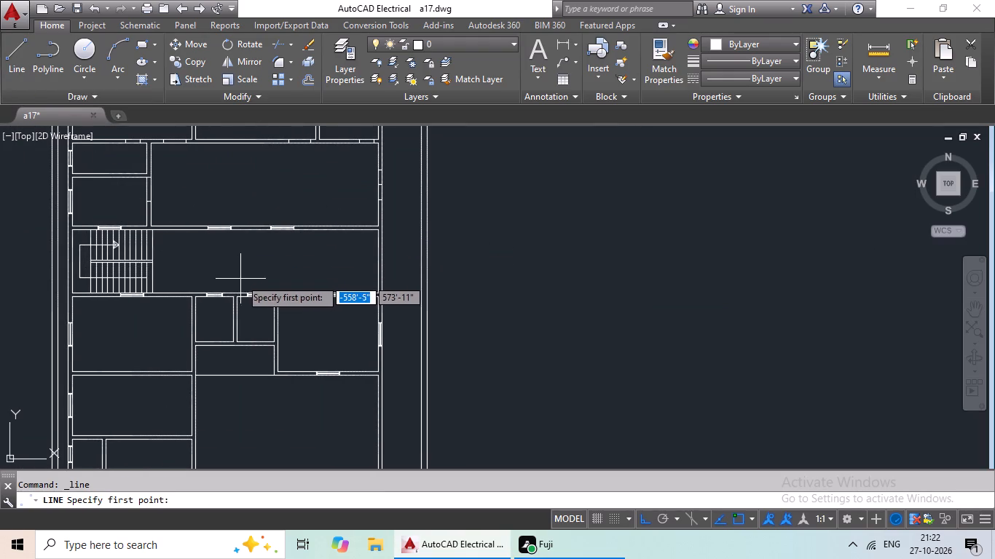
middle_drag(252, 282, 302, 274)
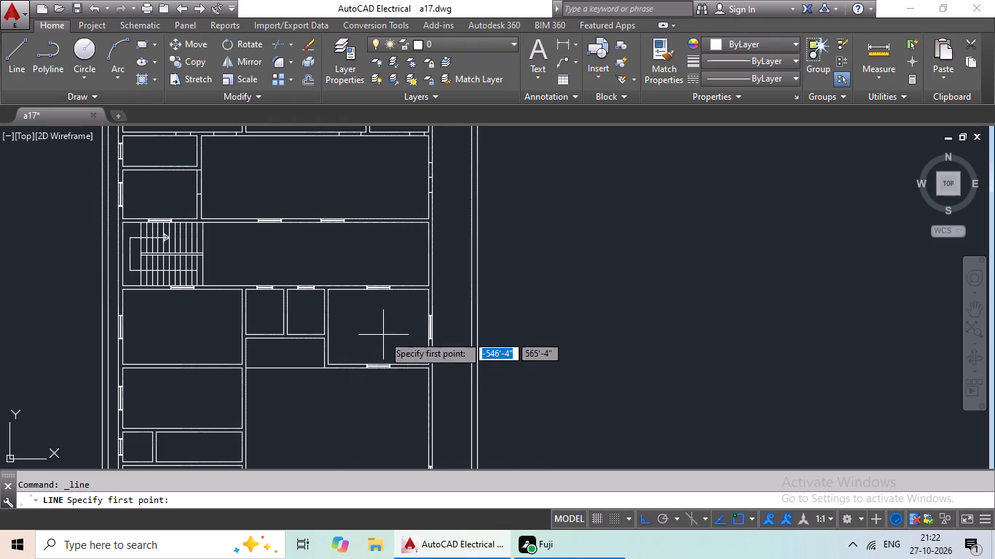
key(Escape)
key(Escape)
Extend the upper line of the stair corridor's bottom wall to the outer face of the right exterior wall.
key(e)
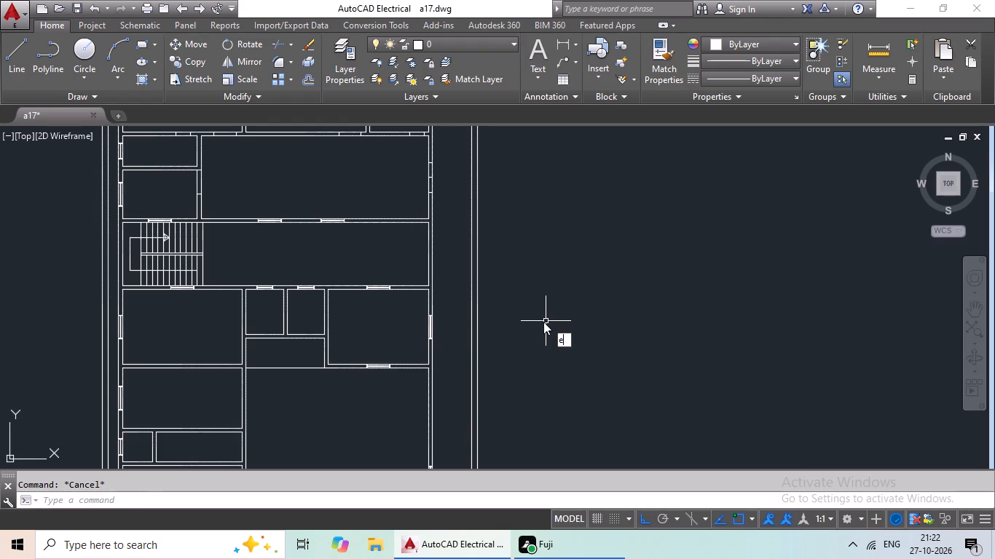
key(x)
key(space)
key(space)
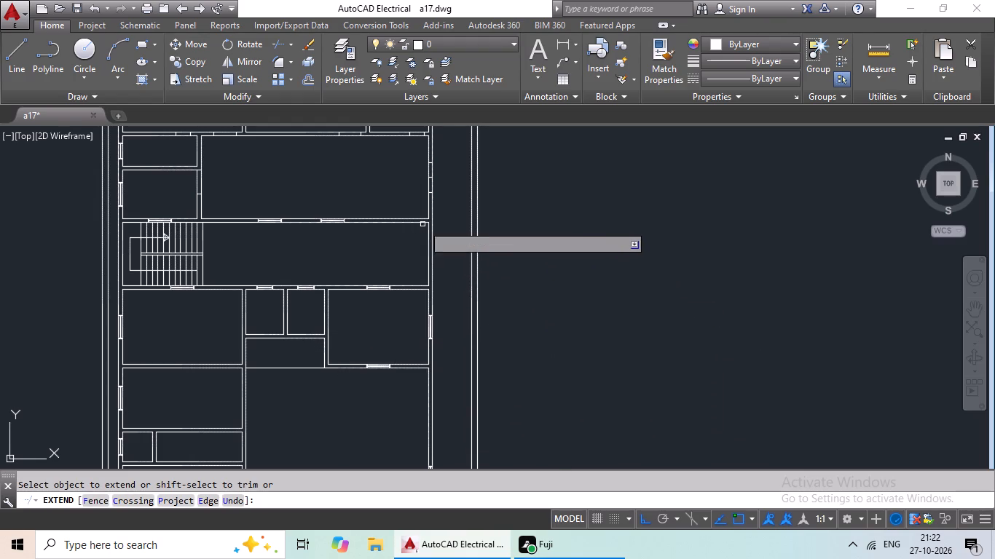
scroll(423, 223, up, 2)
click(432, 221)
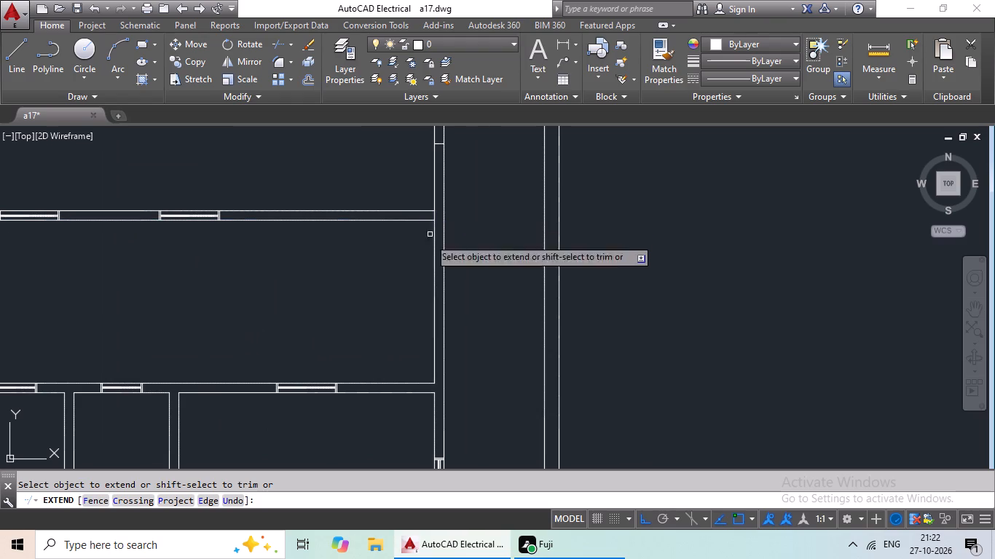
click(427, 384)
key(Escape)
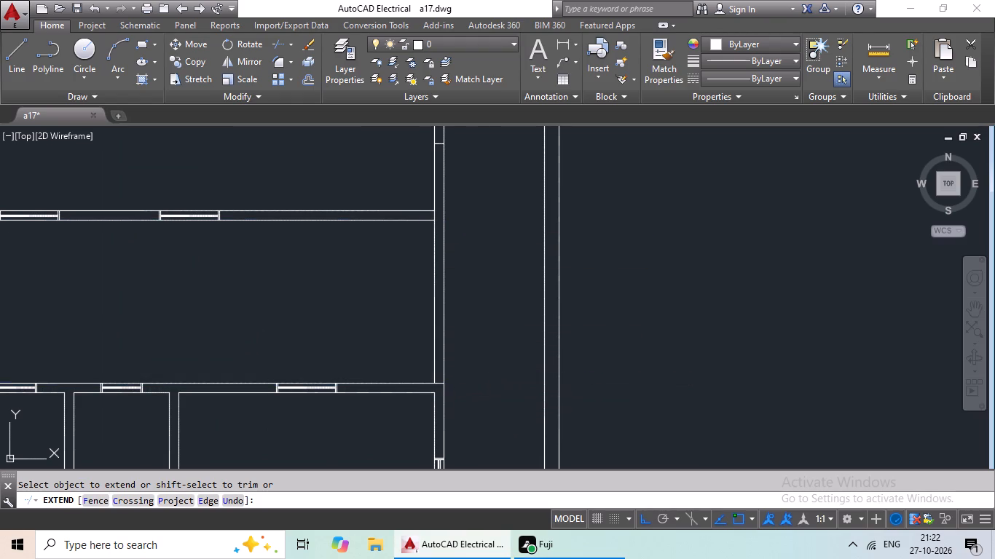
key(Escape)
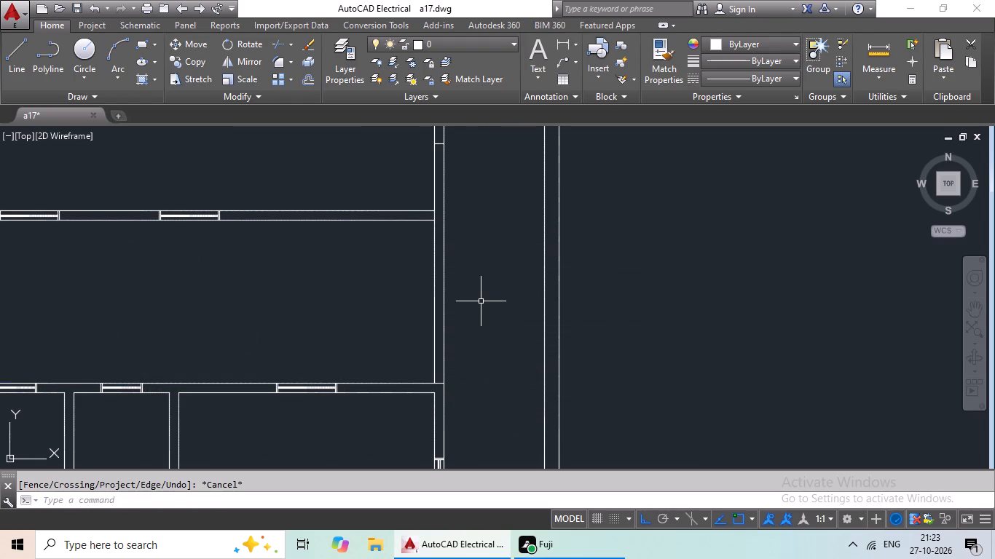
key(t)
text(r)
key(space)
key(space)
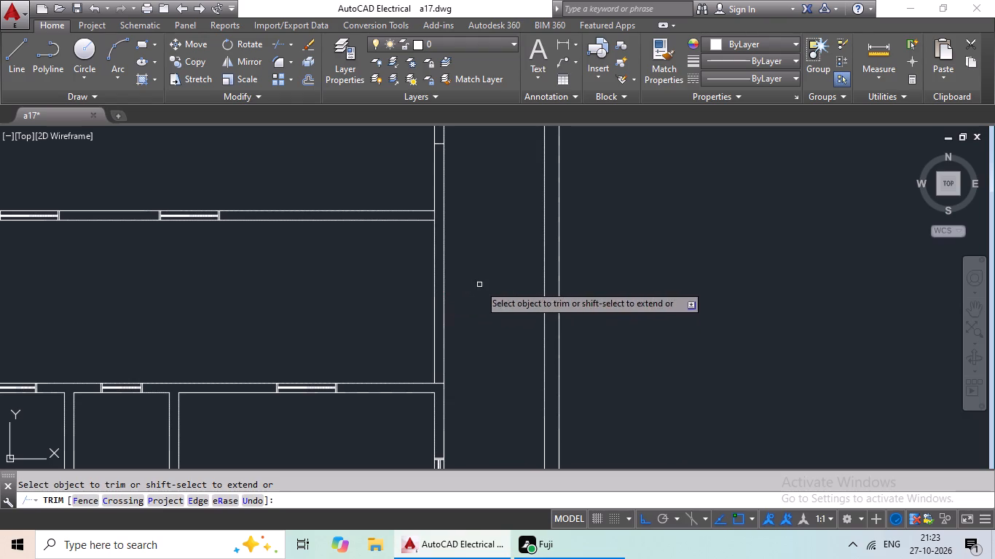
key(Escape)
Extend the lower line of the stair corridor's top wall to the outer face of the right exterior wall.
text(ex)
key(space)
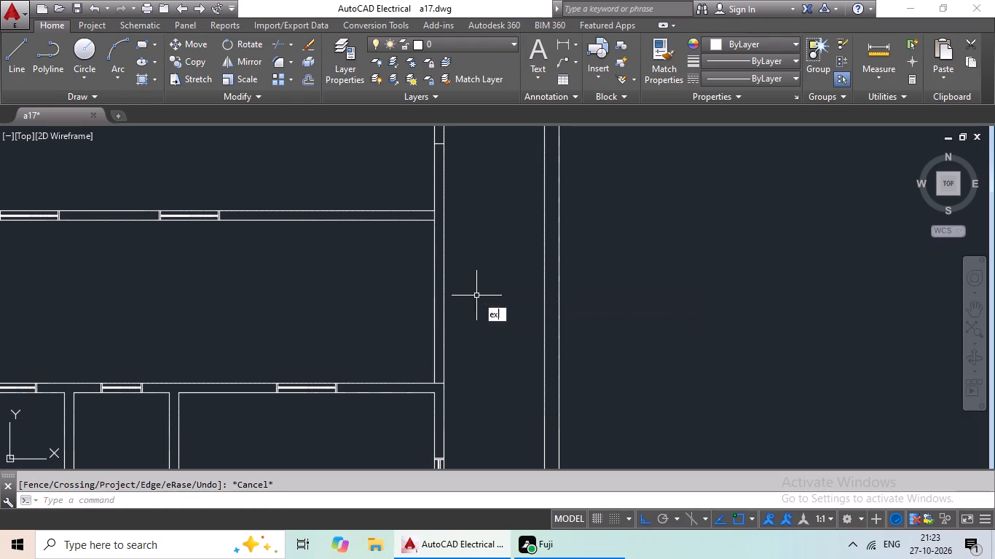
key(space)
click(425, 219)
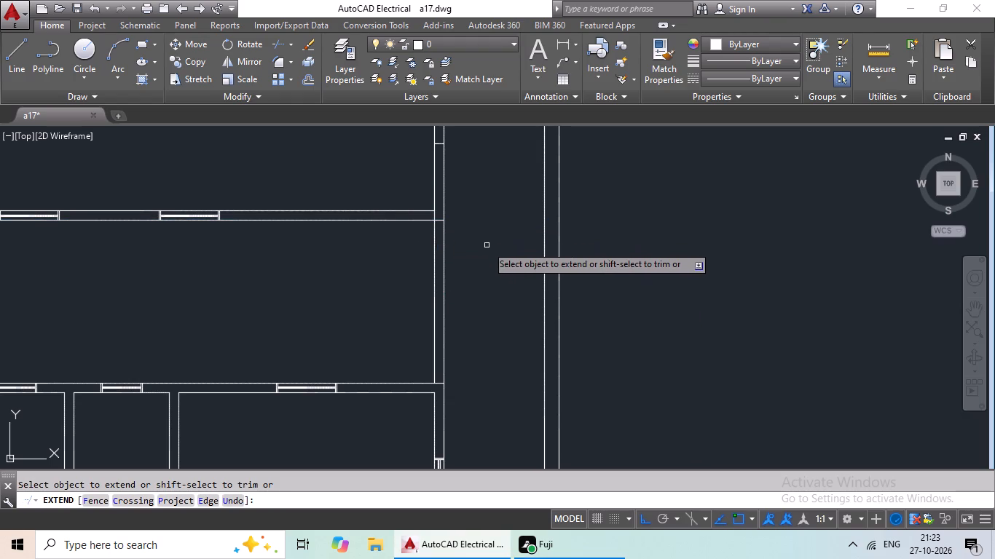
key(Escape)
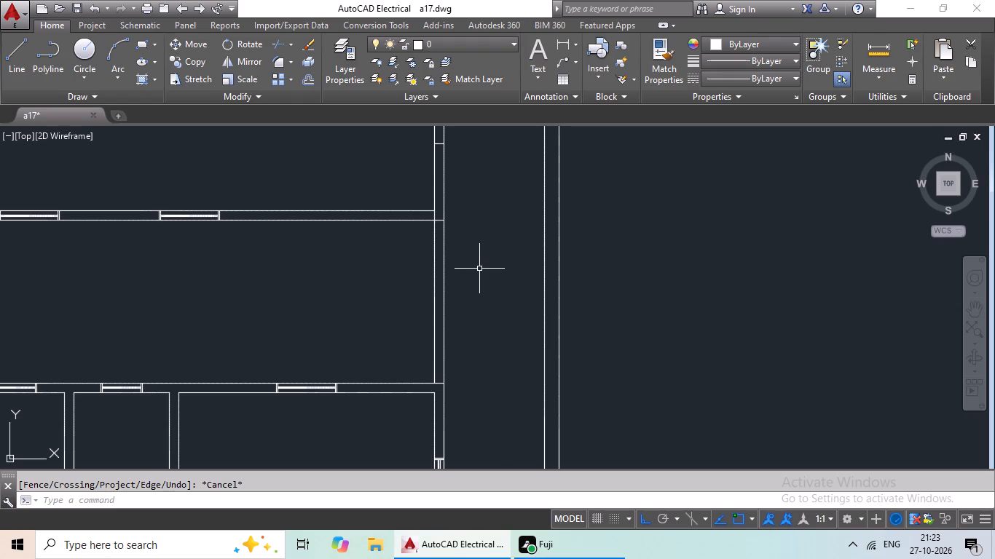
Trim the inner face line of the right exterior wall between the two extended lines at the stair corridor's right end.
key(t)
key(r)
key(space)
key(space)
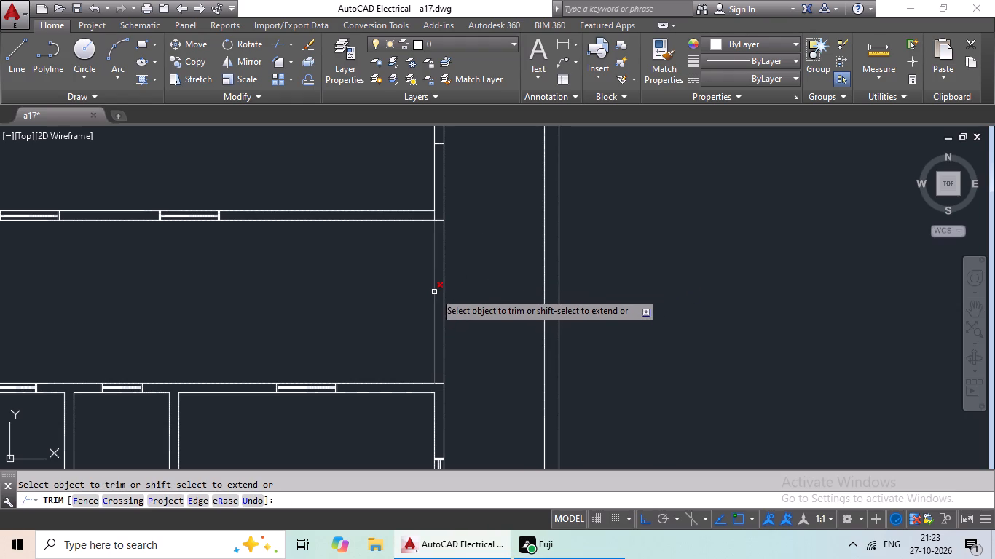
click(435, 290)
scroll(479, 272, down, 2)
key(Escape)
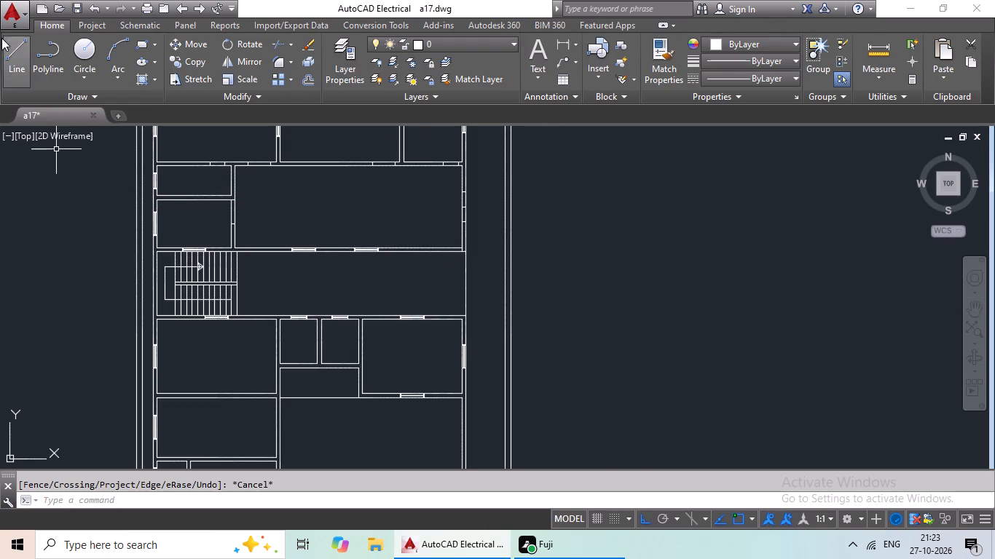
Draw a short line across the left wall of the left small room below the stair corridor, near the room's bottom corner.
click(12, 60)
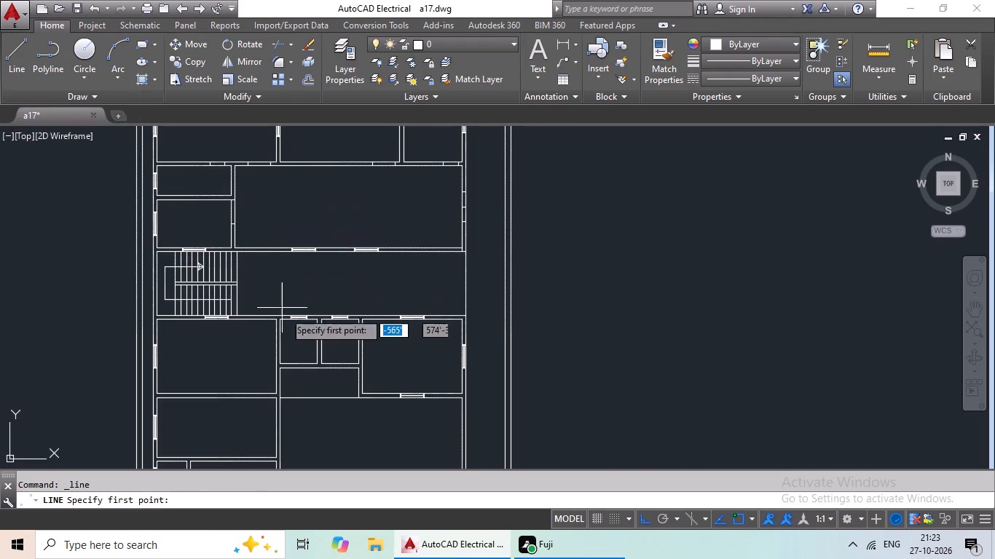
scroll(349, 296, up, 1)
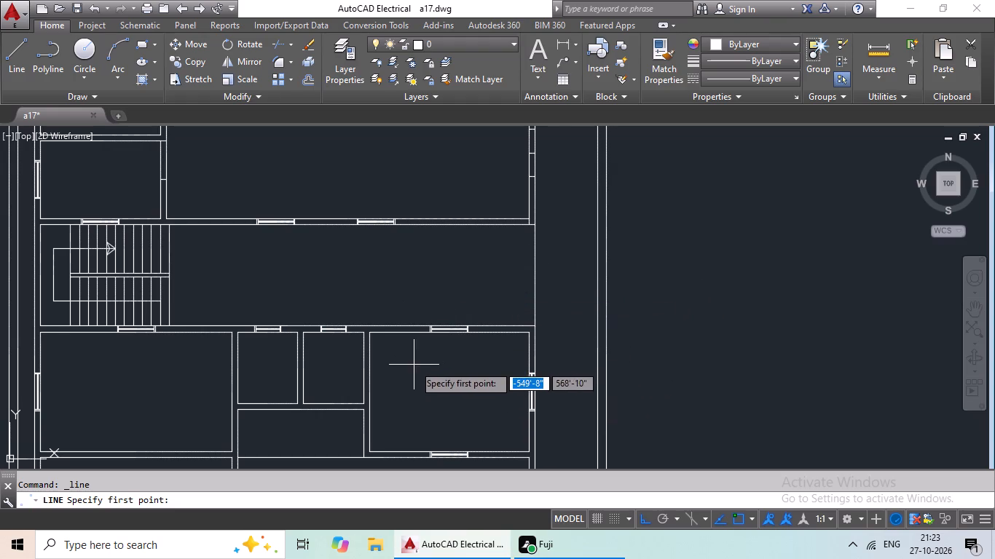
middle_drag(448, 326, 467, 306)
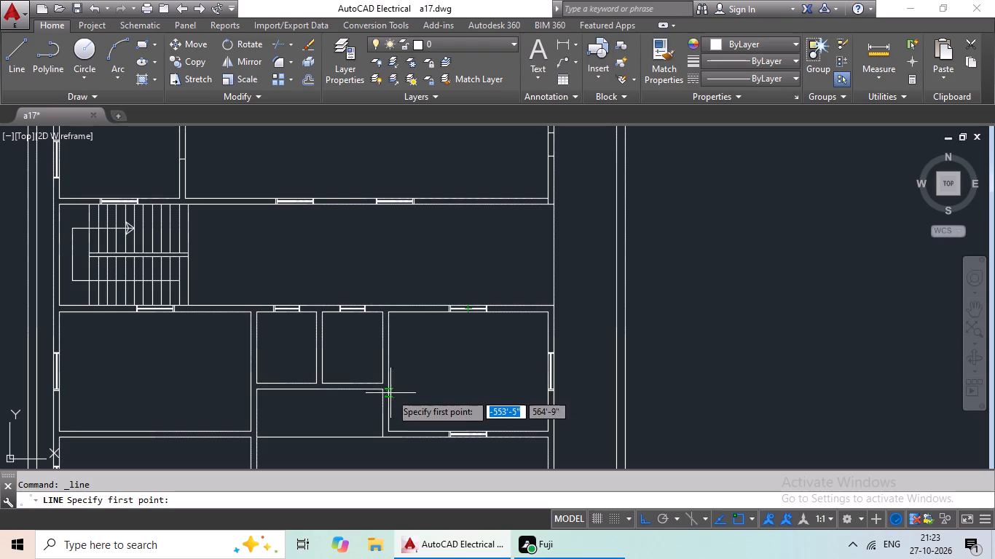
middle_drag(304, 379, 410, 357)
scroll(375, 360, up, 2)
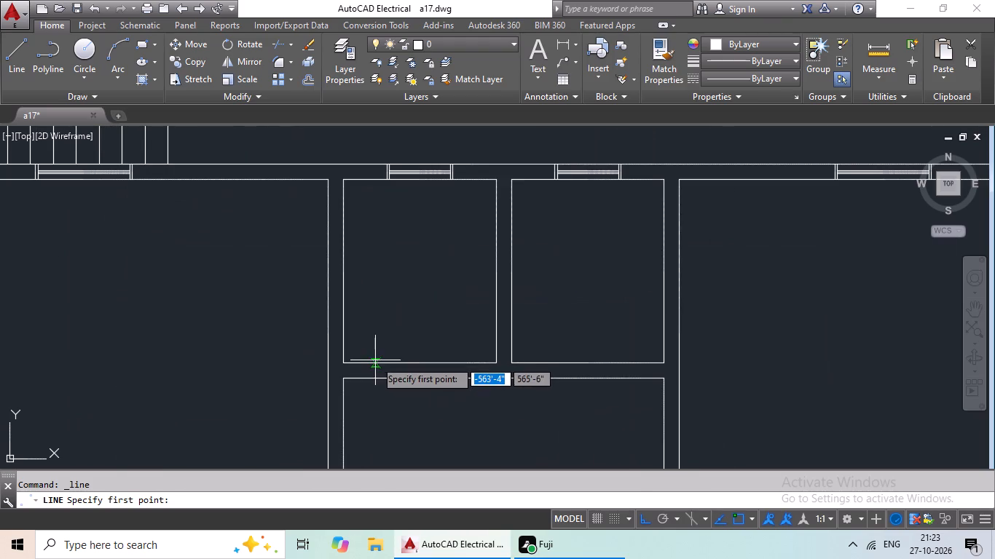
scroll(322, 350, up, 2)
click(335, 346)
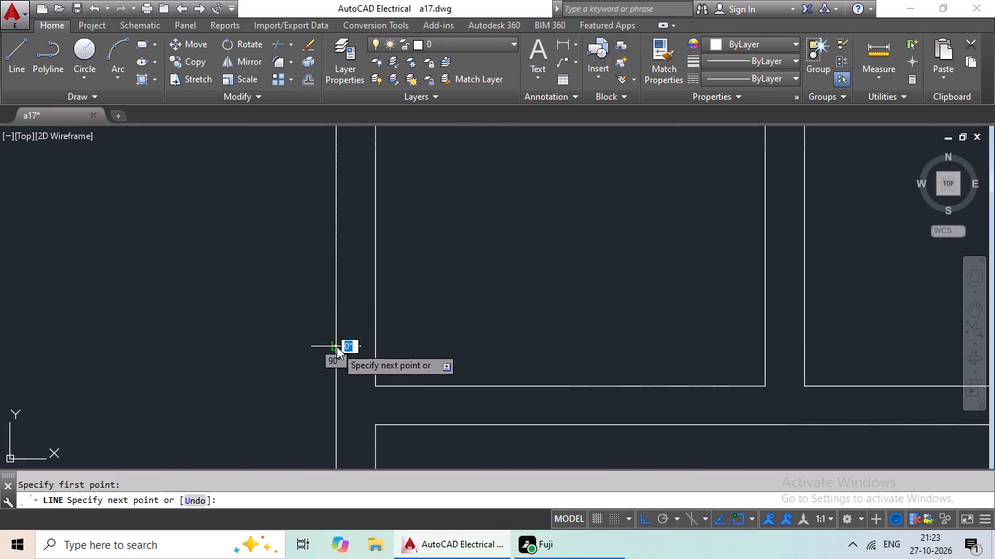
drag(377, 349, 395, 346)
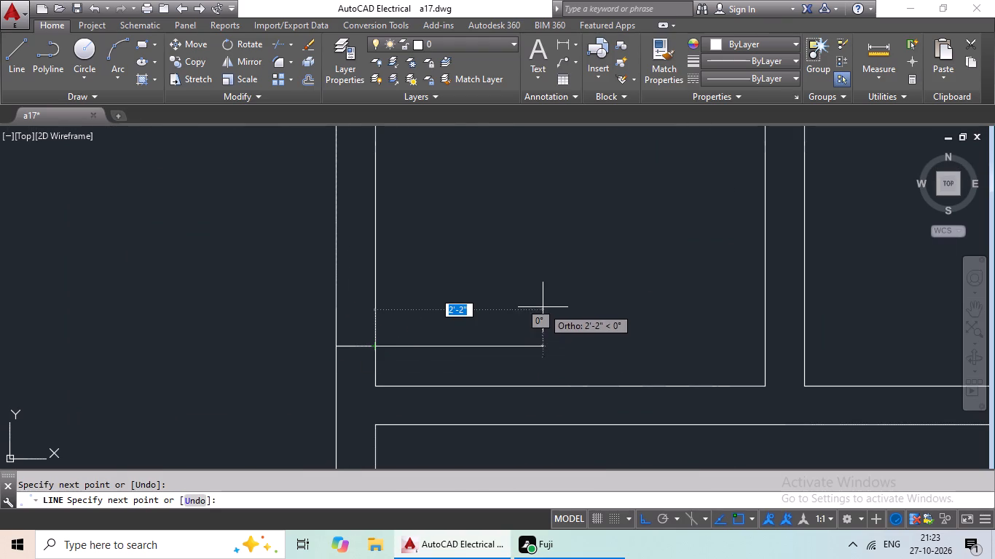
key(Escape)
Offset the new line across the small room's left wall 2' upward.
key(o)
key(Return)
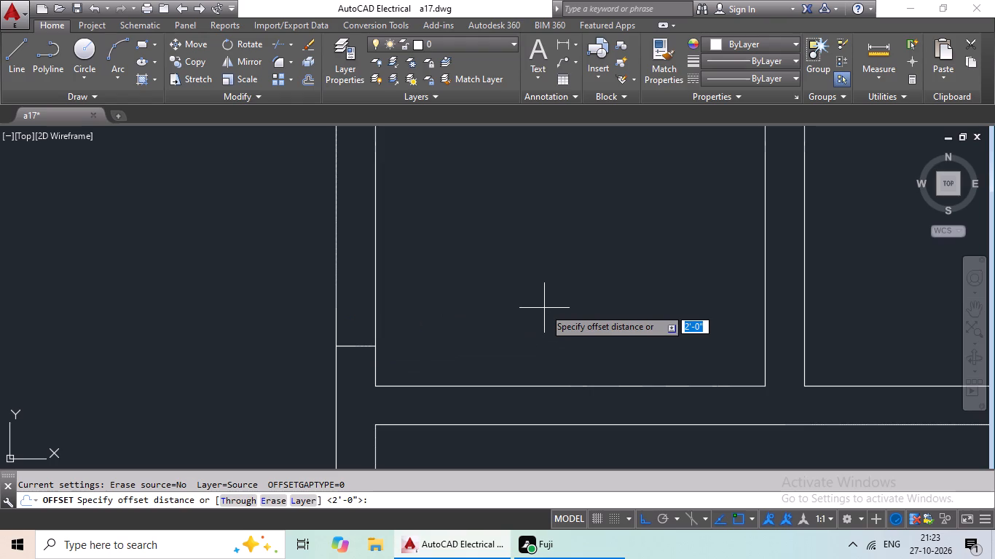
text(2')
key(Return)
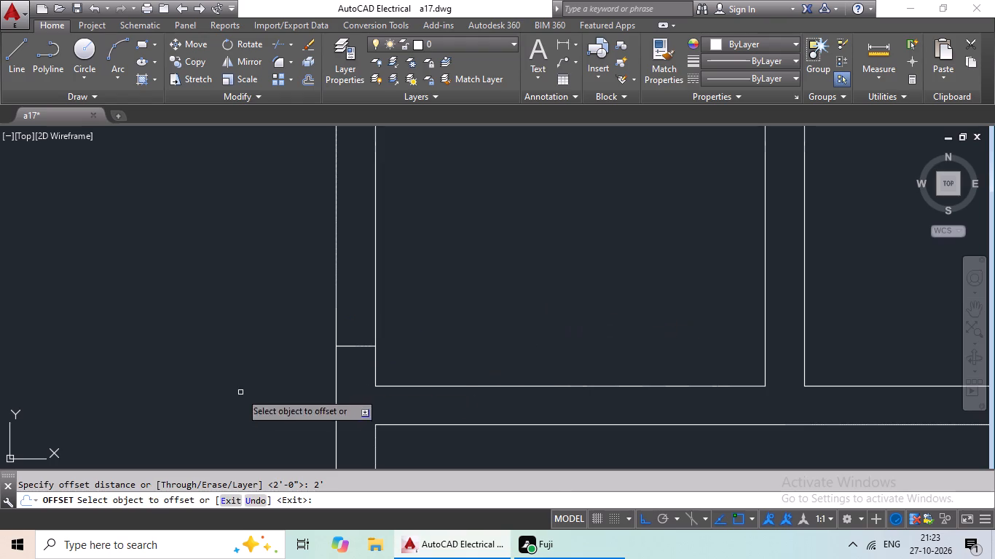
drag(354, 347, 360, 338)
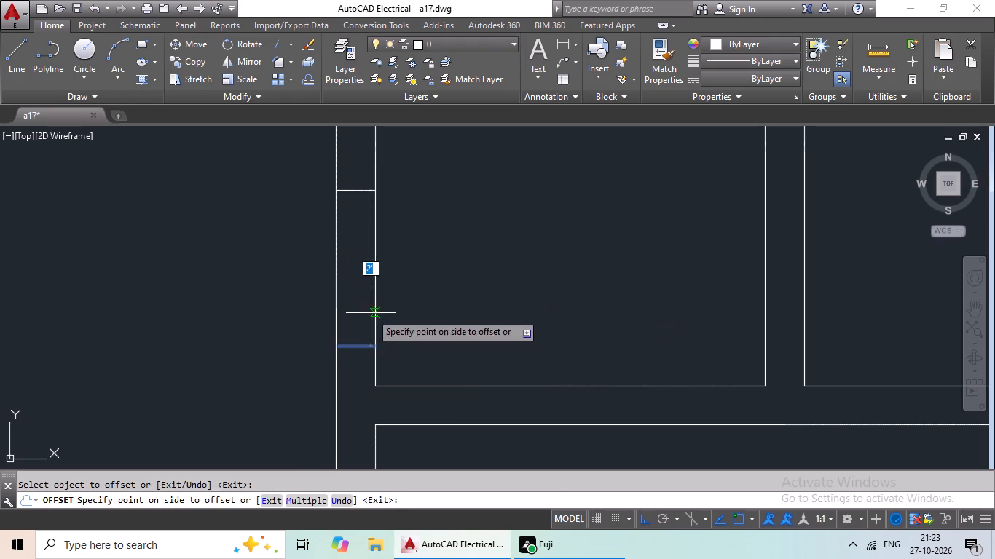
click(371, 313)
Draw a short line across the bottom wall of the right small room, near its right corner.
click(15, 66)
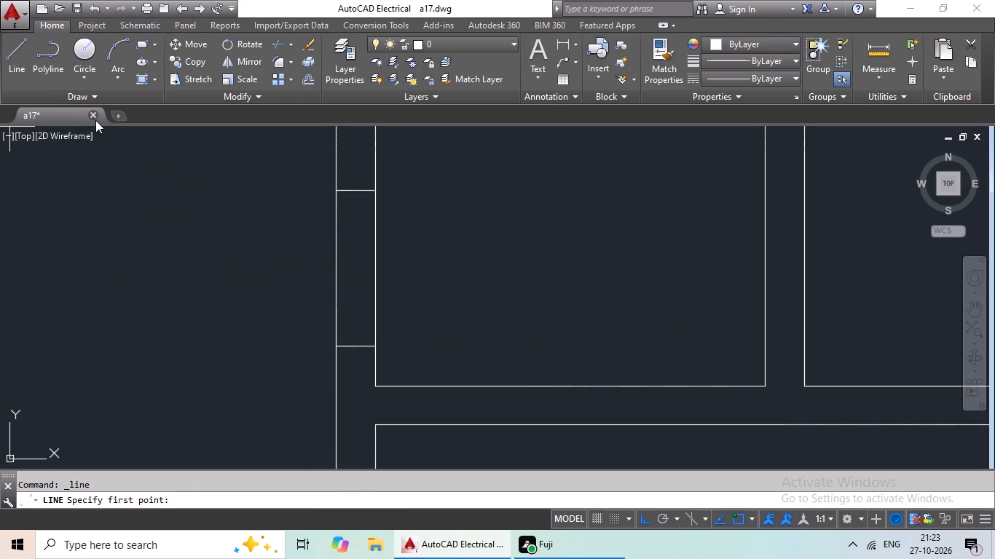
scroll(533, 266, down, 2)
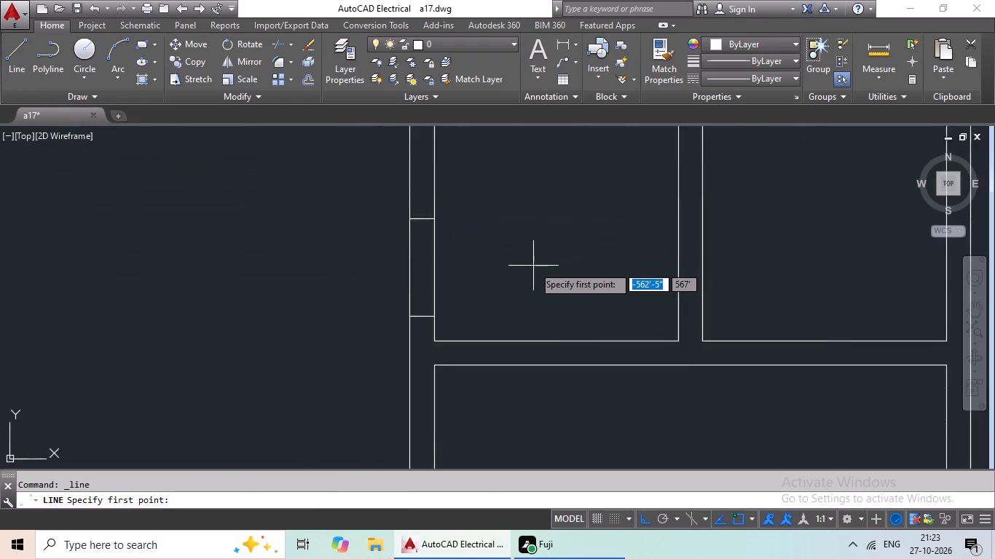
middle_drag(534, 264, 347, 264)
scroll(557, 332, up, 2)
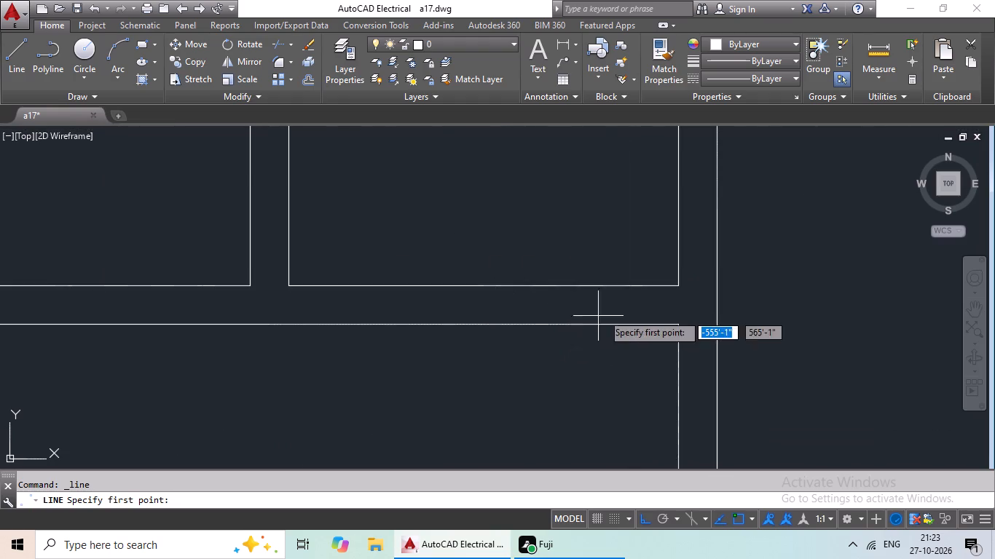
click(634, 284)
click(632, 322)
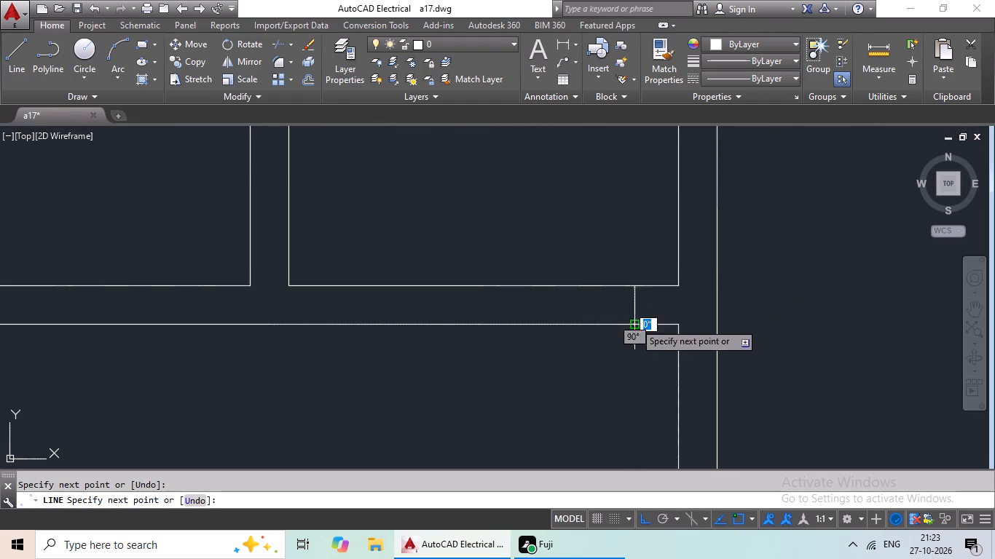
key(Escape)
Offset the new line across the right small room's bottom wall 2' to the left.
key(o)
key(Return)
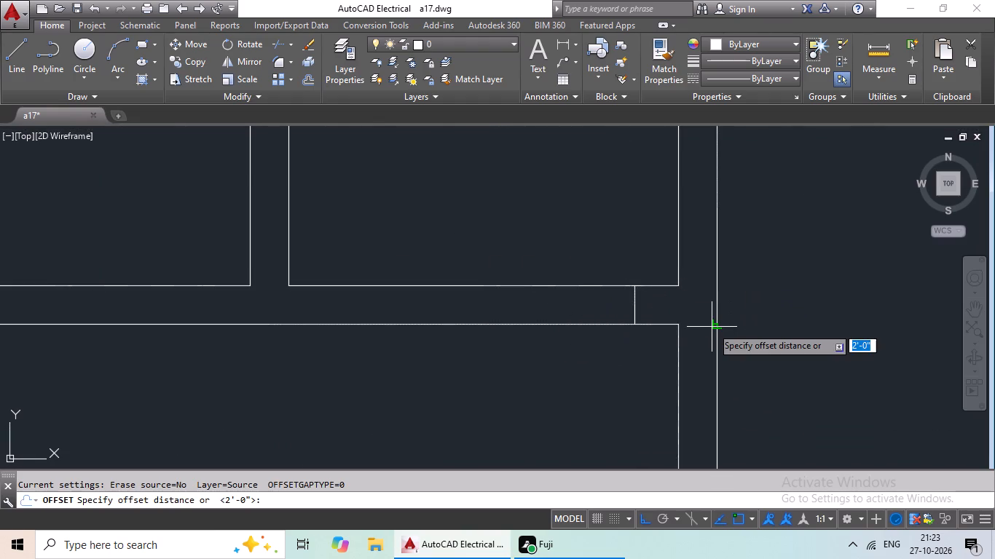
key(Return)
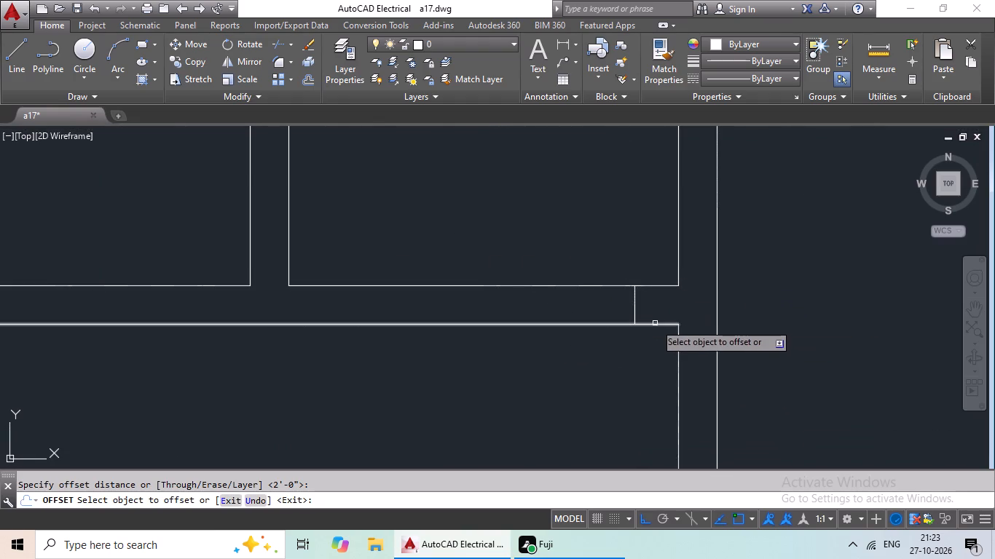
drag(633, 306, 616, 311)
click(537, 327)
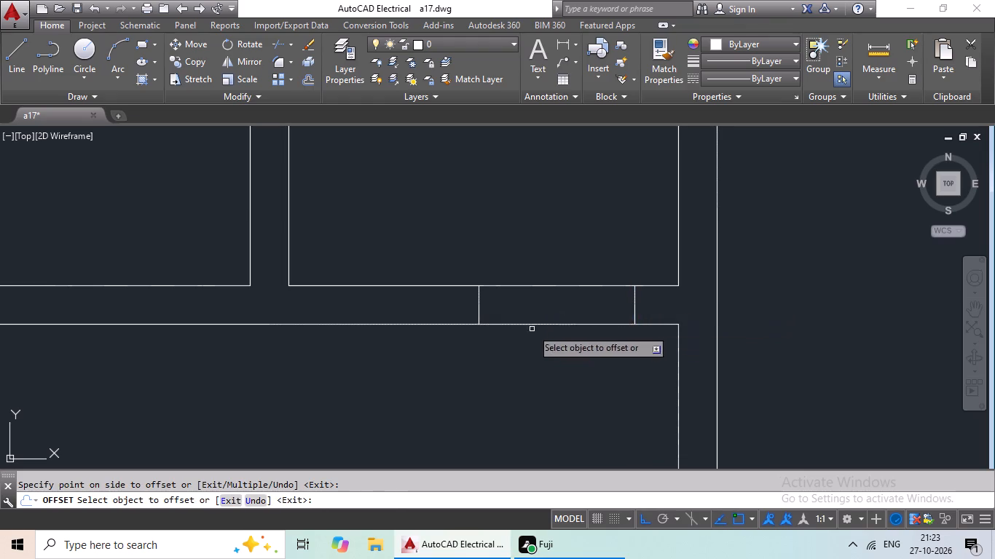
Draw a short line across the left wall of the passage below the two small rooms, near the passage's bottom.
click(20, 79)
scroll(444, 281, down, 4)
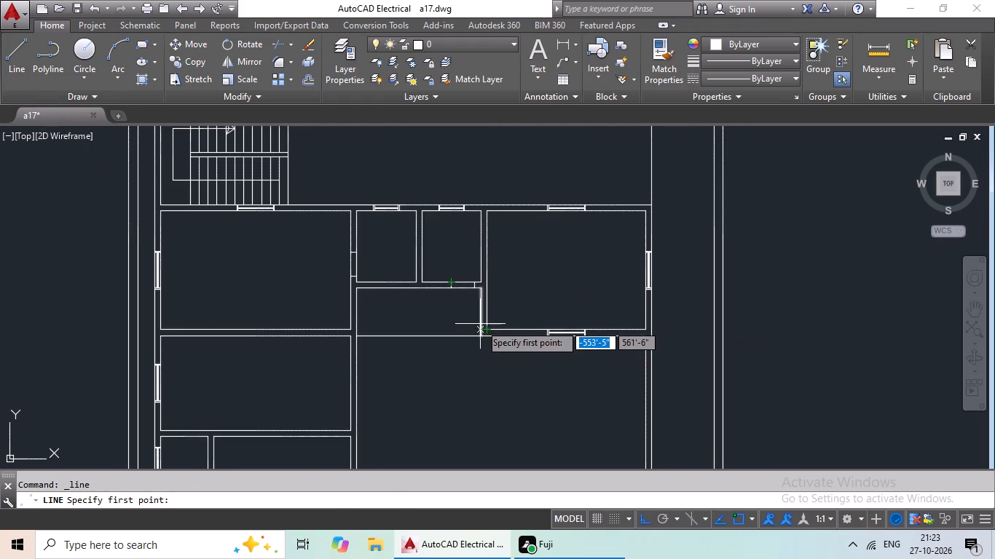
scroll(411, 318, up, 3)
middle_drag(405, 314, 599, 261)
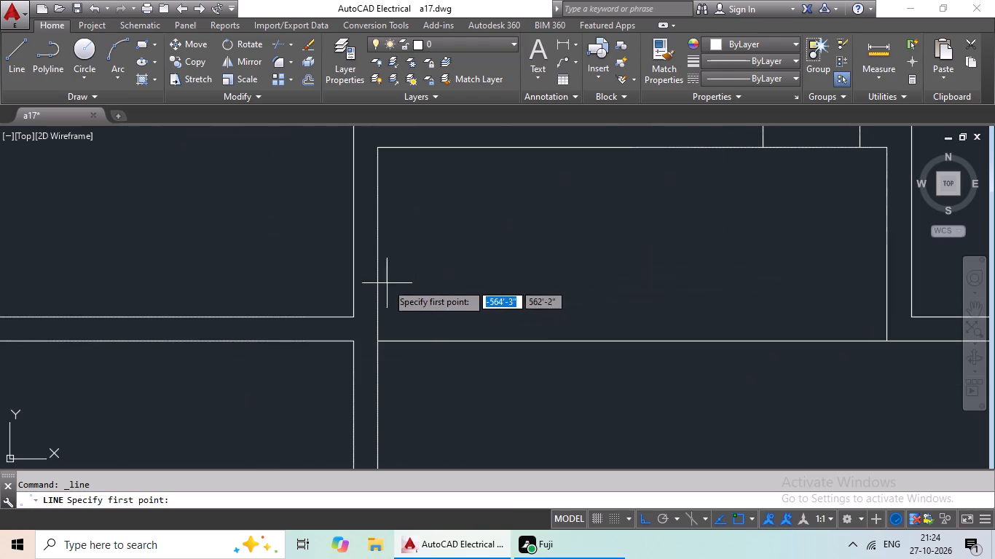
click(352, 296)
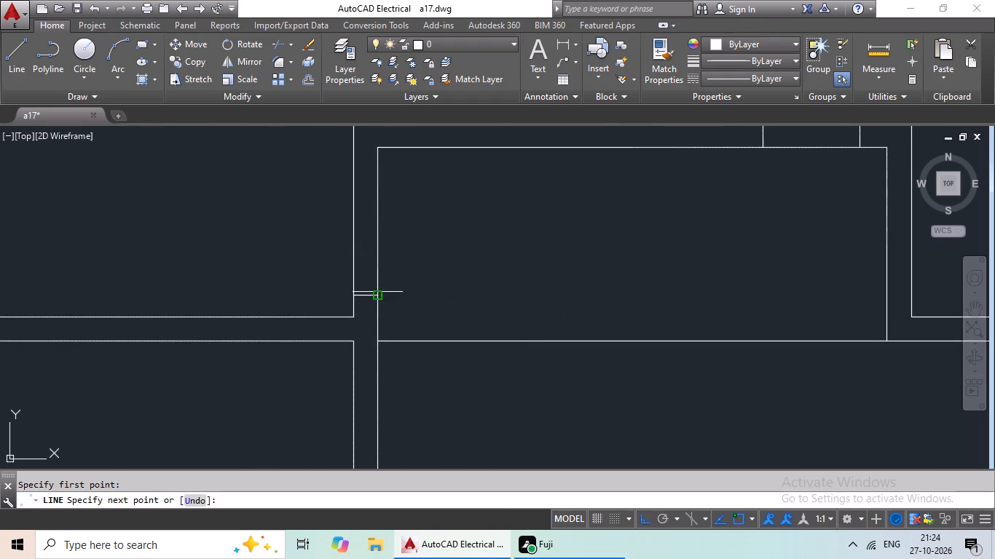
click(377, 292)
key(Escape)
Draw a short line across the passage's right wall, level with the line across its left wall.
middle_drag(574, 292, 272, 291)
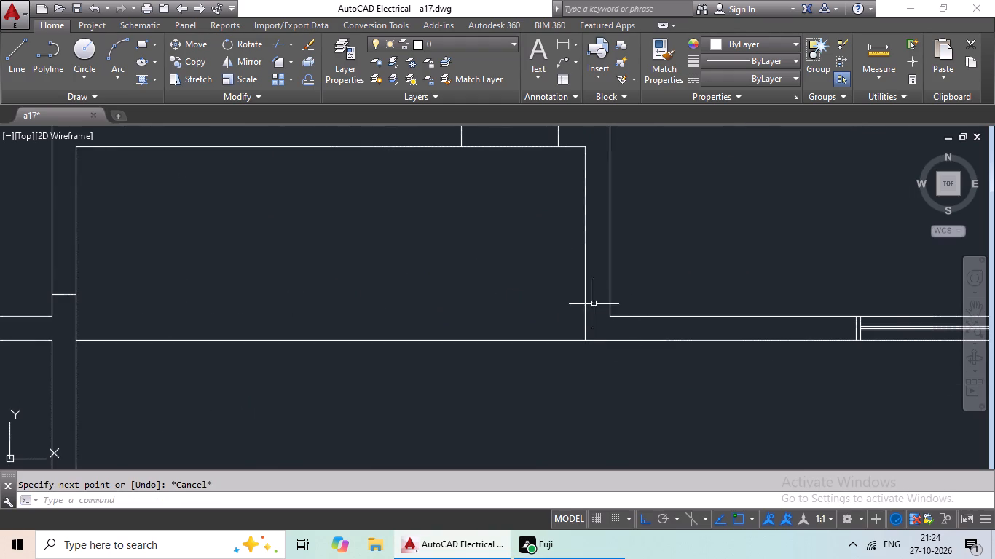
click(12, 60)
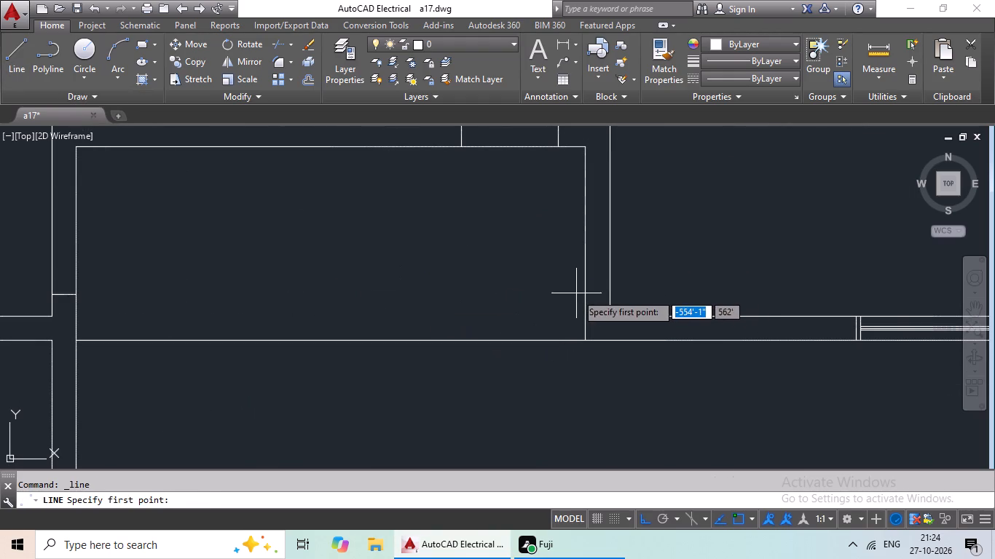
click(584, 296)
drag(607, 290, 616, 291)
key(Escape)
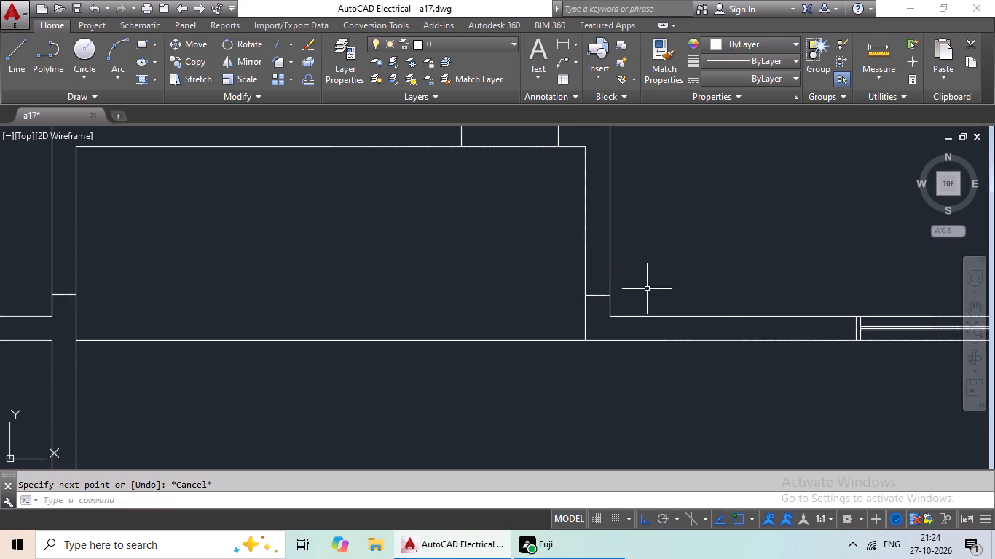
Offset the new lines across the passage's right and left walls 3' upward.
key(o)
key(Return)
text(3')
key(Return)
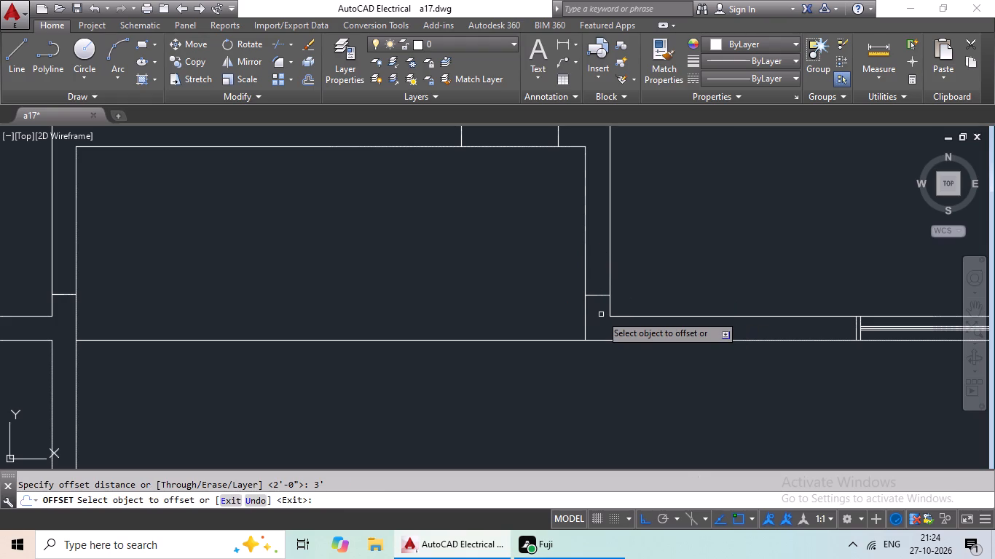
click(602, 298)
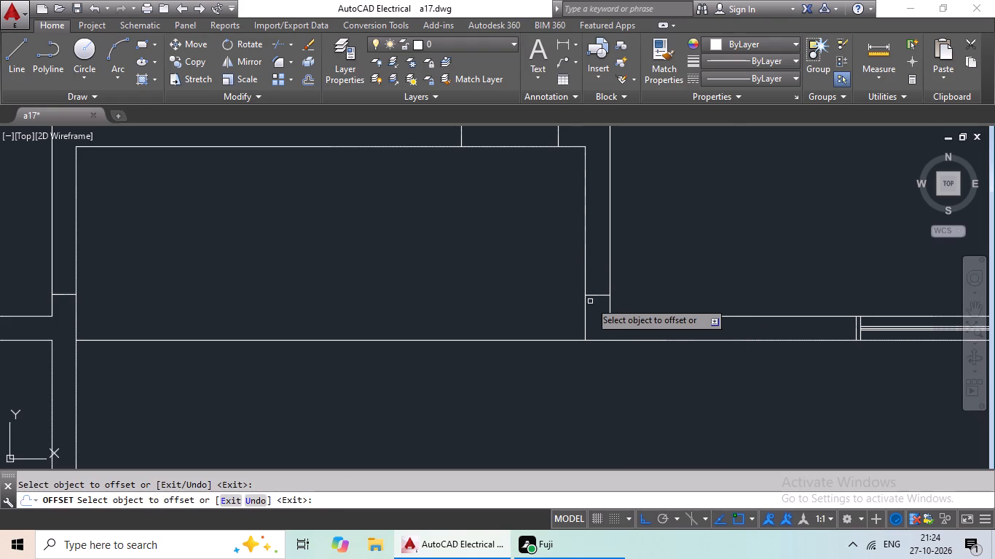
click(593, 294)
click(593, 283)
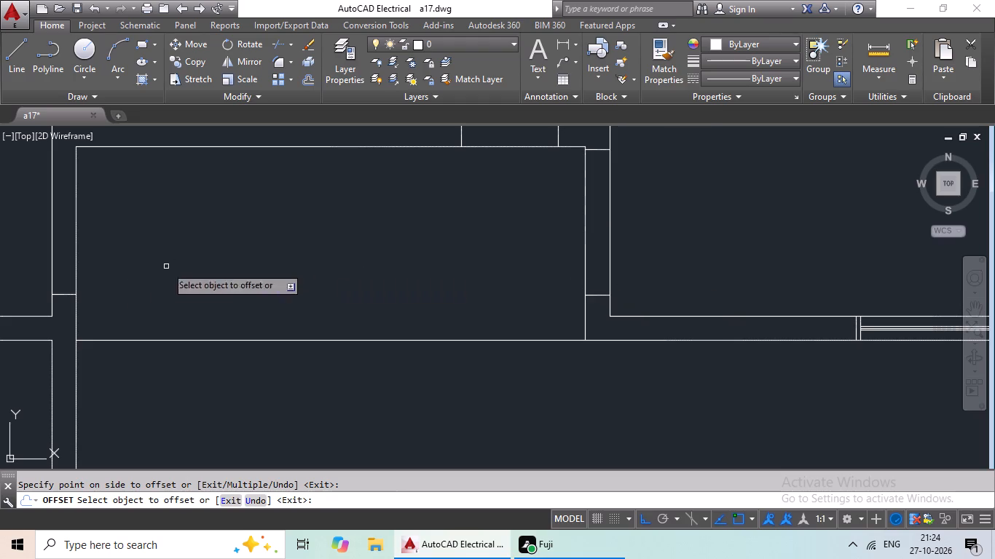
click(59, 295)
click(60, 281)
Draw a short line across the right wall of the left-side room just below the passage level, near the room's bottom corner.
scroll(192, 258, down, 3)
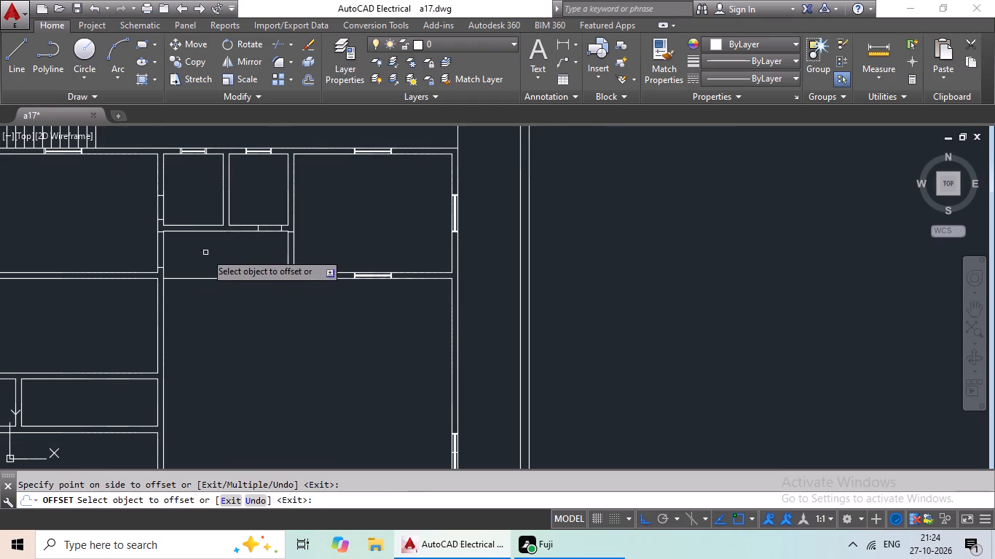
middle_drag(213, 250, 254, 245)
drag(12, 49, 14, 59)
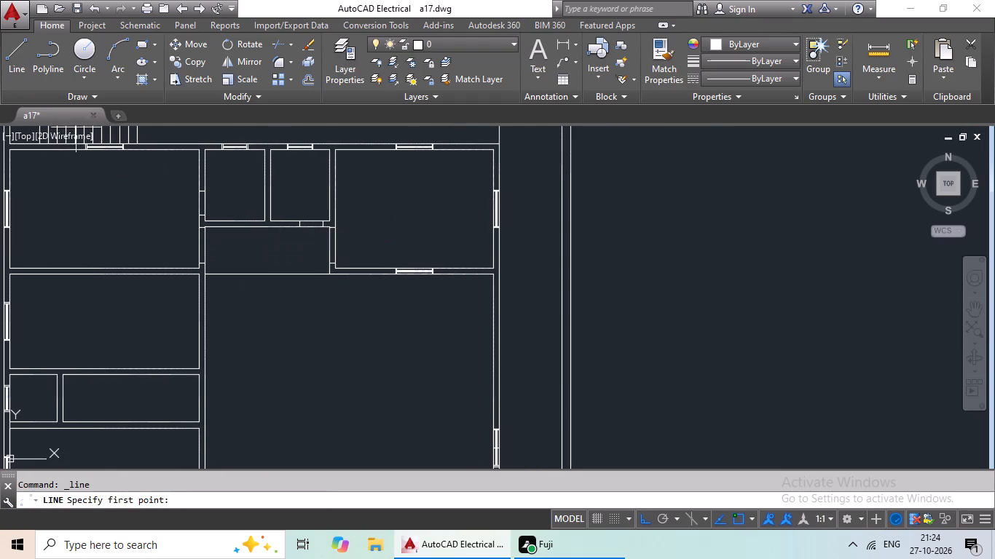
middle_drag(364, 292, 400, 241)
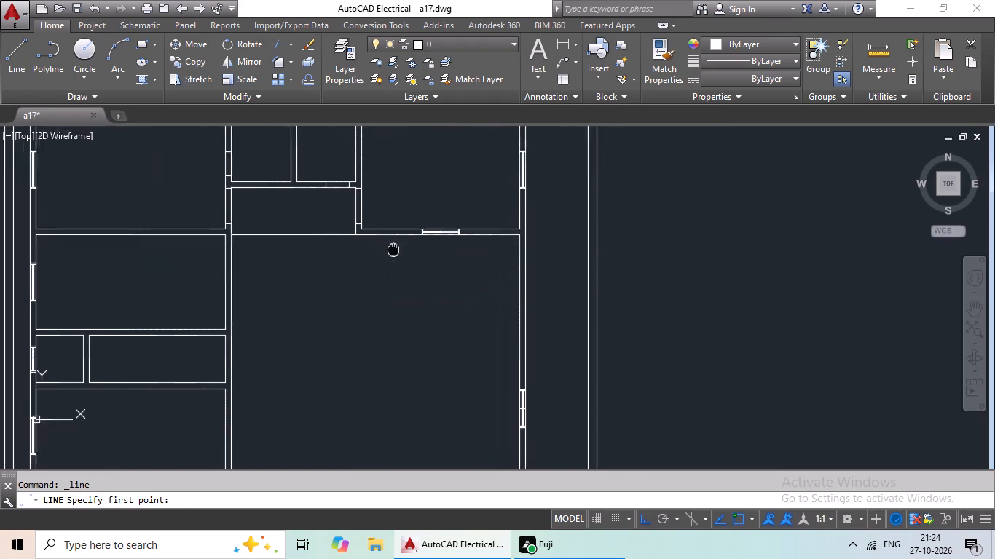
middle_drag(400, 241, 420, 212)
scroll(247, 277, up, 4)
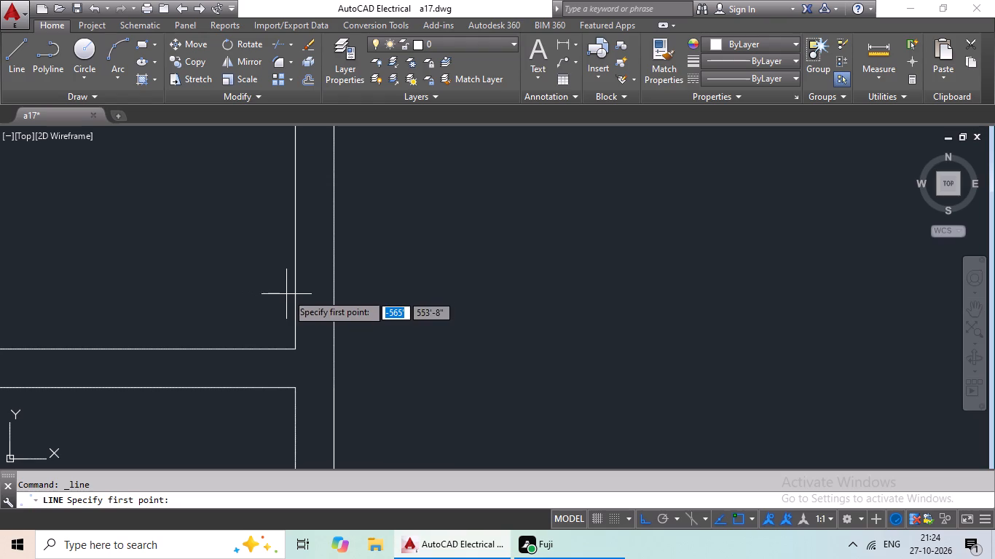
click(294, 289)
drag(336, 290, 377, 290)
key(Escape)
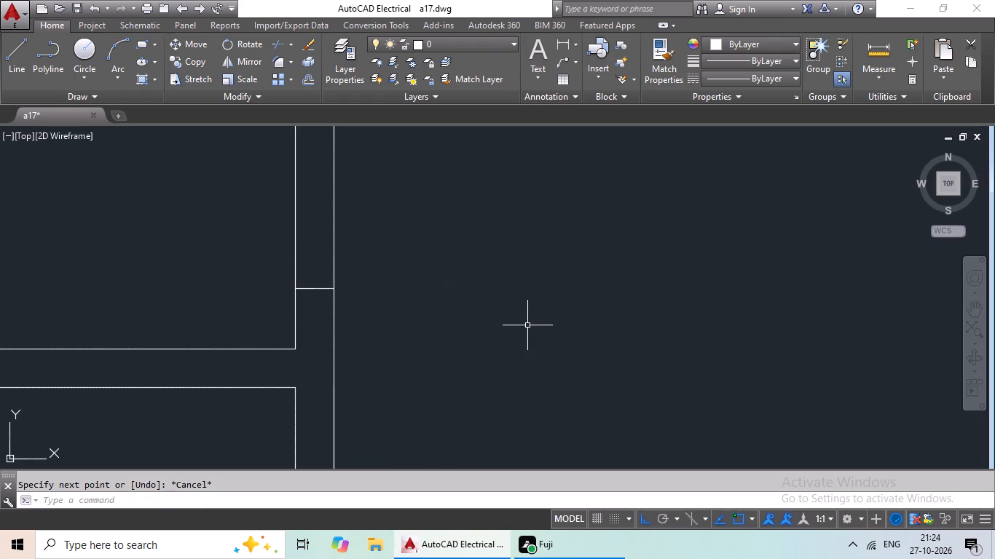
Offset the new line across the left-side room's right wall 3' upward.
key(o)
key(Return)
text(3')
key(Return)
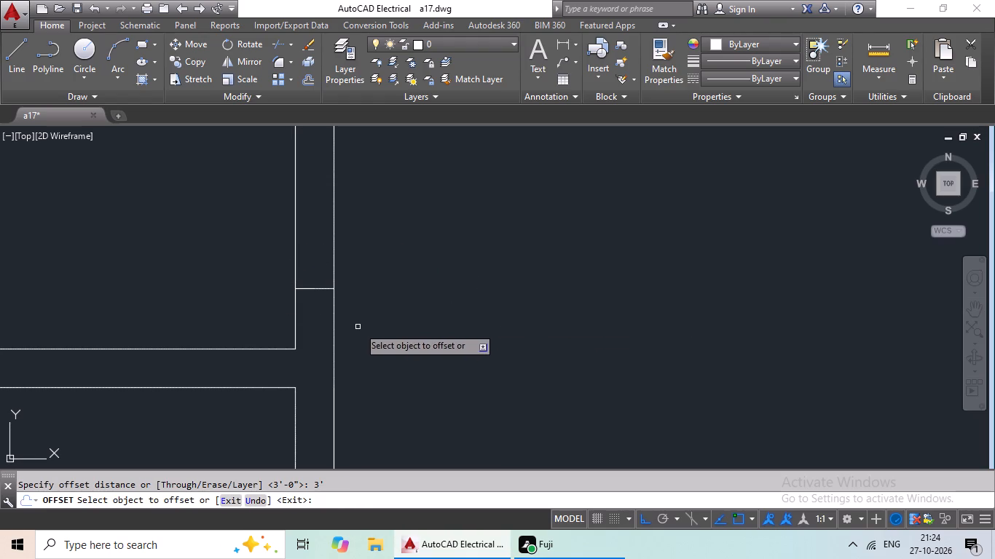
drag(311, 288, 324, 255)
click(327, 242)
Draw a short line across the top wall of the small room beside the left exterior wall, near its right corner.
scroll(329, 242, down, 3)
middle_drag(379, 237, 299, 250)
scroll(341, 247, up, 1)
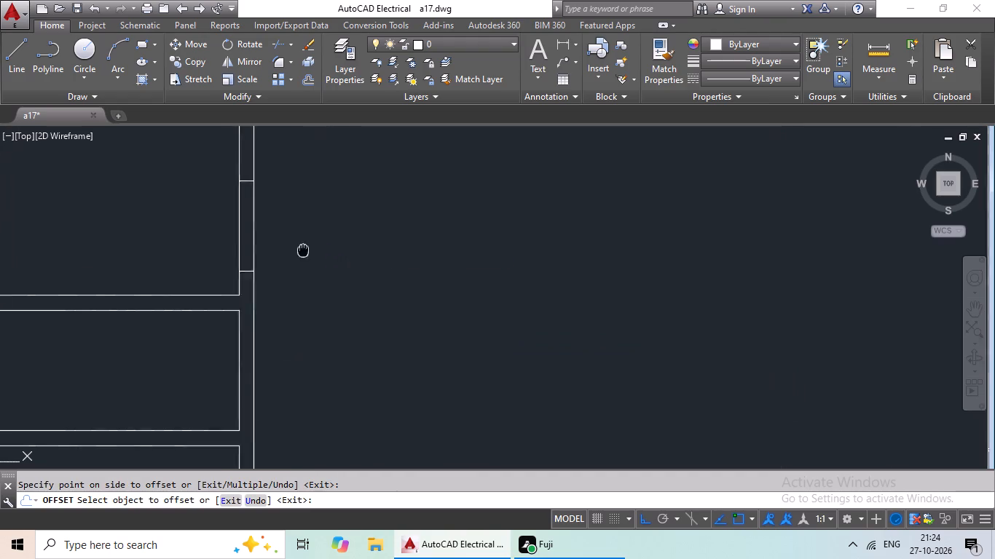
middle_drag(299, 250, 296, 250)
click(8, 71)
scroll(363, 198, down, 3)
middle_drag(423, 231, 447, 225)
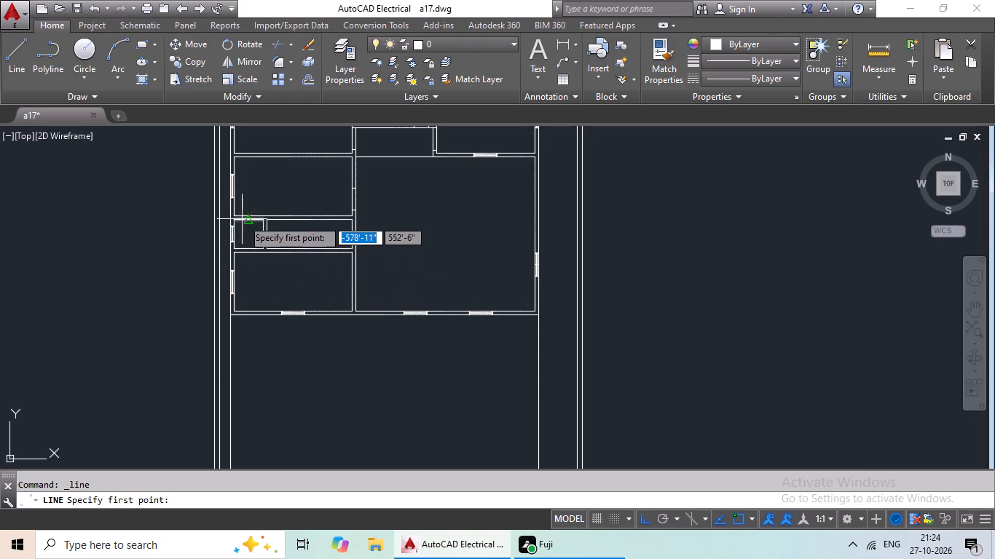
scroll(243, 218, up, 4)
drag(337, 221, 337, 210)
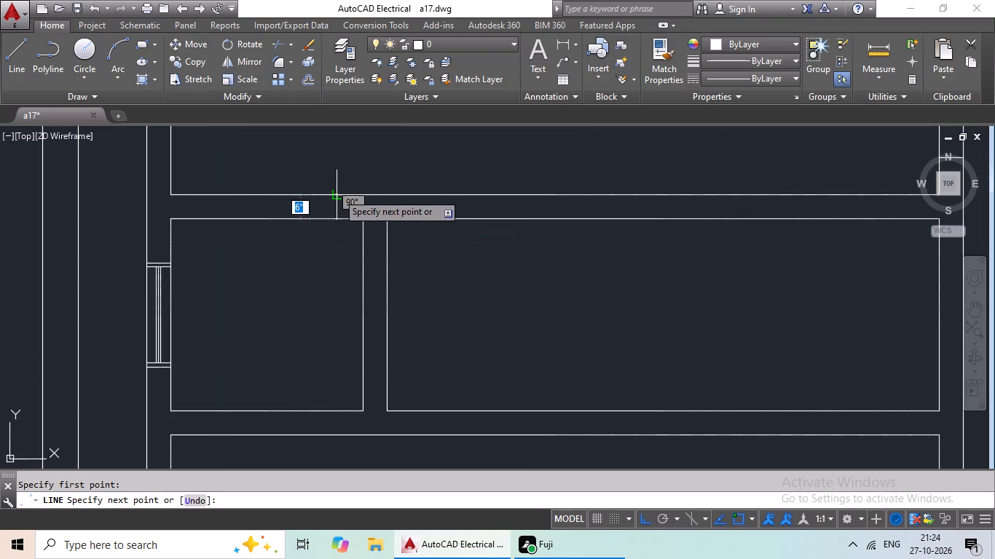
click(337, 193)
key(Escape)
Offset the new line across the small room's top wall 2' toward the left exterior wall.
key(o)
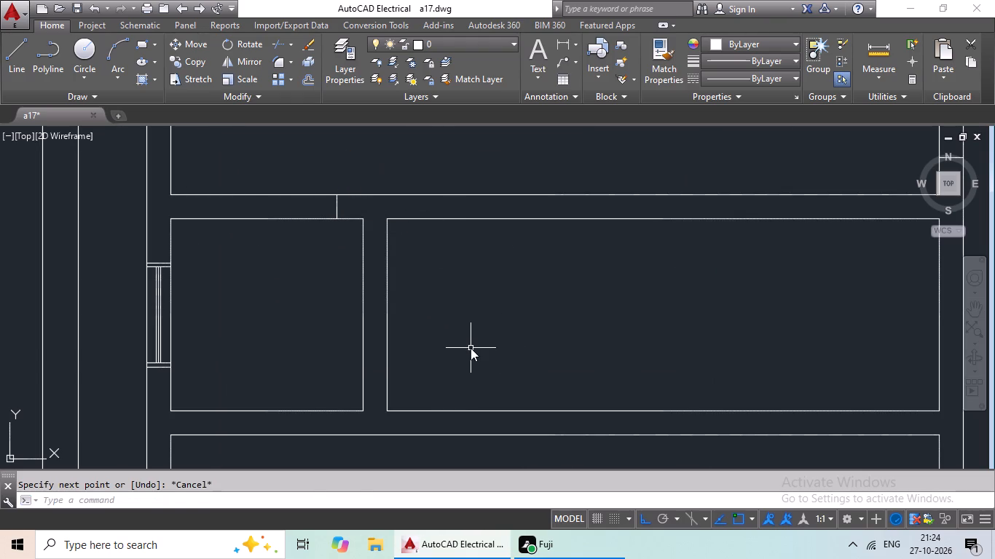
key(Return)
text(23)
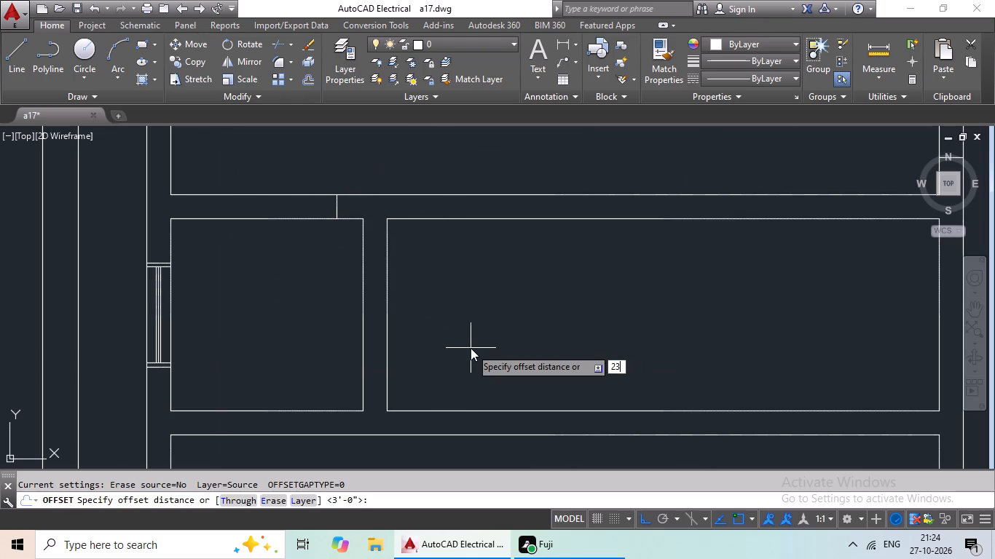
key(BackSpace)
key(apostrophe)
key(Return)
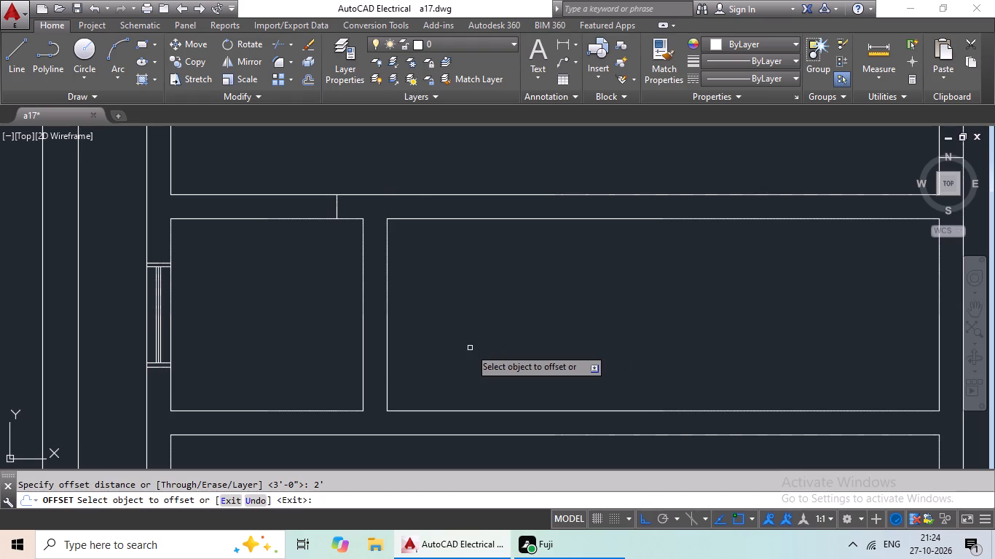
click(338, 207)
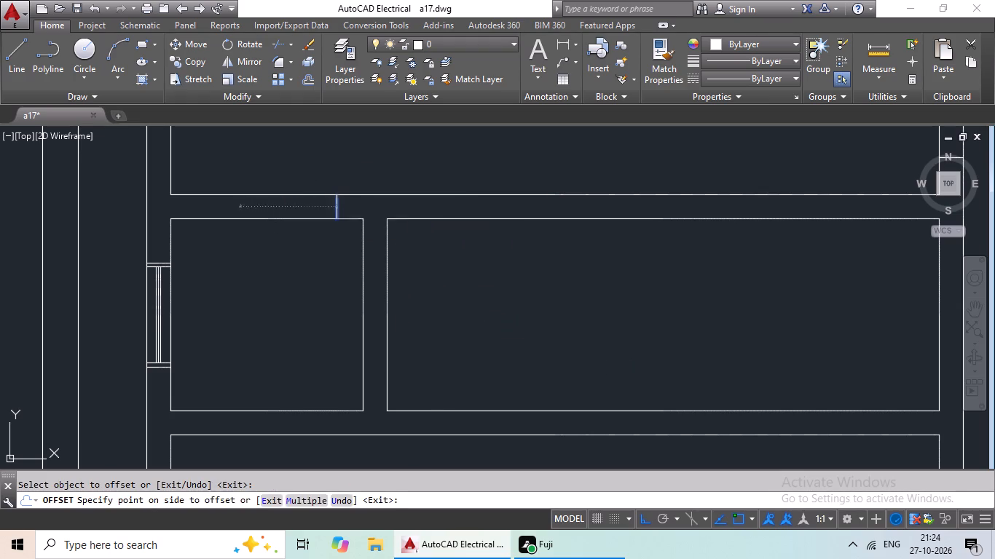
click(275, 207)
Draw a short line across the wall between the wide middle room and the bottom-left room, near its right corner.
click(26, 60)
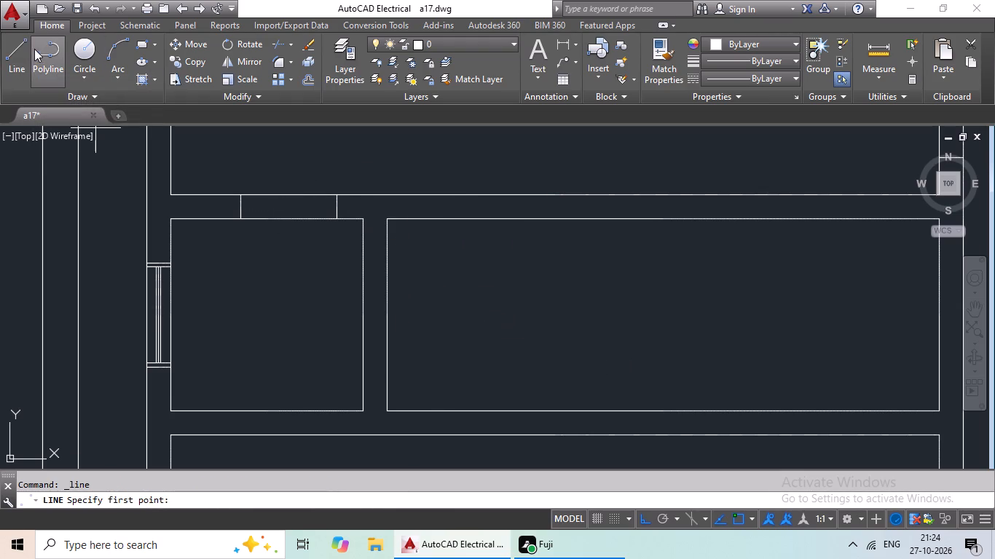
scroll(390, 304, down, 2)
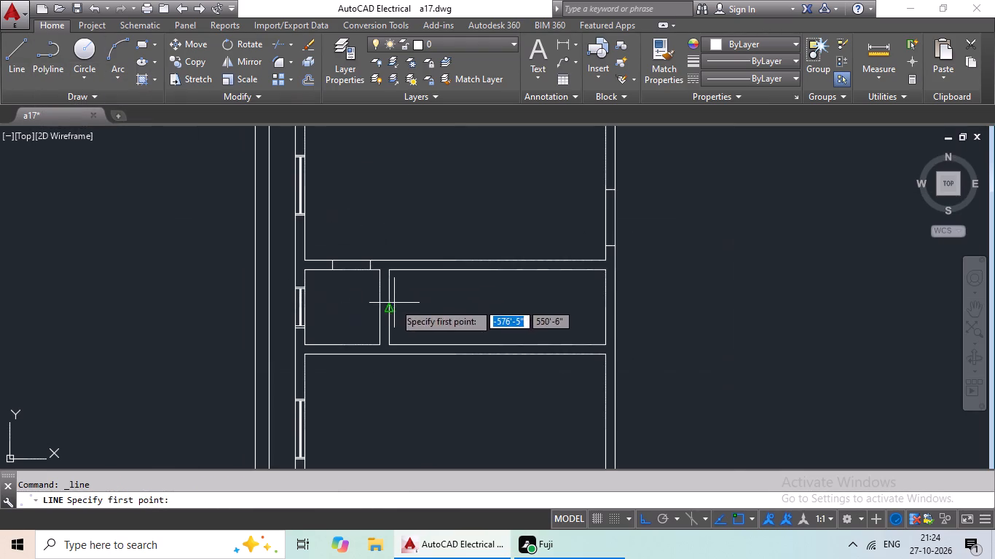
middle_drag(499, 313, 302, 272)
scroll(388, 320, up, 3)
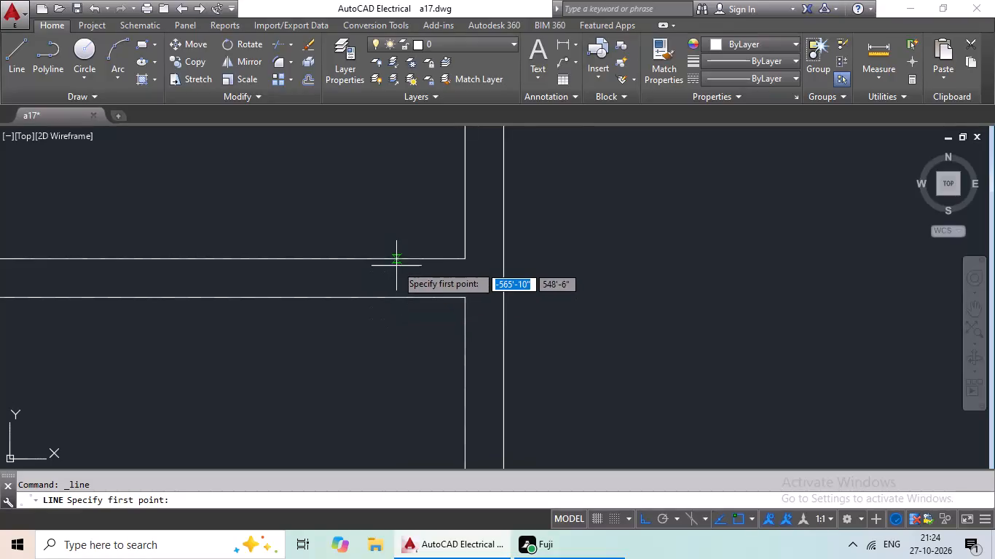
click(396, 260)
click(393, 296)
key(Escape)
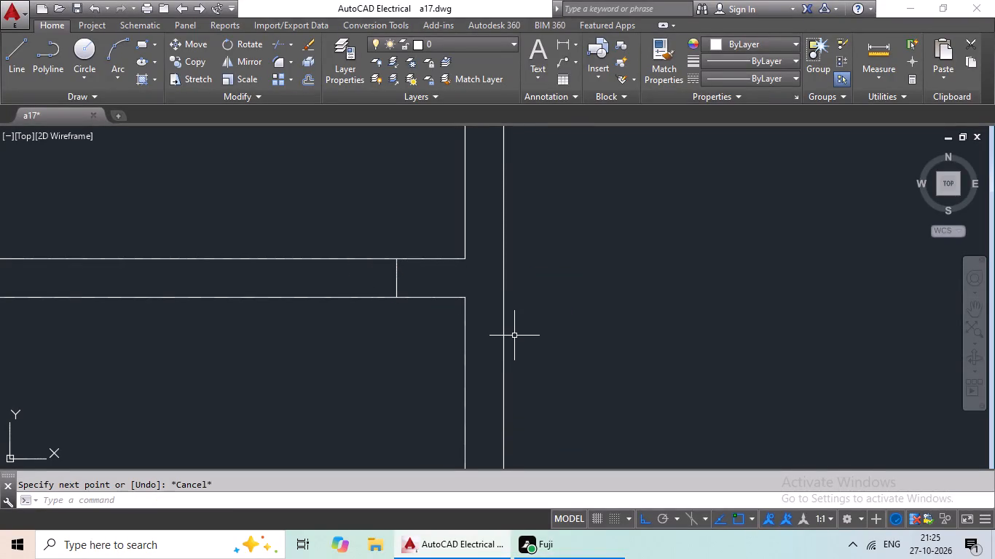
Offset the new line across the wide middle room's bottom wall 2' to the left.
key(o)
key(Return)
text(2')
key(Return)
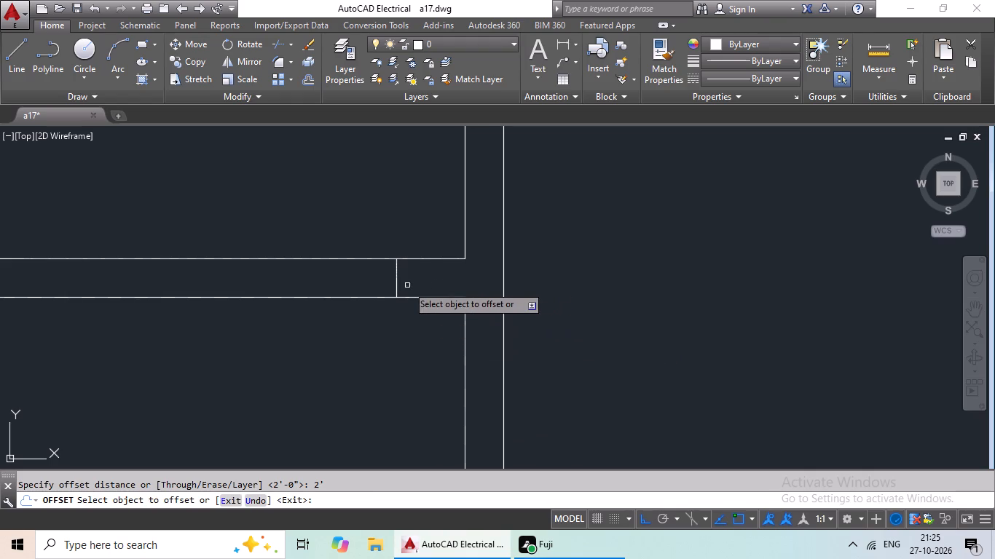
drag(396, 285, 385, 287)
click(312, 301)
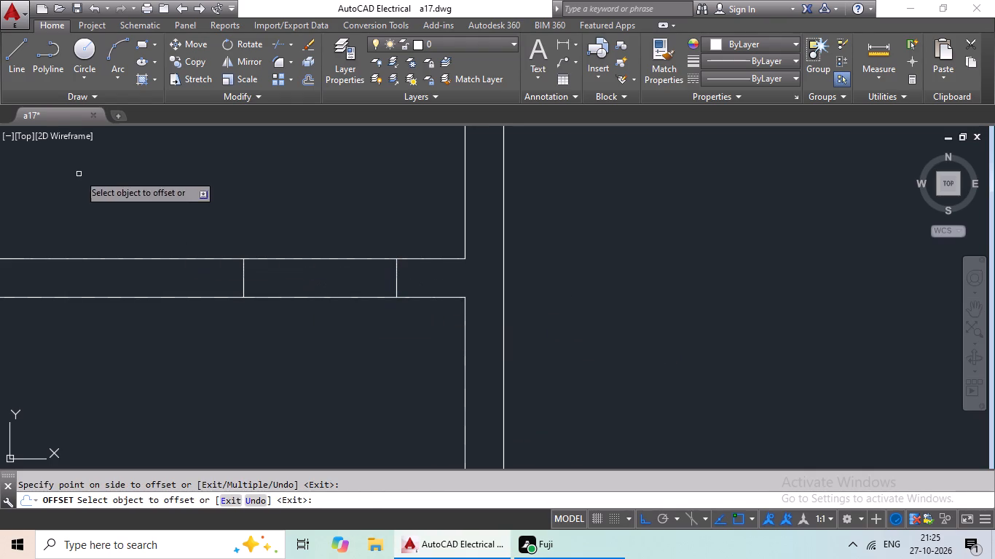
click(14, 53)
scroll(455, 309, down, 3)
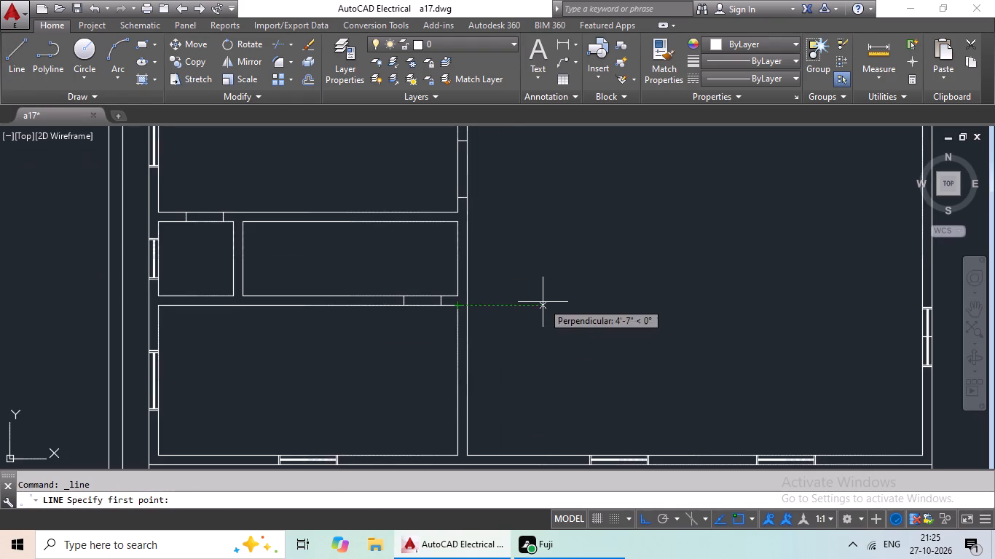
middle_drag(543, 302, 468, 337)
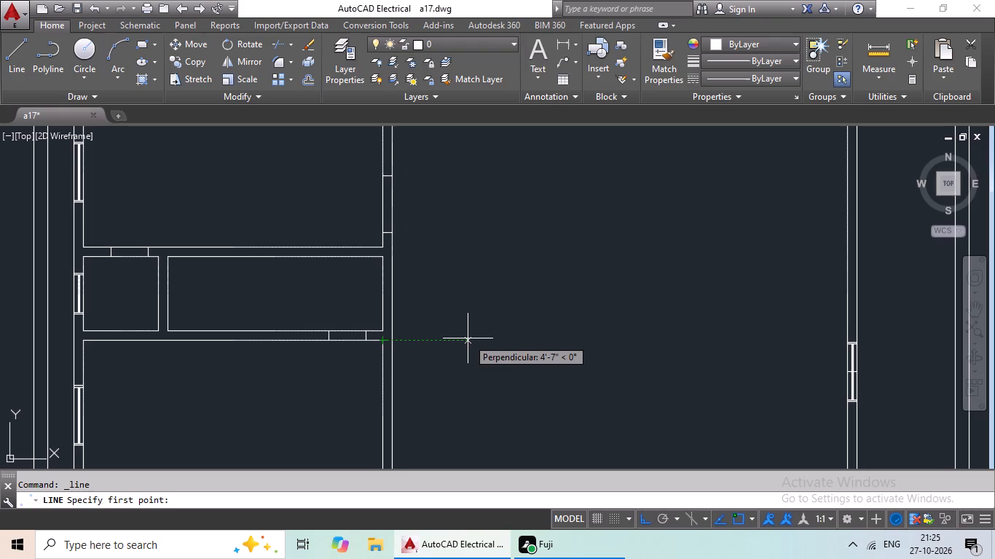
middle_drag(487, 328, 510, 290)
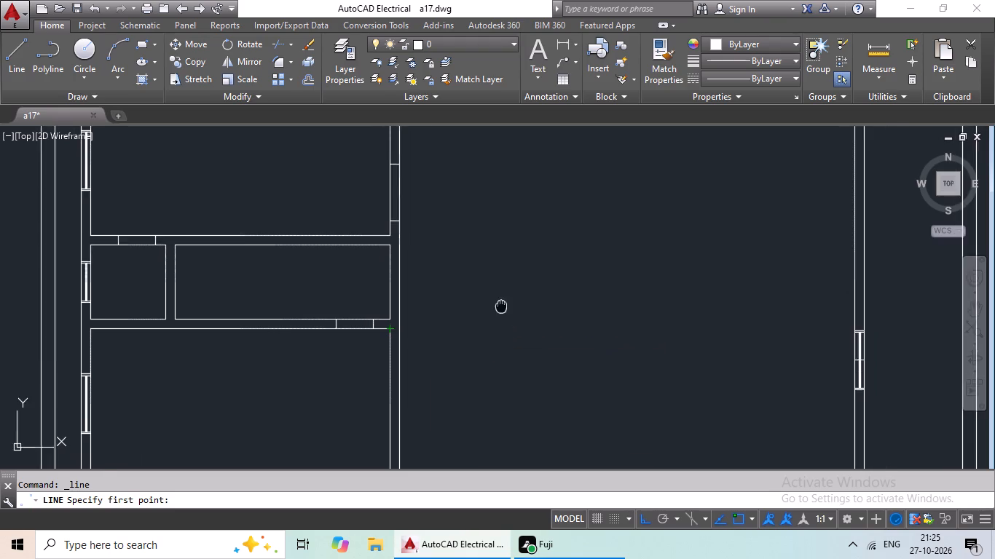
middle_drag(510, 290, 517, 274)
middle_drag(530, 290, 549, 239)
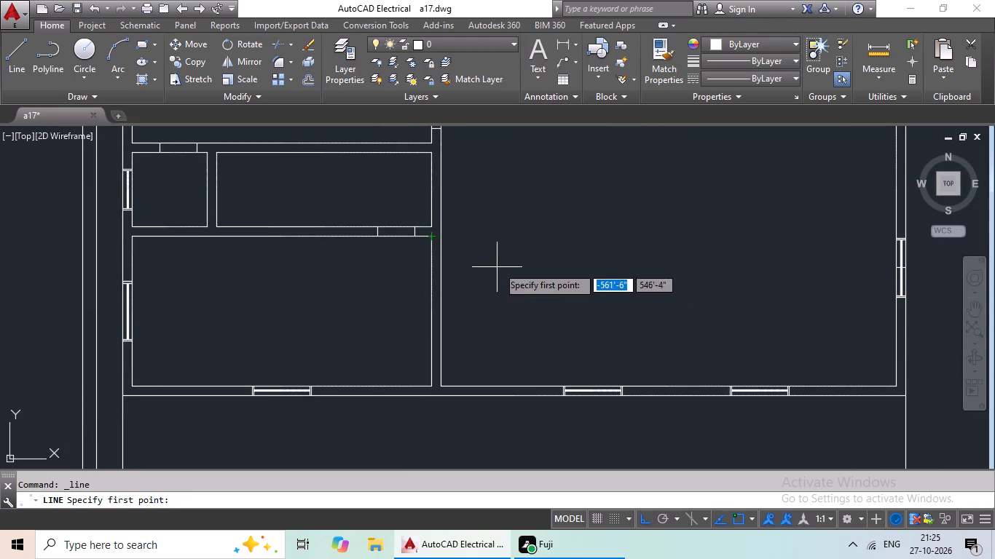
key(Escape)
Extend the bottom-left room's top wall line rightward to the large hall's left wall line.
key(e)
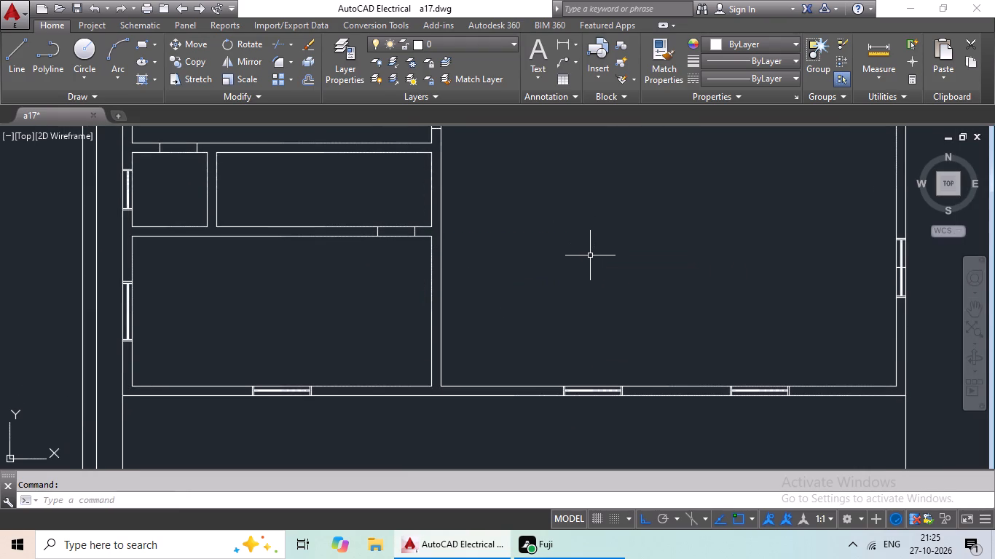
key(x)
key(space)
key(space)
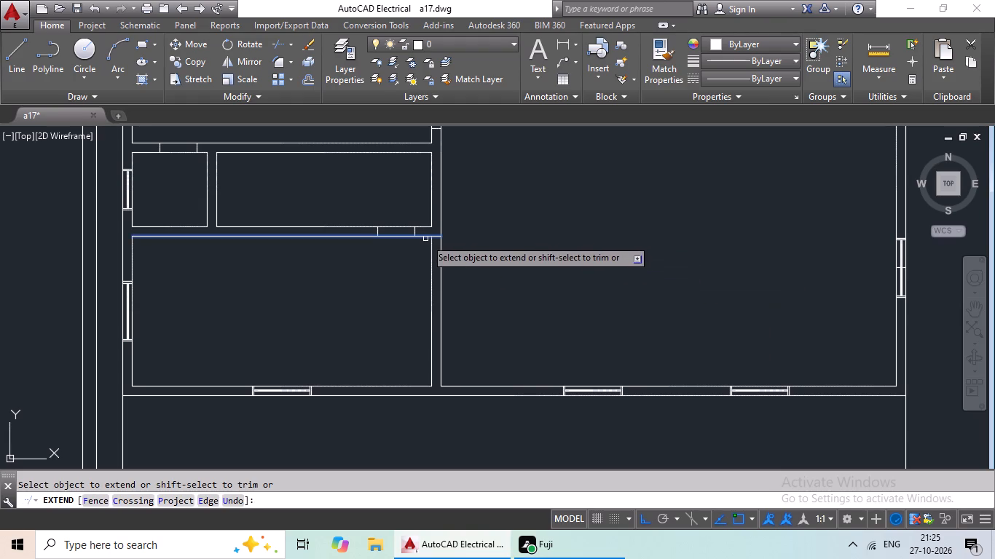
click(425, 239)
key(Escape)
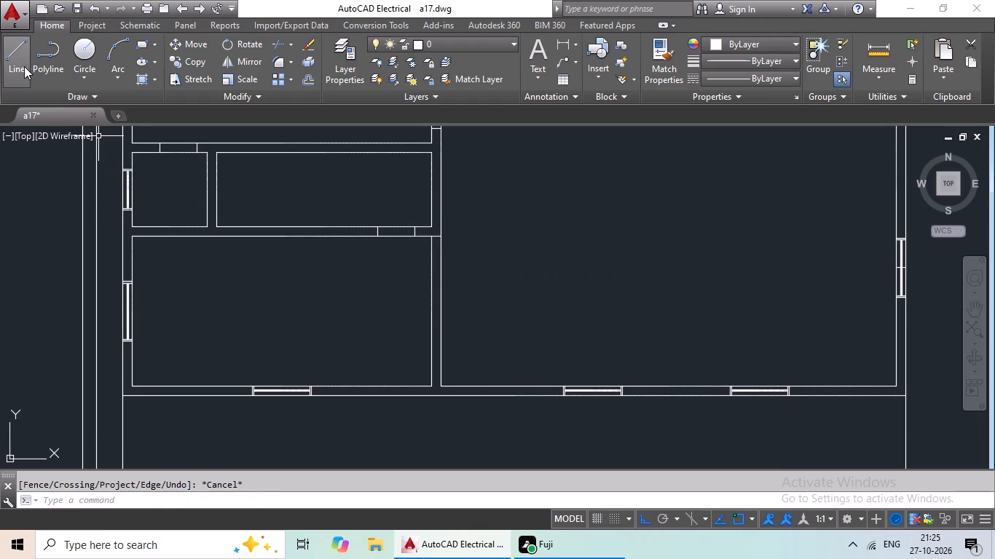
Draw a short line across the bottom-left room's right wall at the wall's midpoint.
click(24, 66)
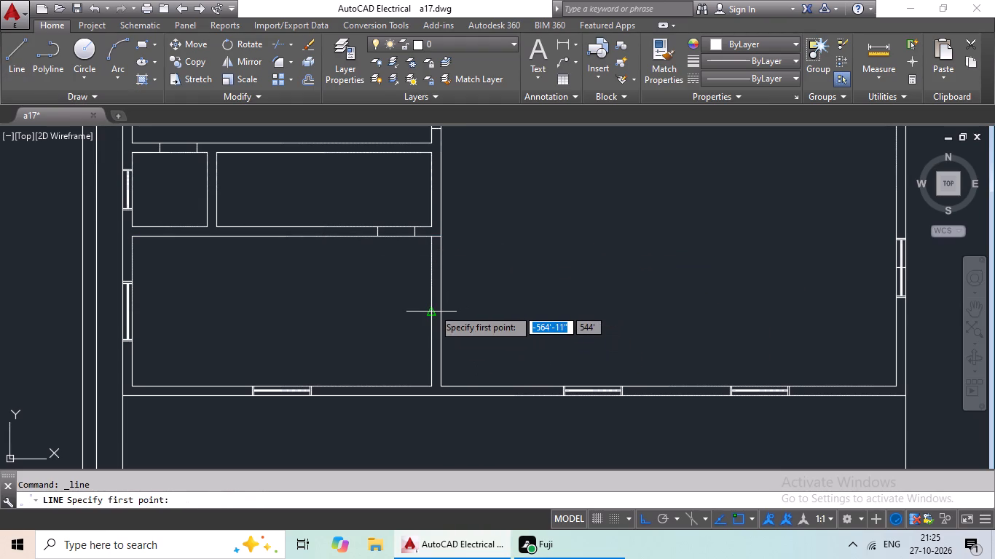
click(433, 308)
click(439, 309)
key(Escape)
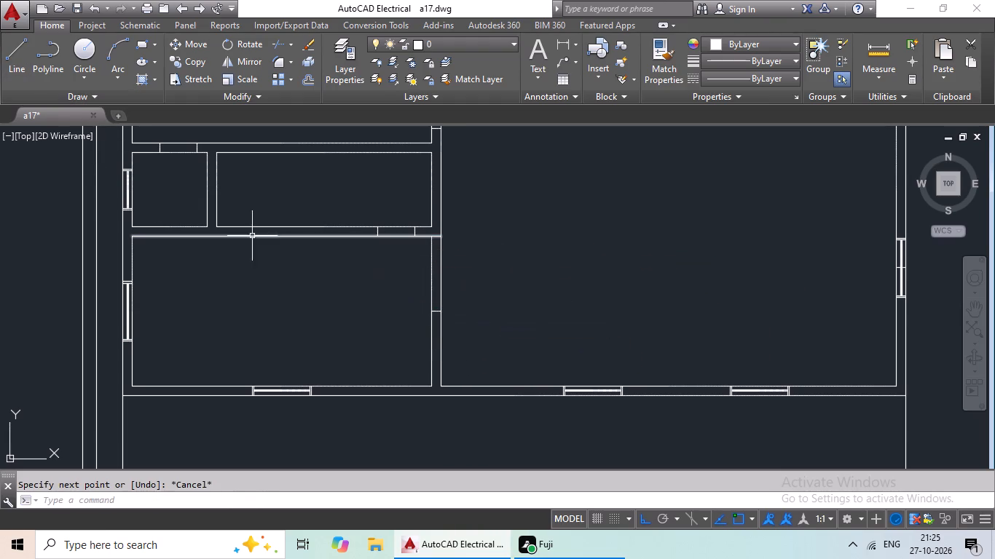
Draw a short line across the large hall's right exterior wall, above its window.
click(12, 60)
scroll(453, 279, down, 1)
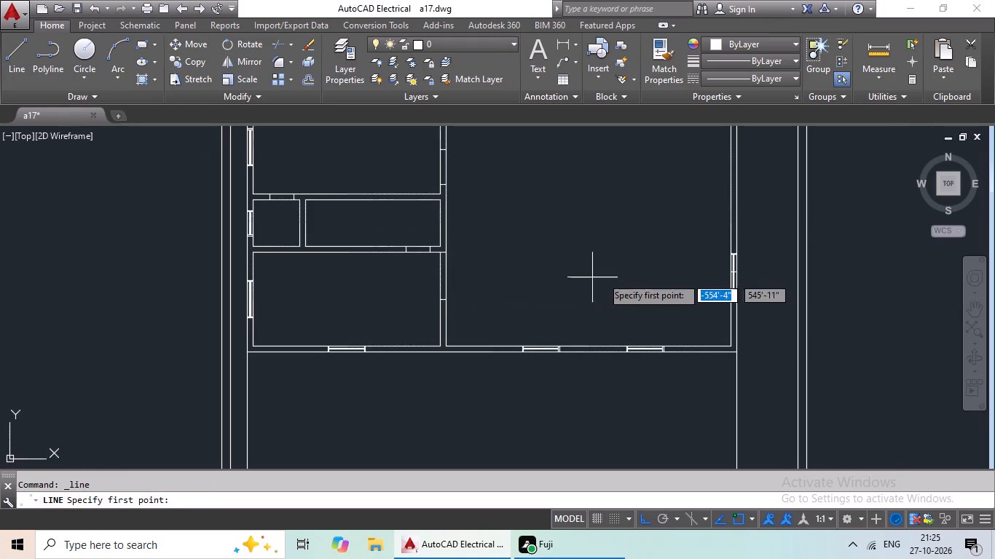
middle_drag(608, 274, 508, 326)
middle_drag(506, 329, 501, 338)
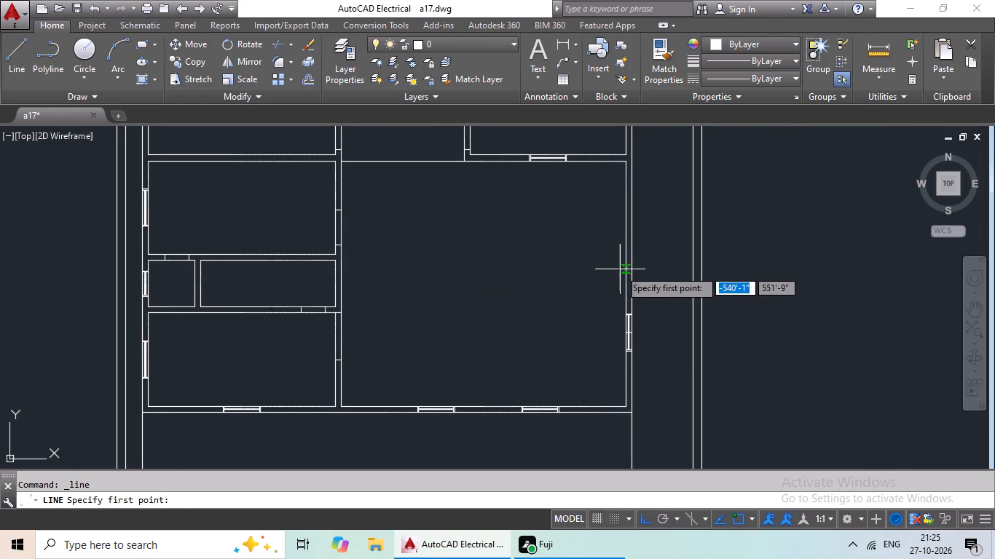
scroll(621, 268, up, 1)
middle_drag(623, 261, 592, 344)
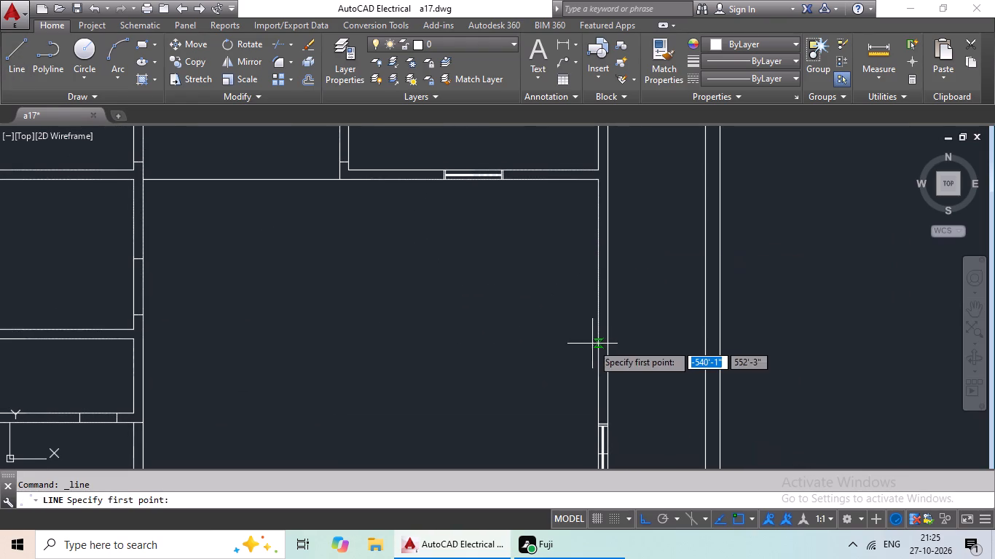
click(599, 332)
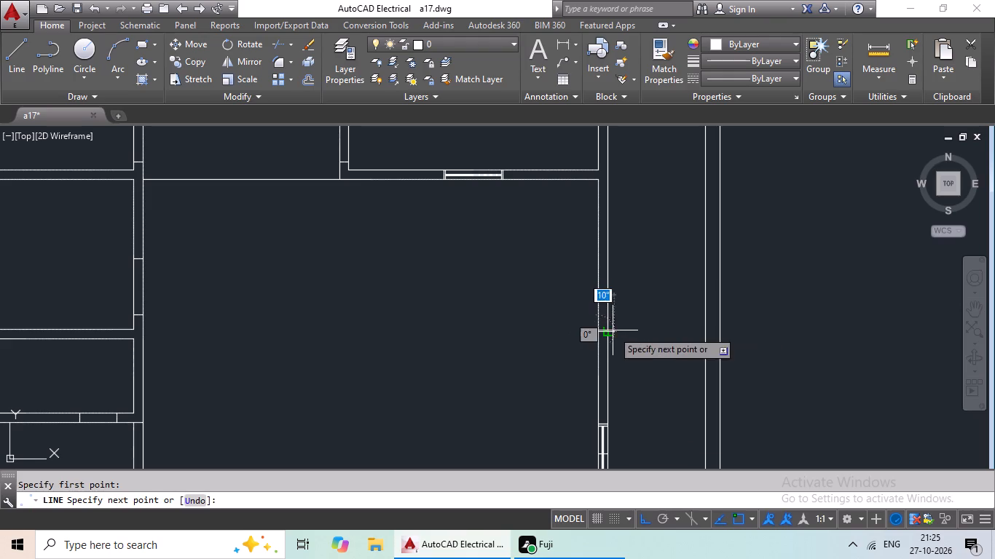
click(609, 330)
key(Escape)
Offset the new line across the hall's right exterior wall 2' upward and 2' downward.
key(o)
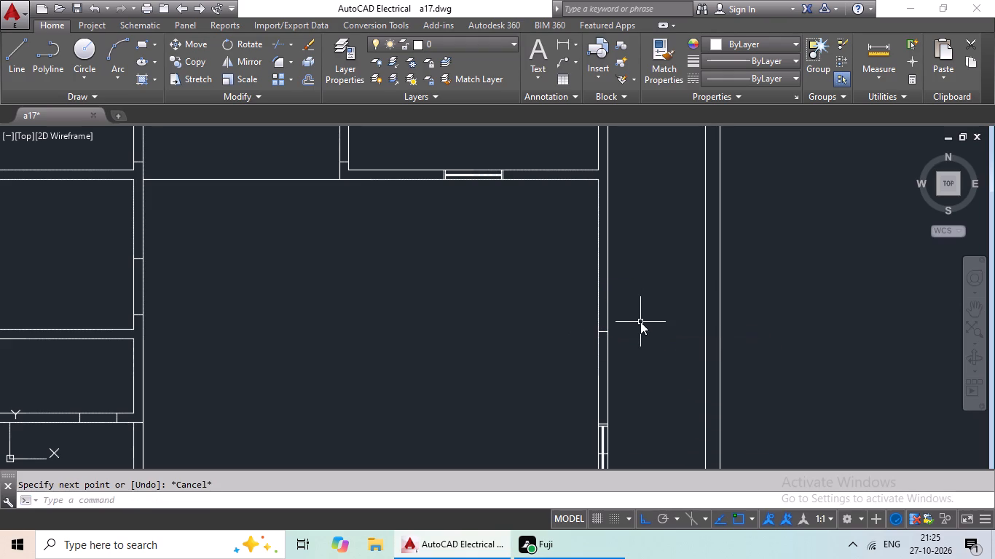
key(Return)
text(2')
key(Return)
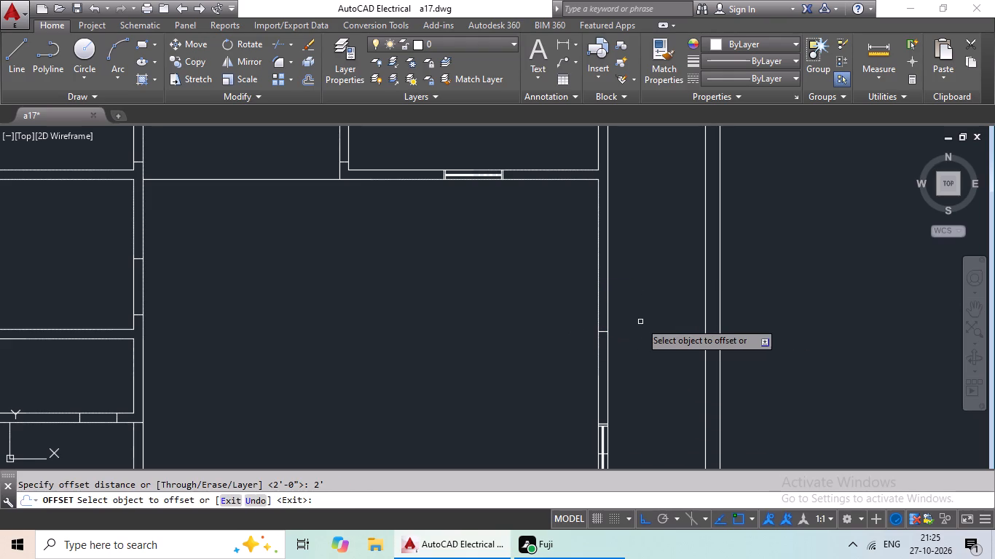
click(605, 331)
click(602, 314)
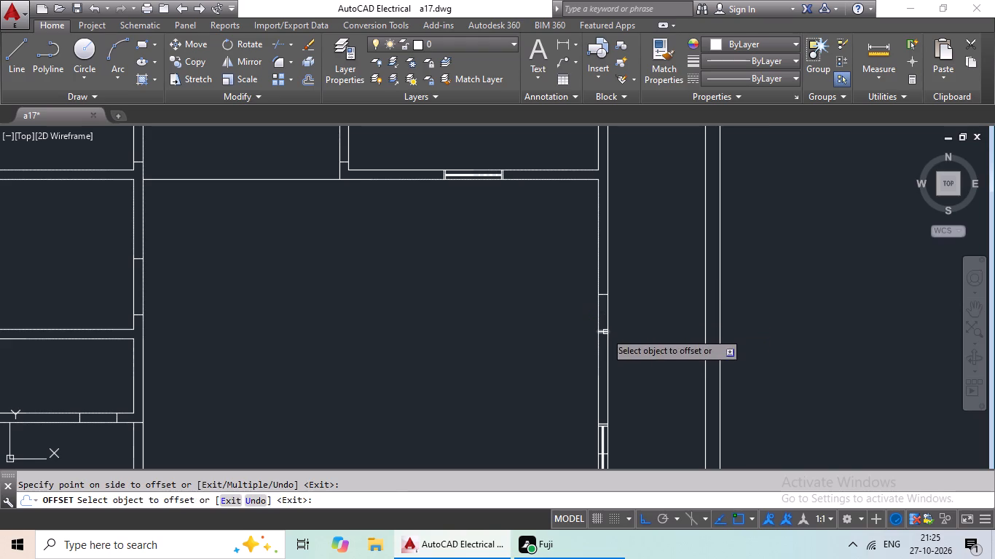
click(605, 332)
click(605, 361)
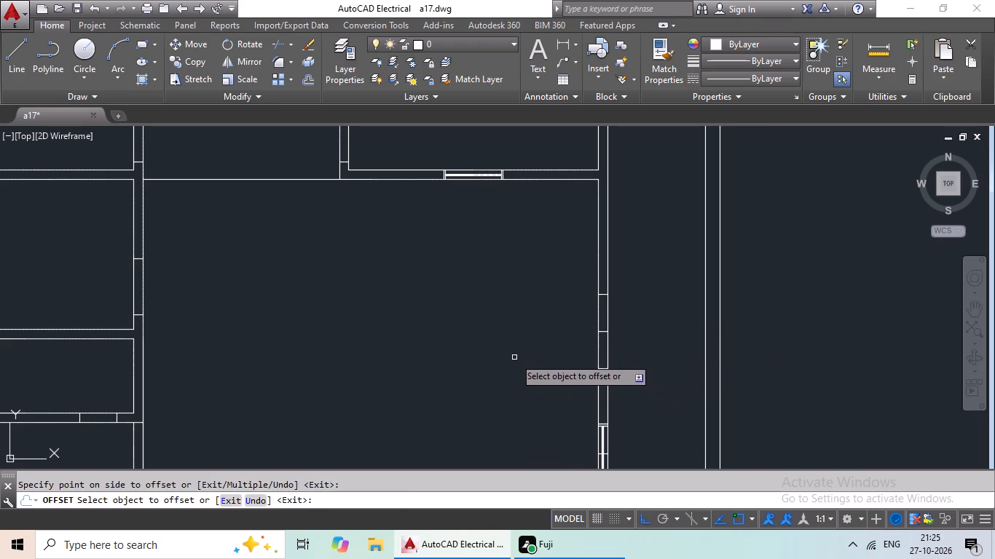
key(Escape)
Trim the hall's right exterior wall lines between the two offset edge lines to open the doorway.
scroll(524, 356, down, 2)
middle_drag(524, 354, 502, 358)
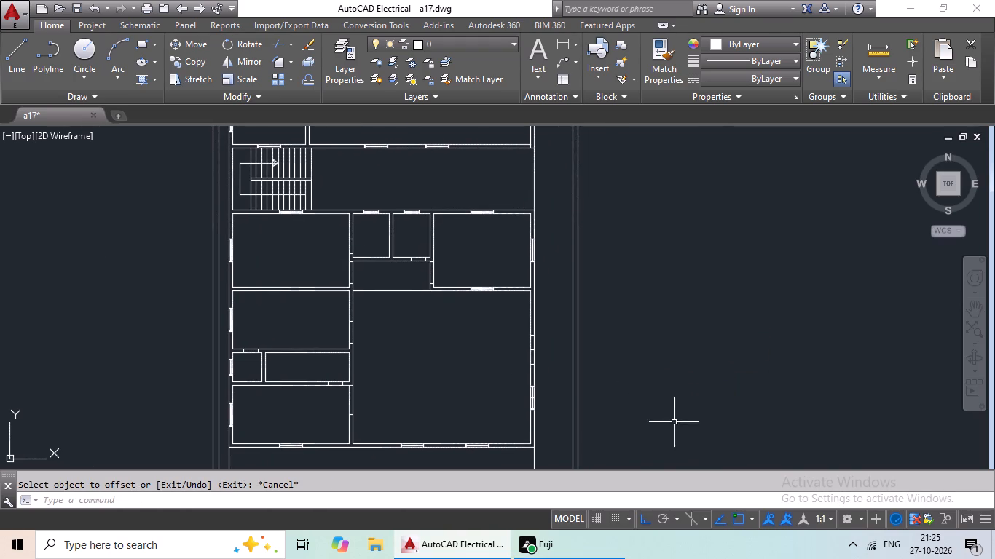
middle_drag(484, 344, 526, 170)
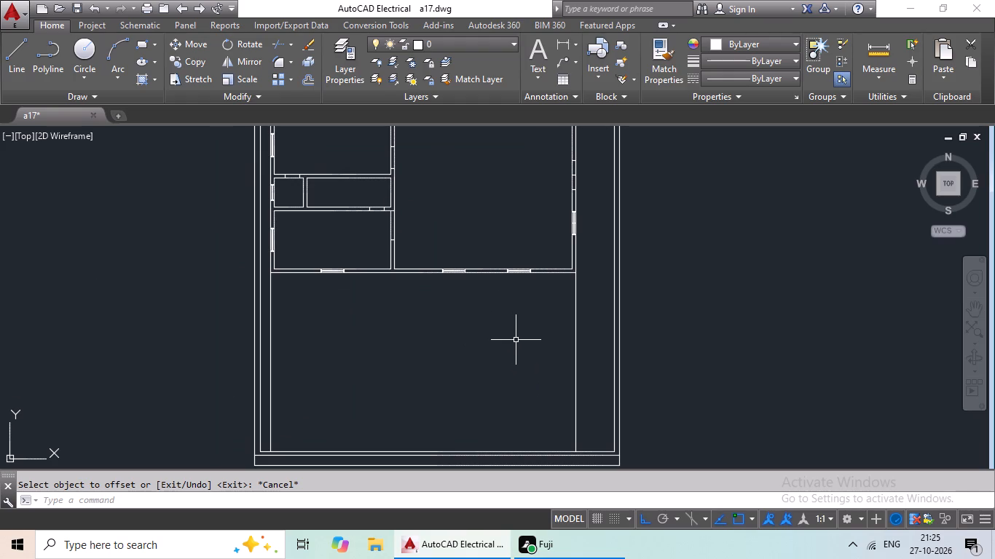
middle_drag(515, 346, 461, 432)
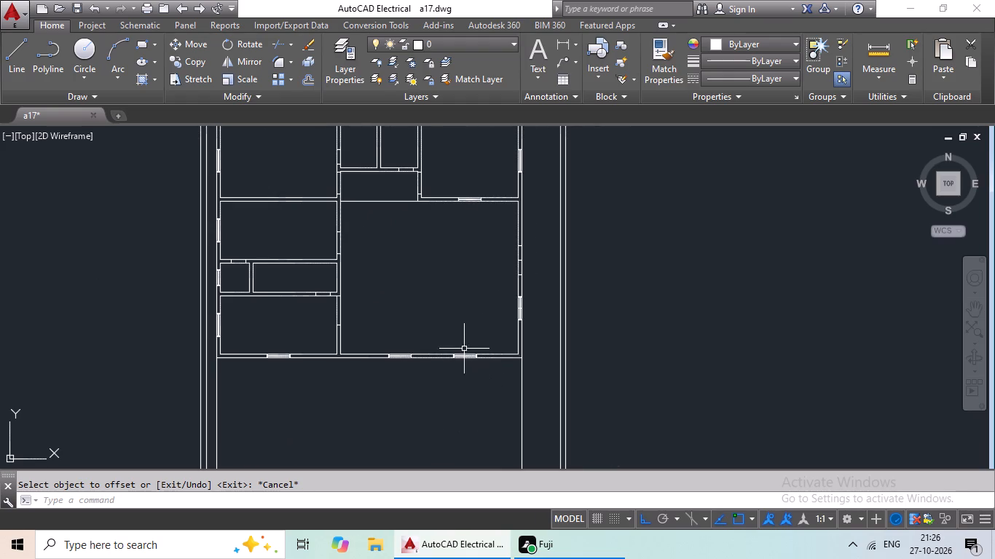
middle_drag(470, 312, 465, 414)
key(Escape)
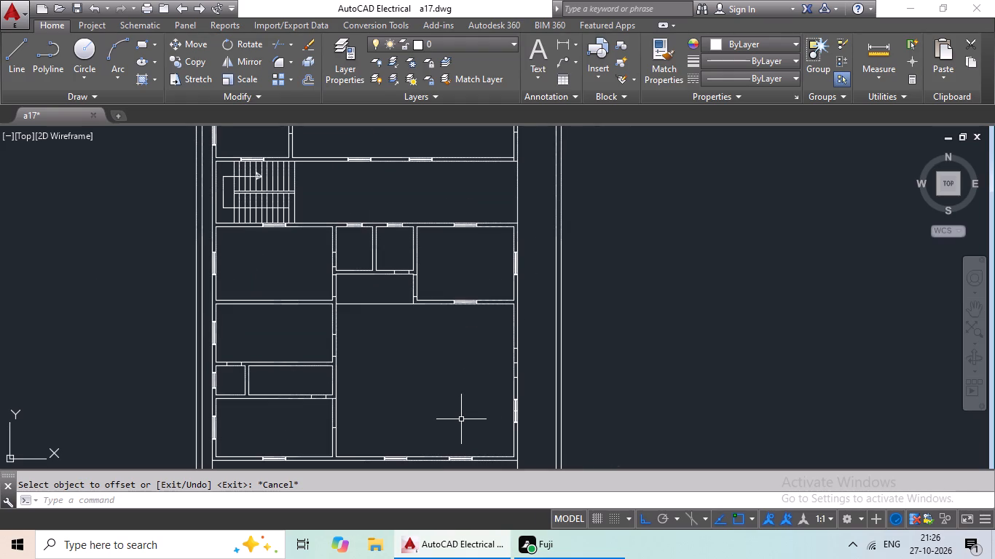
text(tr)
key(space)
key(space)
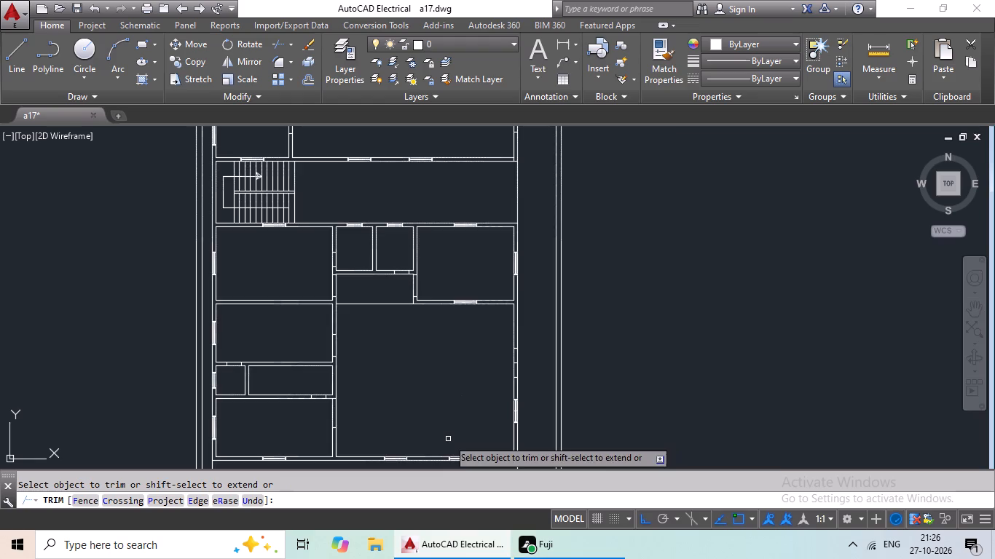
middle_drag(450, 437, 484, 357)
scroll(555, 298, up, 3)
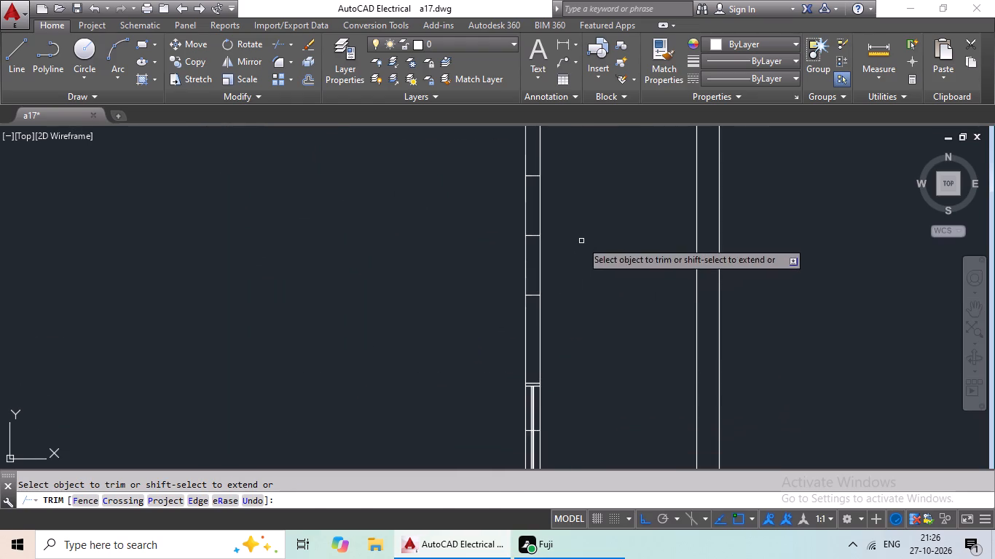
drag(581, 241, 479, 284)
click(479, 284)
drag(560, 185, 497, 209)
click(497, 210)
Trim the bottom-left room's right wall lines between the extended top wall line and the midpoint edge line.
scroll(499, 211, down, 2)
middle_drag(422, 242, 601, 268)
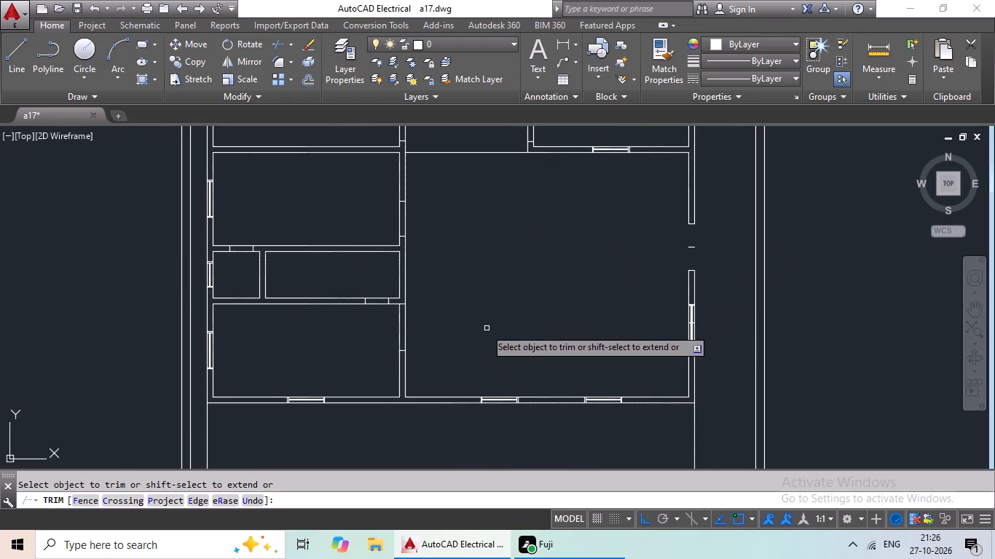
scroll(408, 327, up, 2)
drag(489, 314, 321, 351)
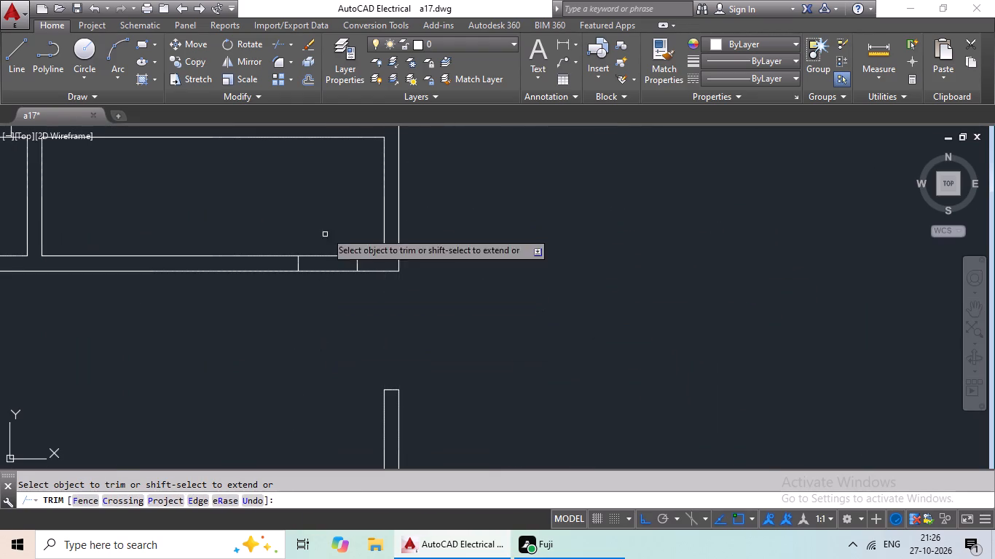
Trim open the doorways in the lower left block's two small rooms: the right room's bottom wall and the left room's top wall.
drag(335, 214, 312, 299)
click(312, 299)
scroll(322, 303, down, 1)
middle_drag(323, 303, 461, 338)
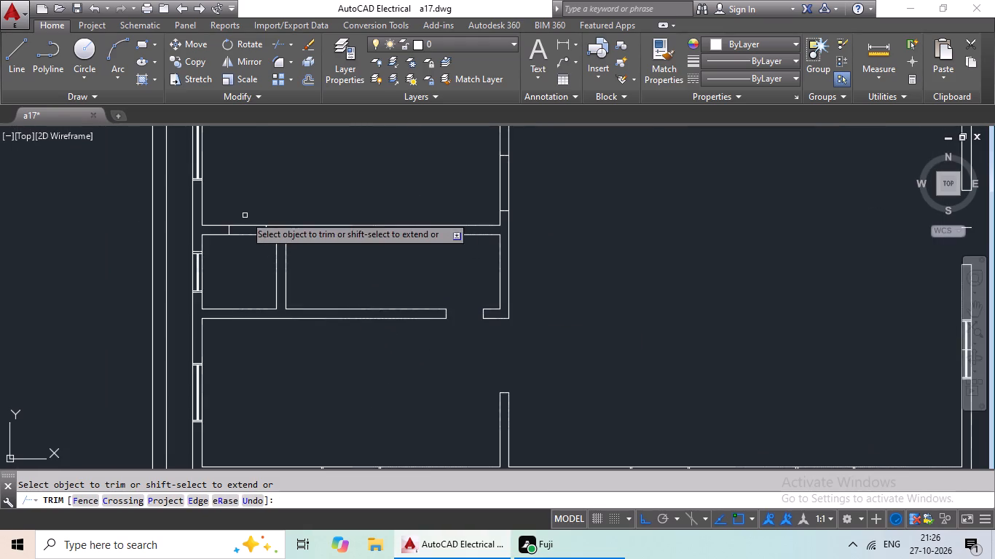
scroll(245, 215, up, 2)
drag(261, 195, 237, 297)
click(237, 297)
Trim the doorway openings in the right walls of the two left-side rooms above the small rooms.
scroll(529, 299, down, 2)
middle_drag(530, 298, 473, 391)
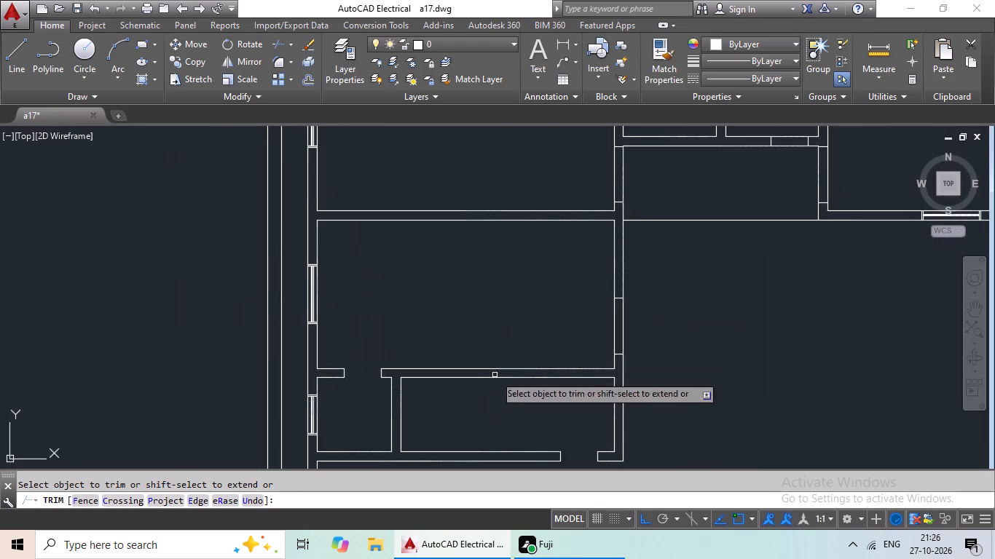
scroll(665, 338, up, 2)
drag(671, 306, 444, 343)
click(444, 343)
scroll(467, 333, down, 2)
middle_drag(428, 317, 429, 421)
drag(554, 255, 469, 282)
click(469, 282)
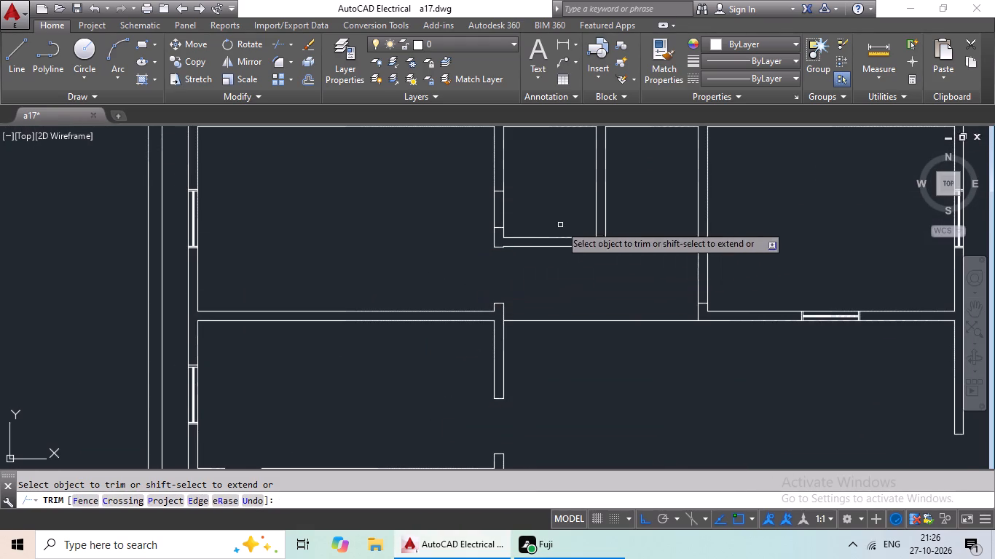
Trim the doorways in the right small room's bottom wall, the adjoining right room's left wall and the left small room's left wall.
drag(675, 213, 660, 264)
click(660, 264)
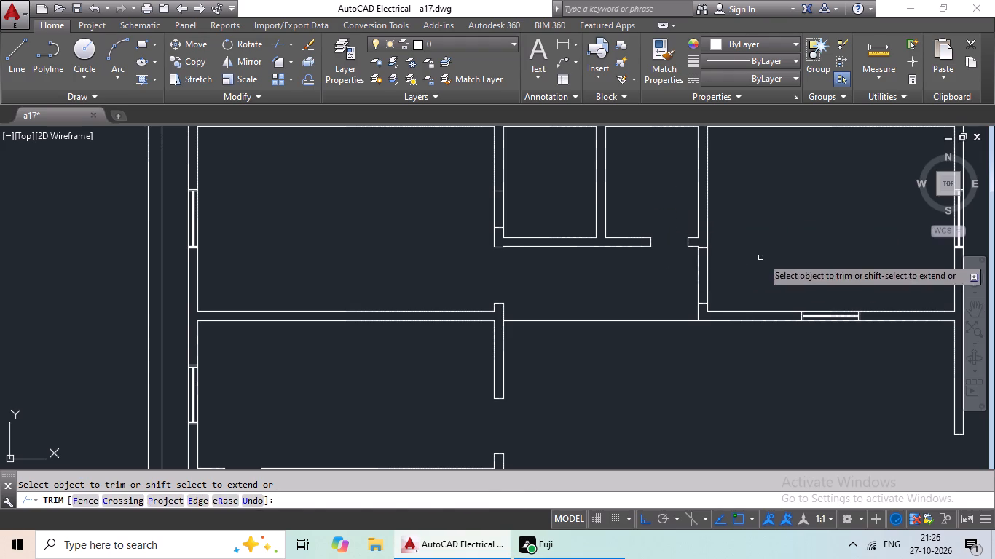
drag(758, 258, 656, 289)
click(656, 289)
drag(542, 210, 478, 221)
click(478, 221)
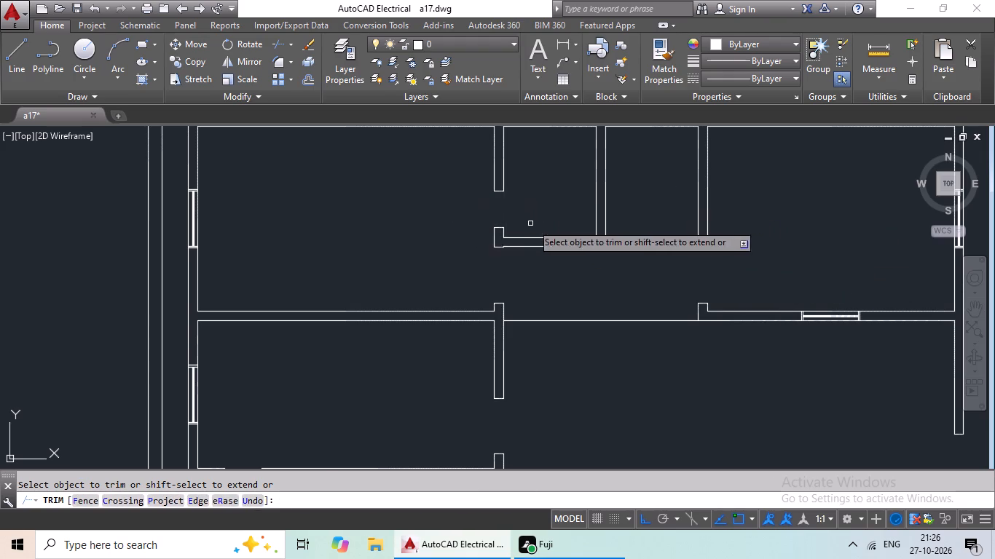
Trim the right wall lines of the left room above the staircase, between the upper wall line and the edge line.
scroll(540, 230, down, 1)
middle_drag(524, 304, 514, 325)
middle_drag(555, 302, 530, 352)
middle_drag(644, 282, 645, 337)
scroll(642, 329, down, 2)
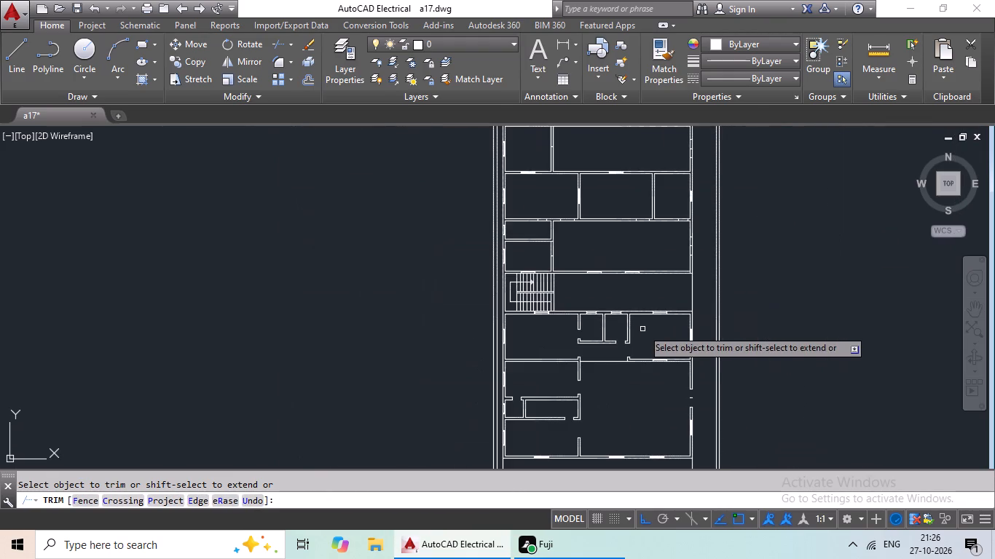
middle_drag(642, 329, 620, 360)
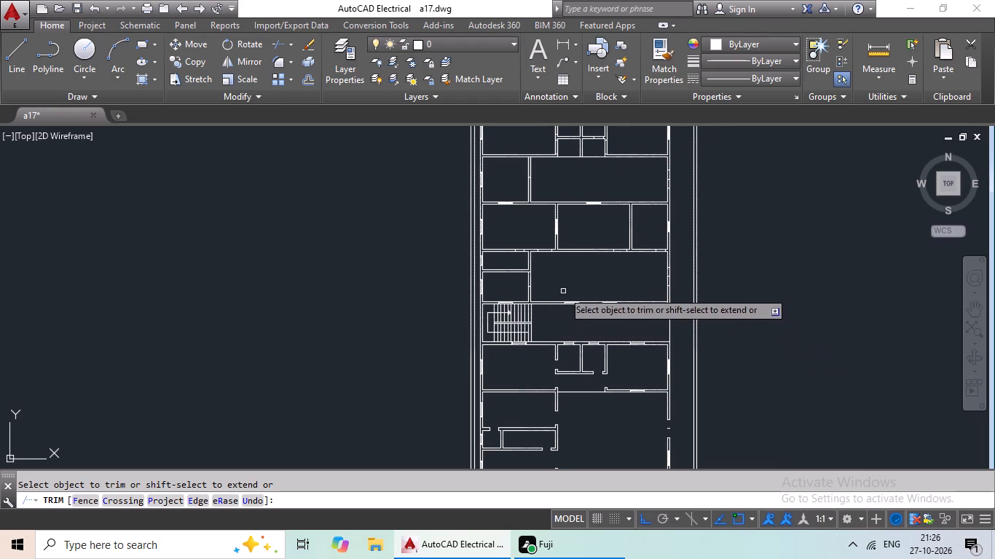
scroll(562, 283, up, 3)
drag(557, 258, 495, 258)
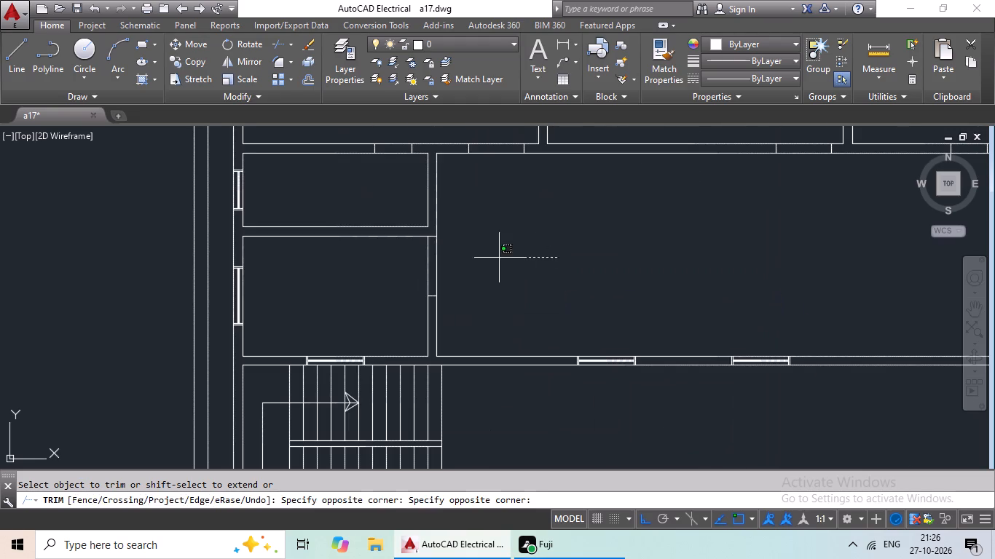
drag(495, 258, 404, 271)
Trim the right exterior wall lines of the hall above the staircase on both sides of the opening's centre line.
middle_drag(581, 258, 358, 301)
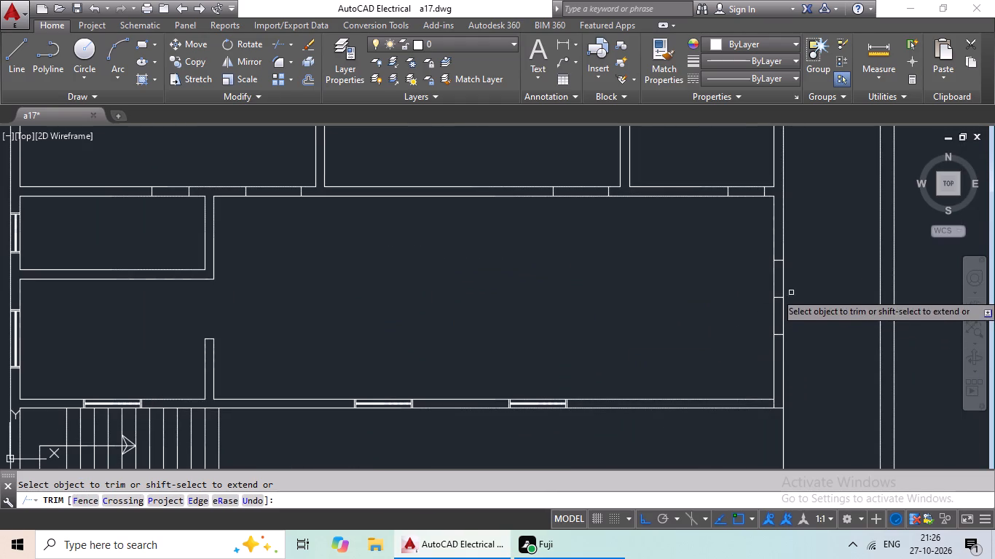
click(761, 267)
click(809, 279)
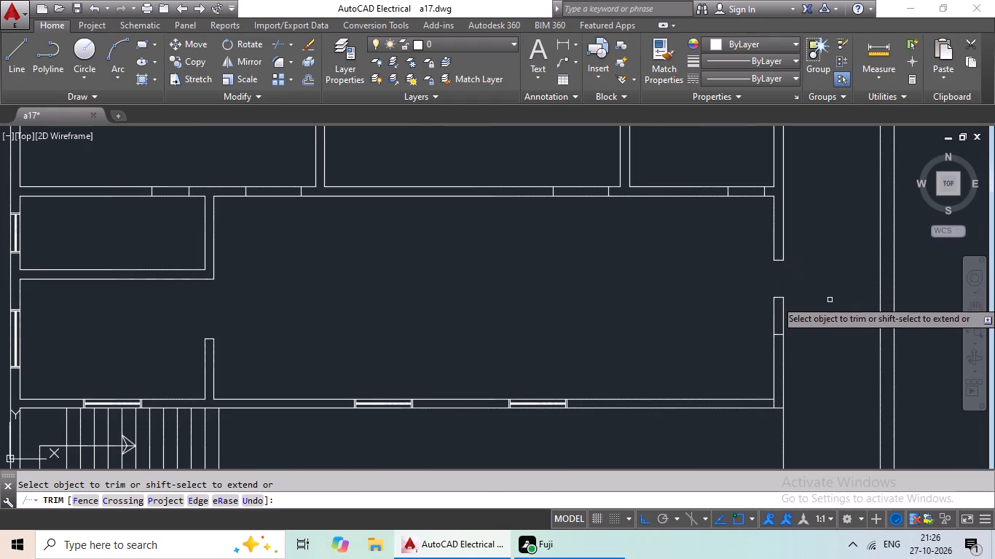
drag(827, 303, 746, 325)
Trim the four marked doorway openings in the long horizontal wall along the top of this hall.
drag(751, 173, 750, 175)
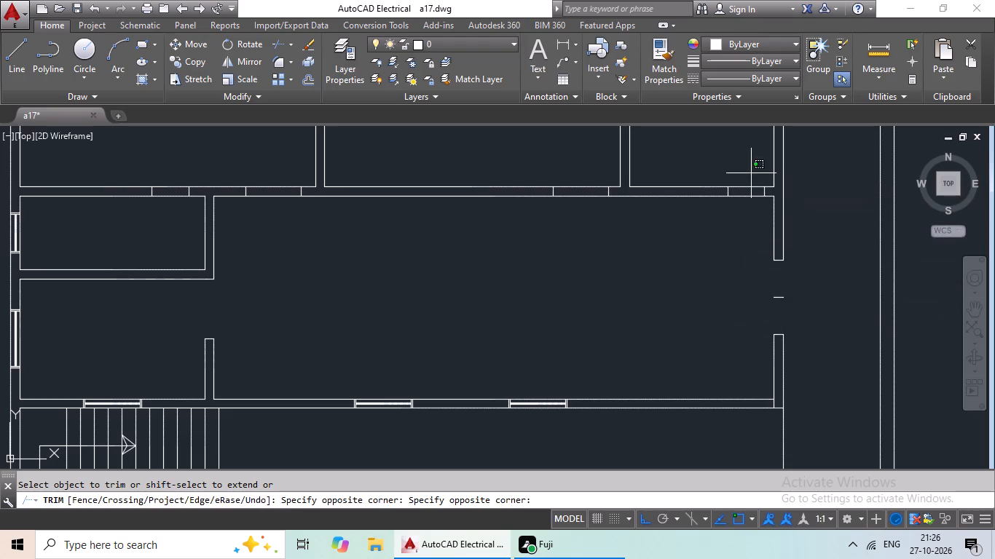
drag(750, 175, 735, 219)
click(735, 219)
drag(573, 153, 565, 234)
click(565, 234)
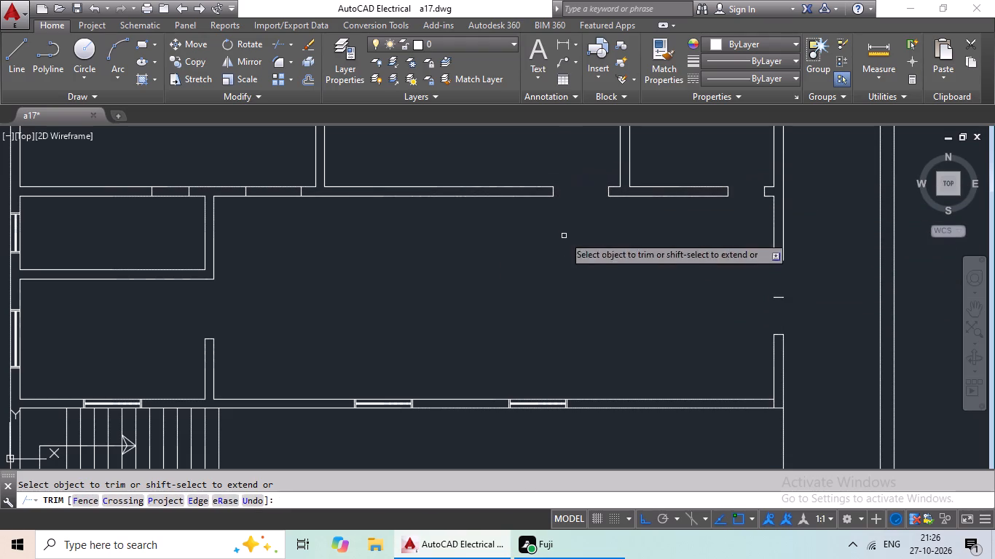
middle_drag(316, 269, 616, 321)
drag(587, 214, 570, 304)
click(570, 304)
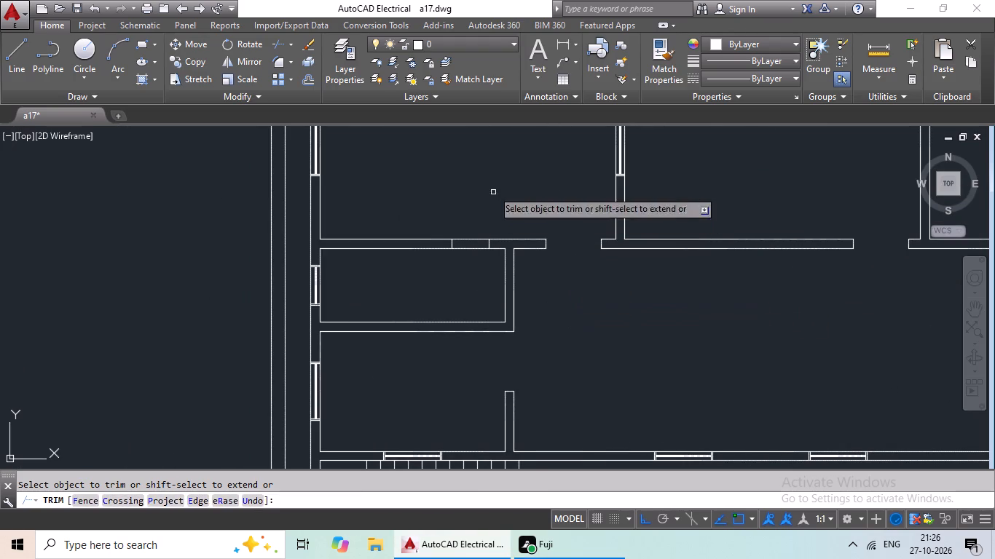
drag(483, 199, 463, 276)
Trim the upper hall's left partition lines between the top wall and the midpoint edge line.
scroll(597, 261, down, 3)
middle_drag(604, 265, 595, 284)
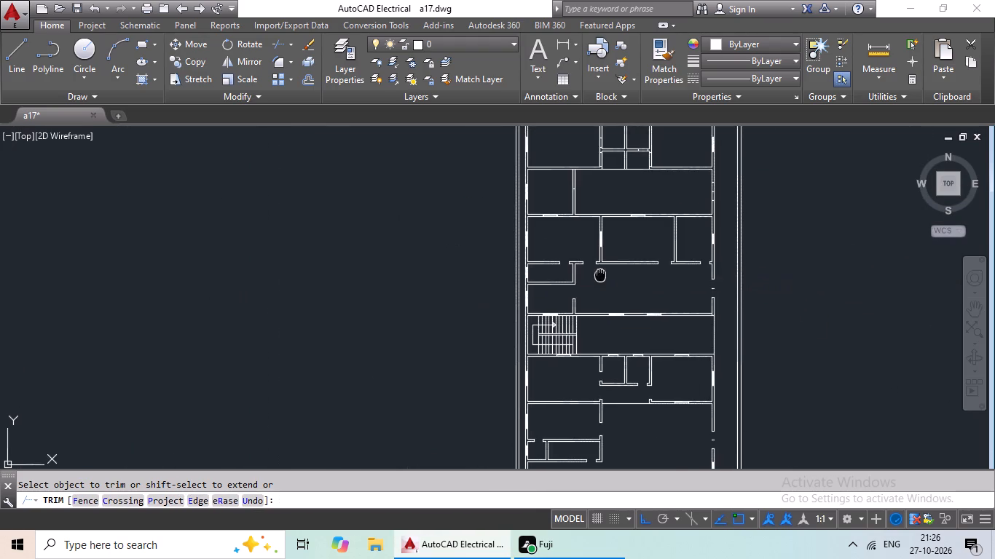
middle_drag(595, 284, 575, 319)
scroll(601, 279, up, 2)
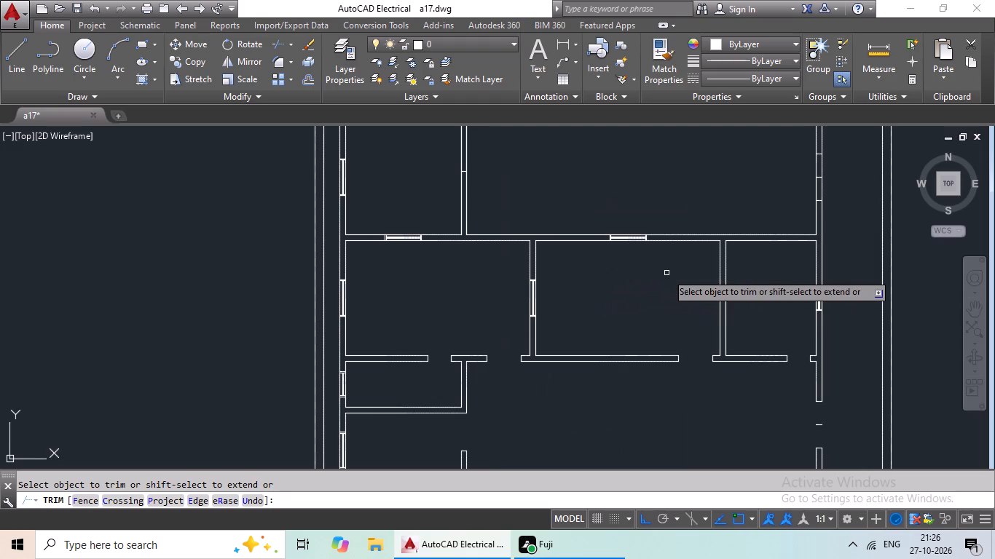
middle_drag(666, 273, 656, 297)
middle_drag(597, 344, 630, 242)
scroll(625, 299, down, 1)
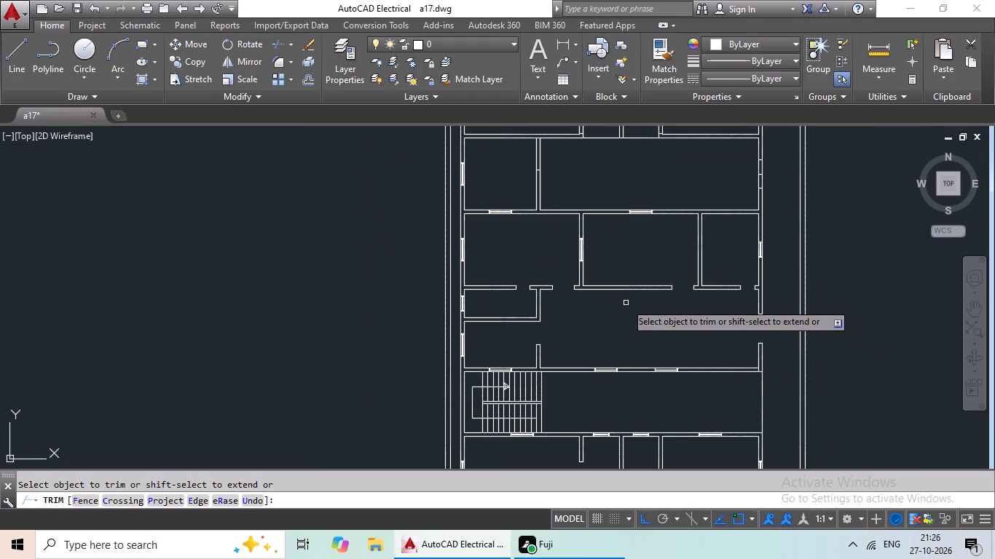
middle_drag(626, 303, 554, 398)
middle_drag(536, 277, 534, 325)
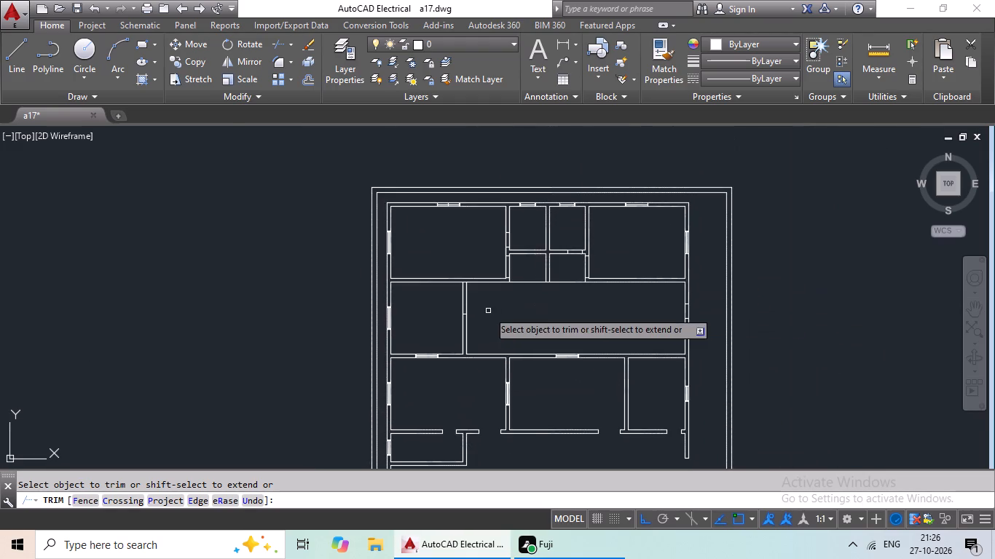
scroll(488, 311, up, 2)
drag(505, 270, 384, 293)
click(384, 293)
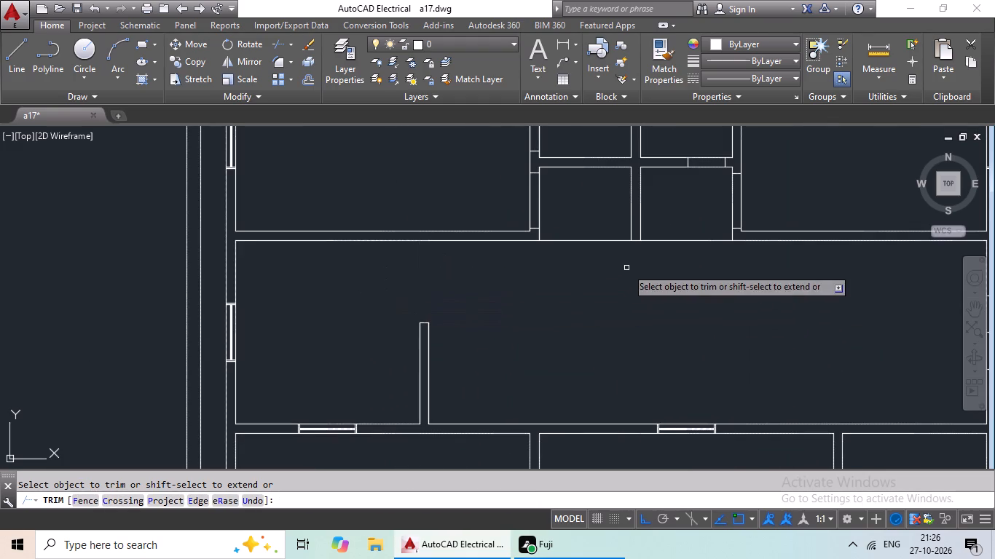
Trim the two marked openings in the right wall of the top-left room.
middle_drag(626, 268, 611, 352)
scroll(531, 286, up, 1)
drag(566, 276, 448, 292)
click(448, 292)
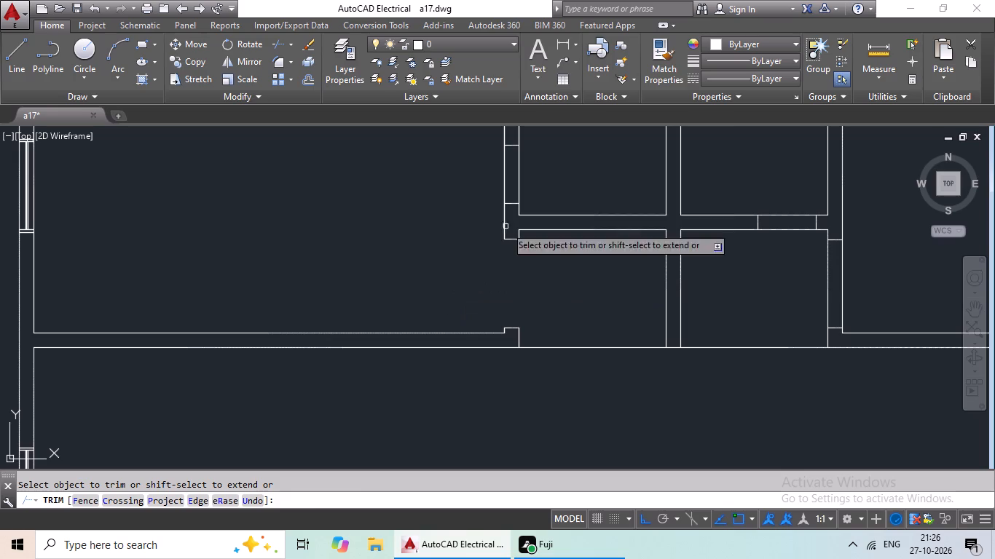
drag(543, 168, 475, 187)
click(475, 187)
Trim the doorways in the top right small room's bottom wall and the top-right room's left wall.
middle_drag(565, 159, 541, 282)
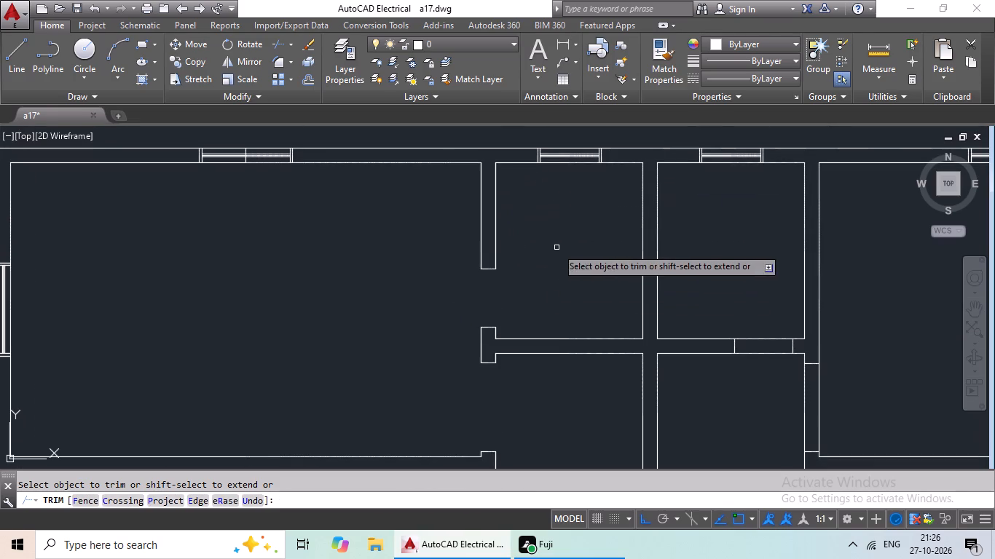
middle_drag(564, 223, 439, 221)
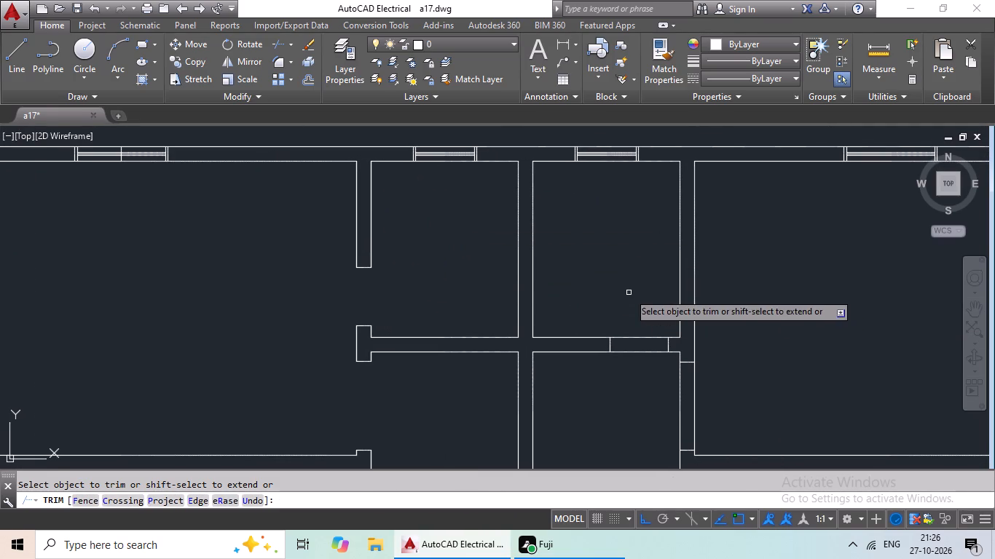
drag(629, 295, 645, 394)
click(645, 394)
scroll(692, 322, down, 3)
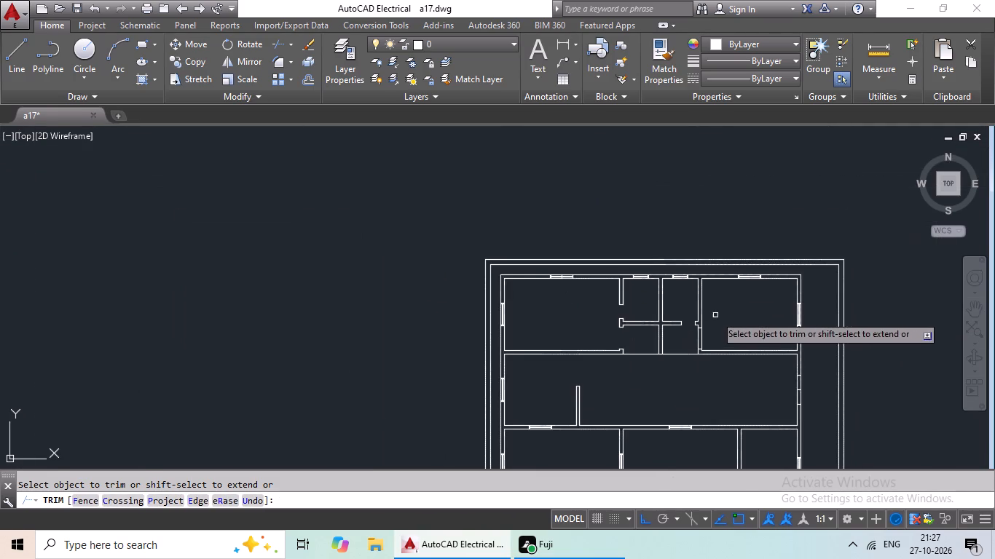
middle_drag(716, 314, 643, 306)
middle_drag(680, 374, 682, 328)
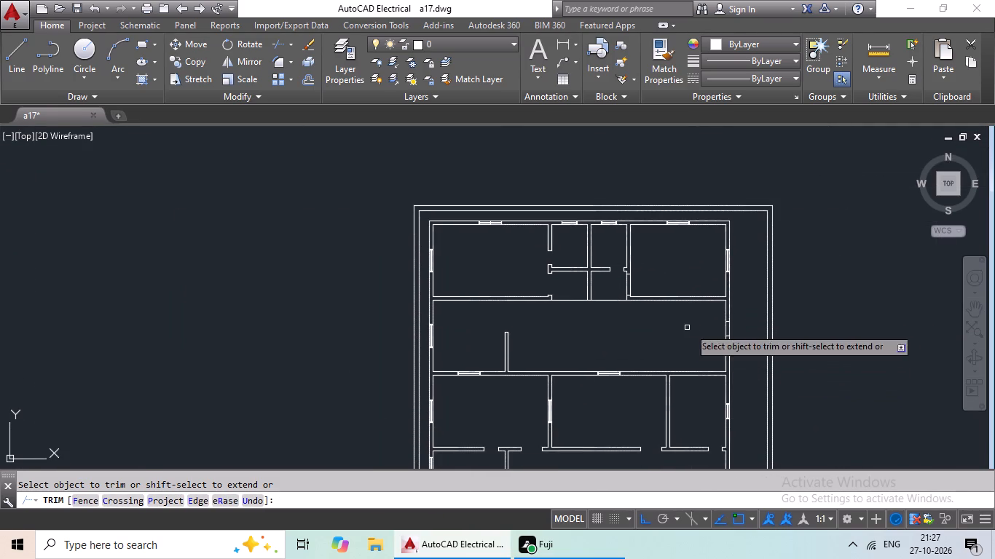
scroll(615, 279, up, 3)
drag(769, 290, 649, 309)
click(649, 309)
Trim the upper hall's right exterior wall lines on both sides of the opening's centre line and end the Trim command.
scroll(717, 345, down, 1)
middle_drag(717, 413, 395, 290)
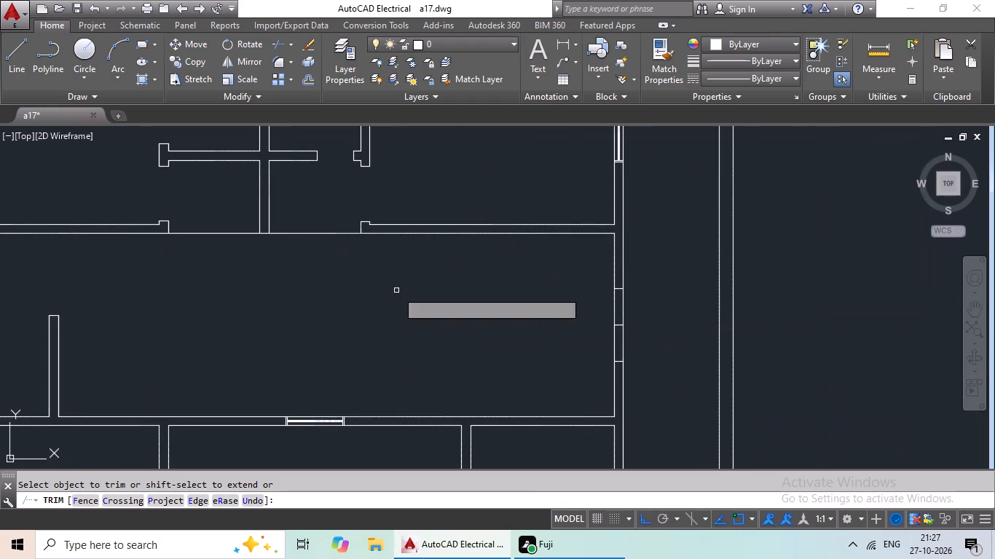
middle_drag(543, 314, 478, 302)
scroll(535, 299, up, 1)
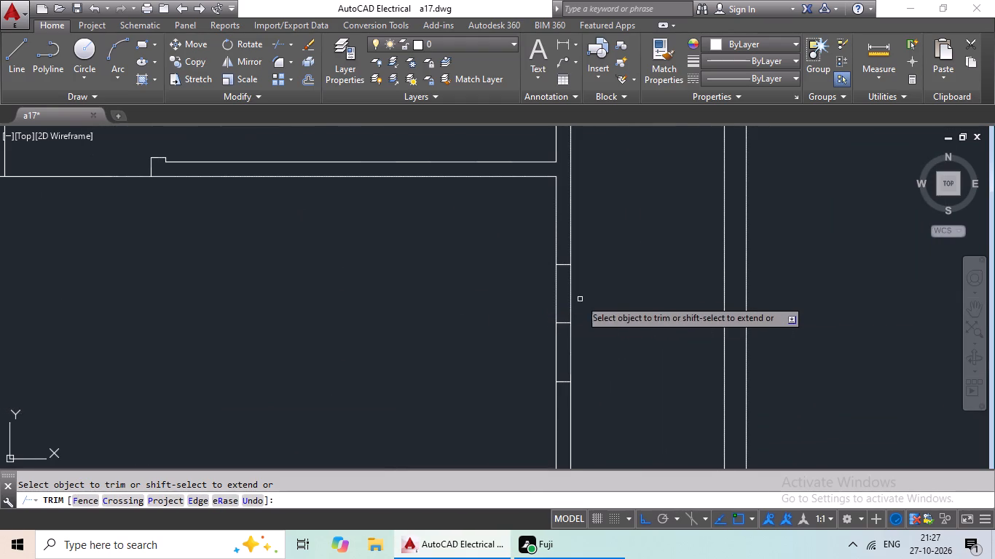
scroll(627, 293, up, 1)
drag(627, 292, 479, 298)
click(479, 298)
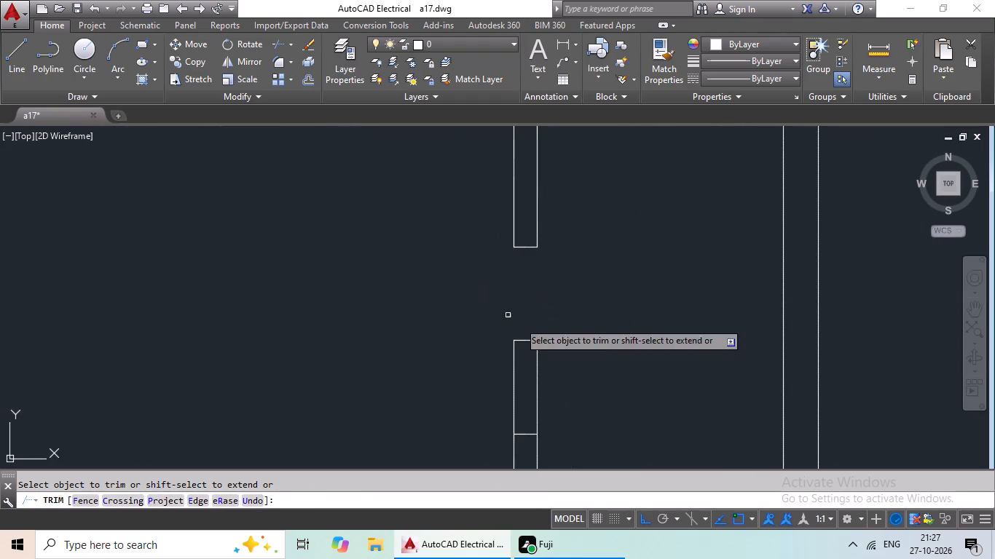
drag(606, 362, 485, 377)
click(485, 377)
scroll(554, 341, down, 4)
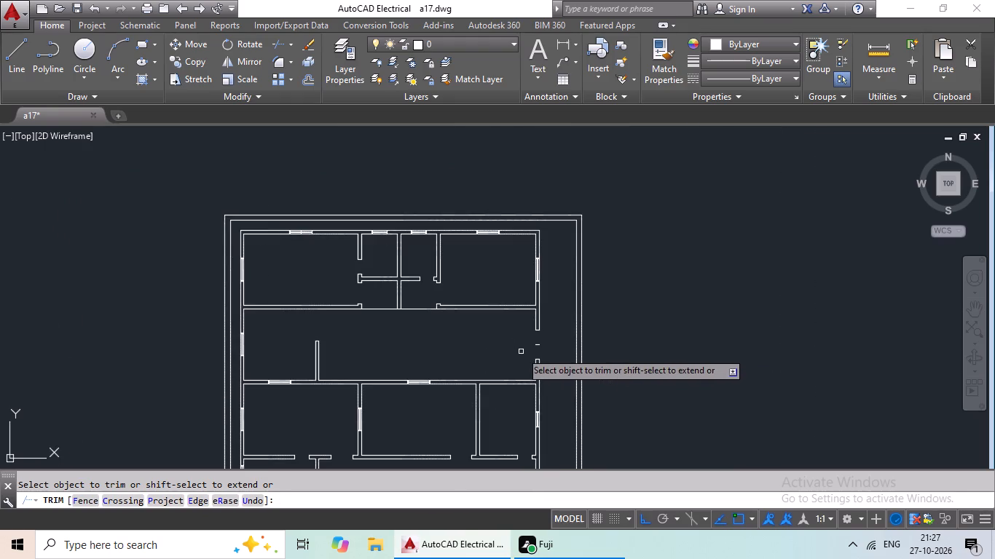
middle_drag(521, 351, 551, 275)
key(Escape)
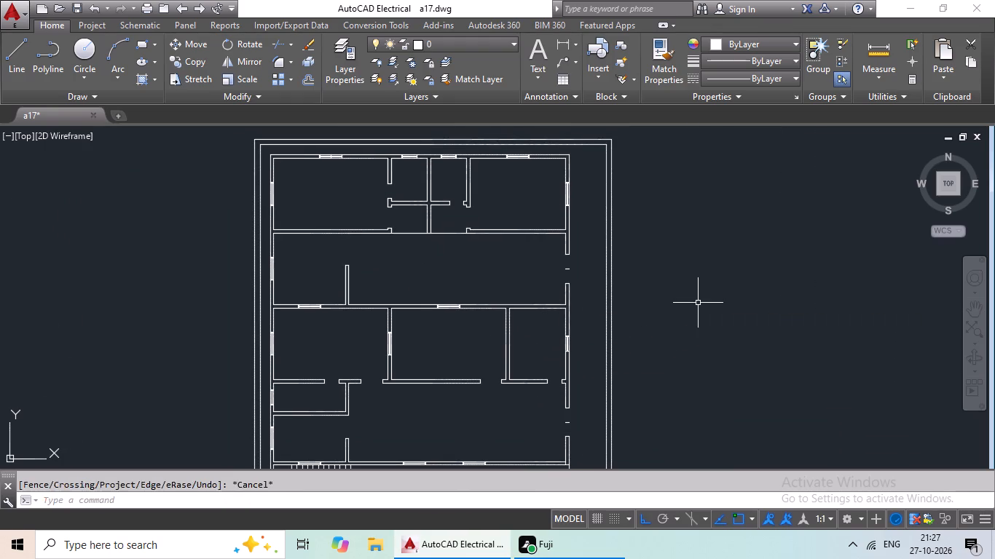
key(Escape)
Select the double boundary lines and the outer wall lines along the right, top and left sides of the plan.
drag(723, 265, 550, 323)
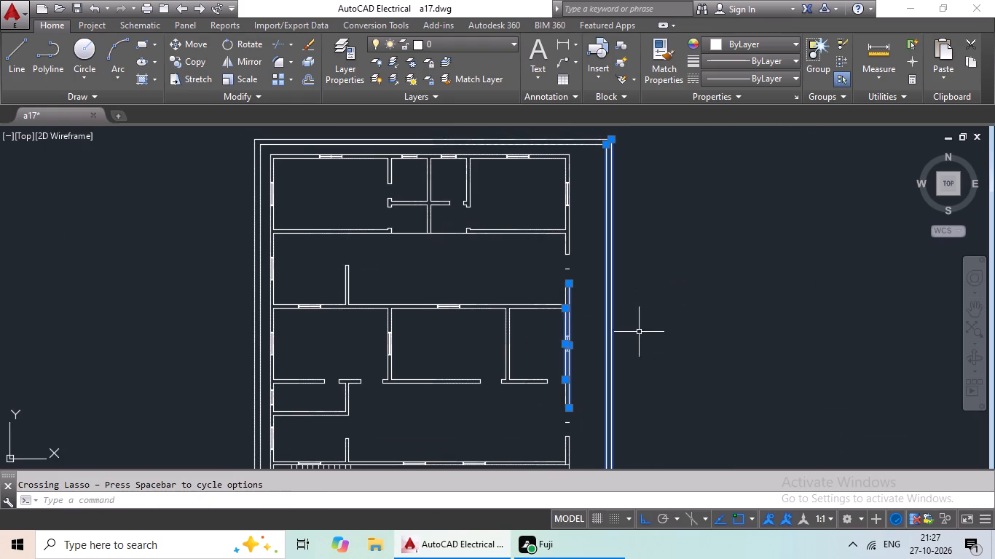
middle_drag(675, 255, 631, 412)
drag(539, 233, 527, 262)
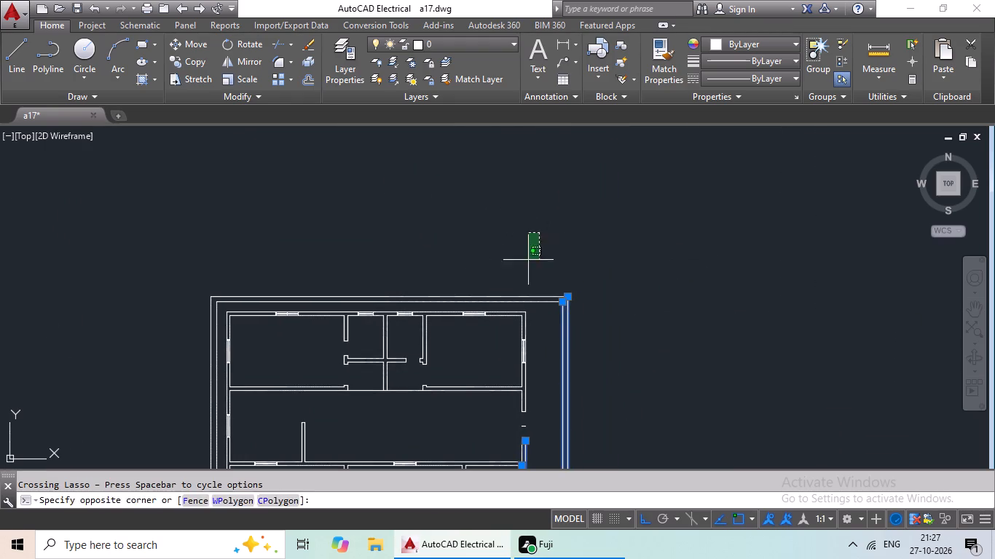
drag(527, 262, 497, 333)
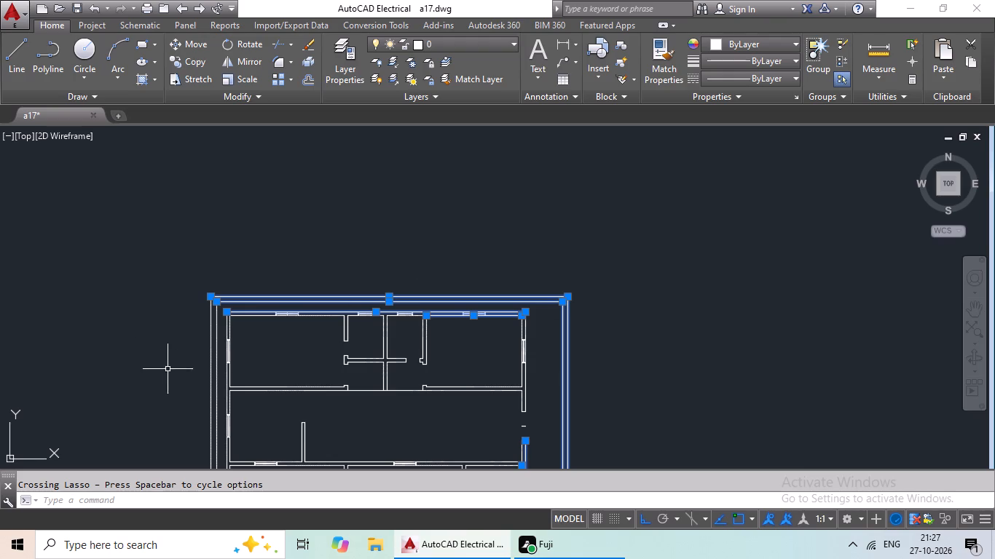
scroll(173, 373, up, 2)
drag(406, 369, 251, 405)
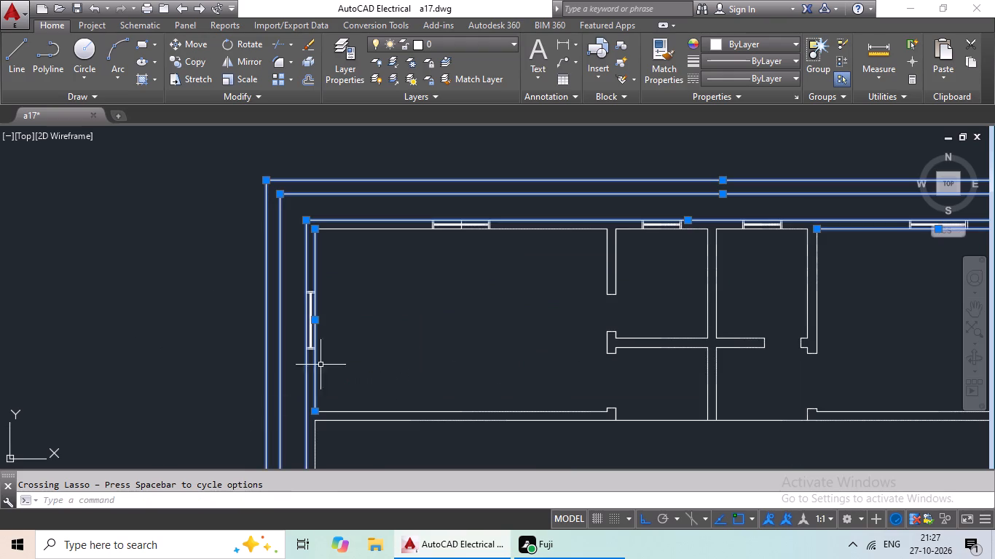
Add the bottom walls of the two top corner rooms and all partitions of the small rooms between them to the selection.
middle_drag(404, 311, 249, 242)
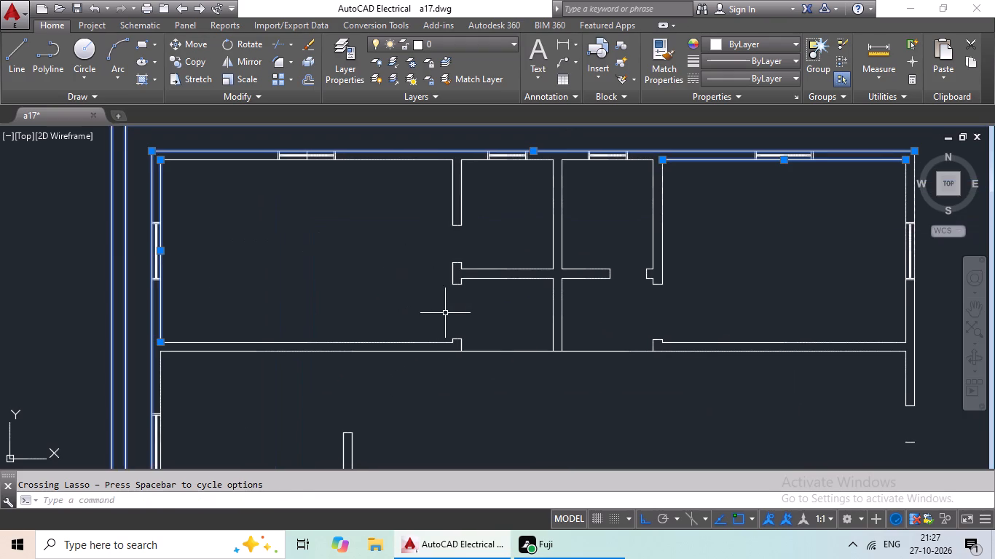
drag(449, 313, 251, 313)
drag(350, 289, 290, 381)
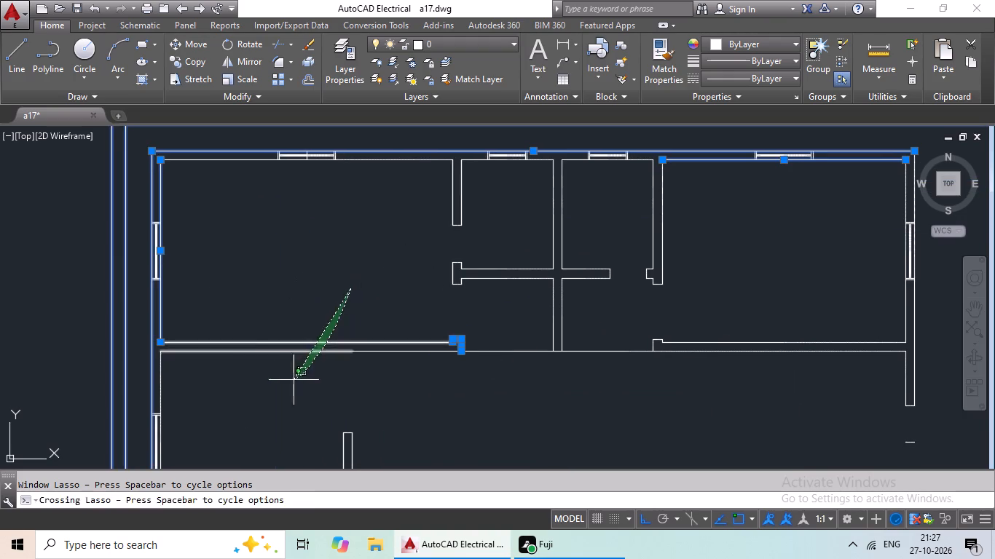
drag(290, 381, 273, 386)
middle_drag(396, 290, 315, 359)
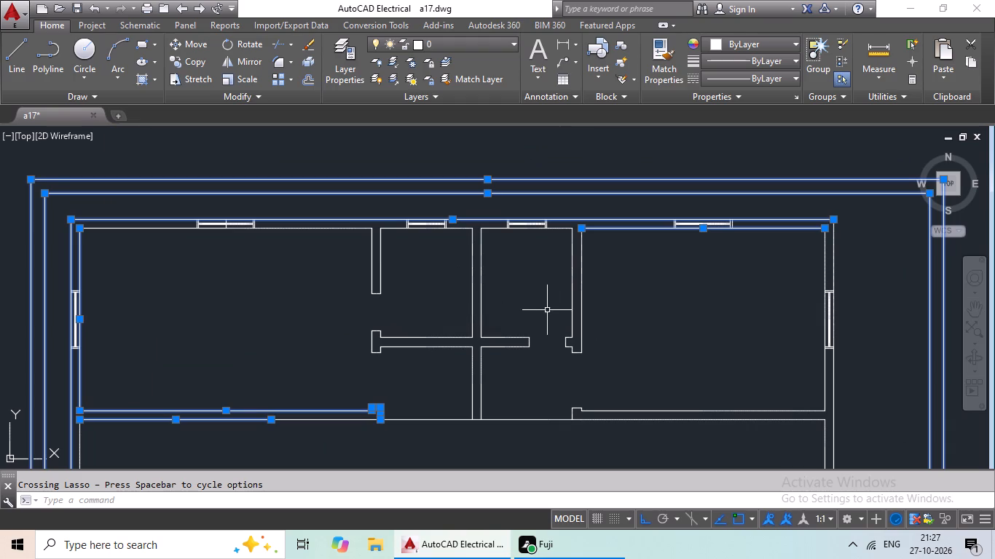
drag(645, 309, 341, 277)
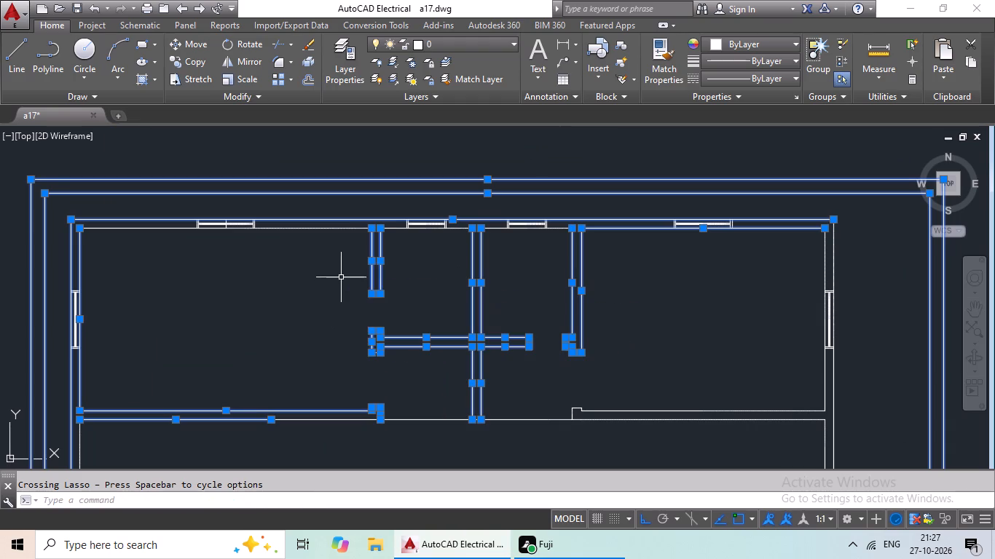
scroll(365, 374, up, 3)
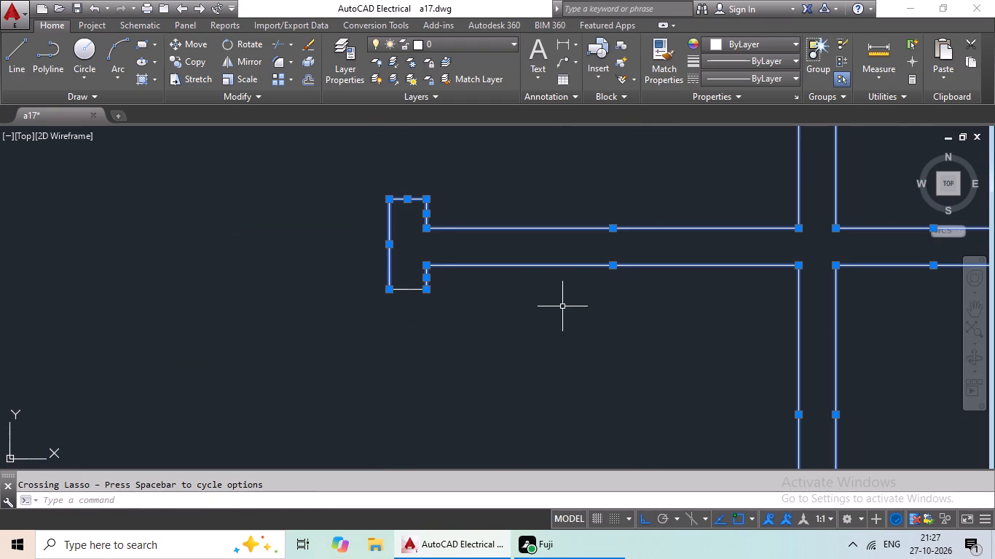
drag(562, 308, 366, 251)
scroll(580, 370, down, 2)
middle_drag(626, 368, 353, 257)
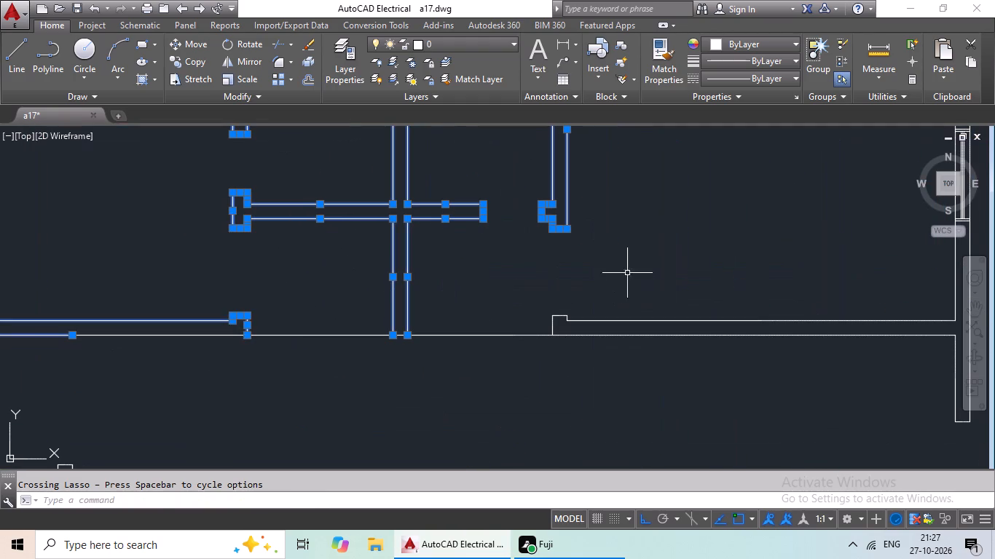
drag(645, 267, 570, 368)
Add the top-right room's right wall and the upper hall's right wall lines, including the opening's end and centre lines, to the selection.
scroll(675, 268, down, 2)
middle_drag(691, 261, 673, 269)
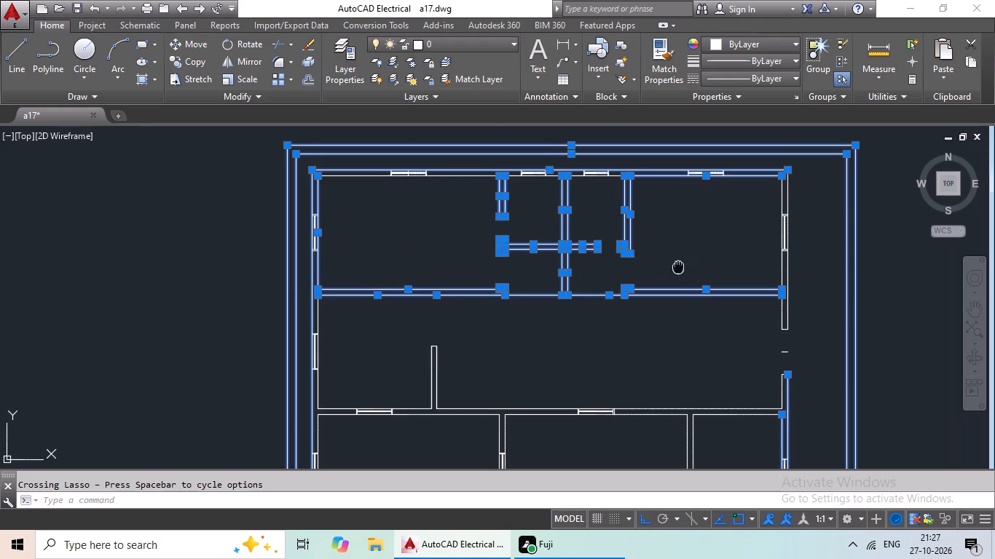
middle_drag(673, 269, 527, 301)
scroll(641, 314, up, 3)
drag(669, 289, 513, 336)
scroll(597, 326, down, 1)
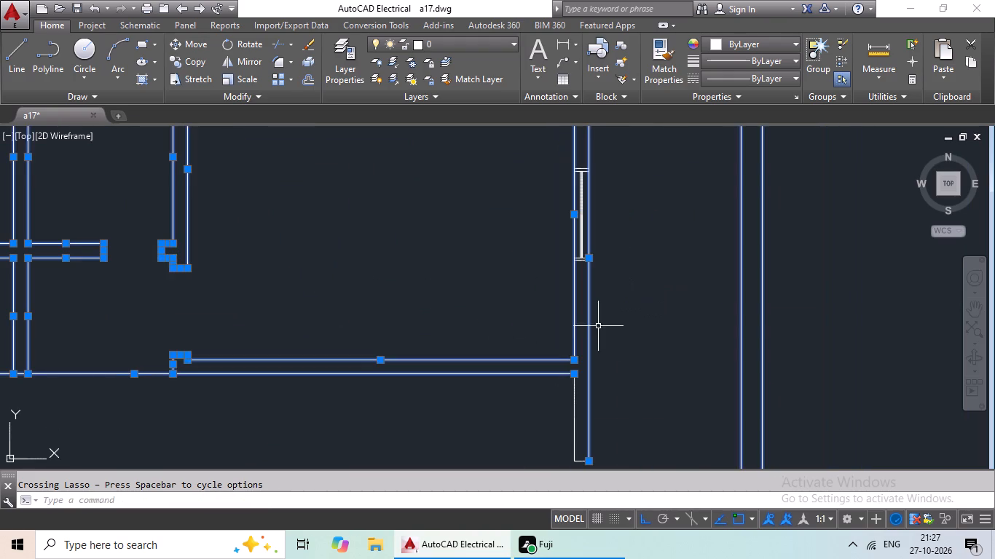
middle_drag(609, 330, 613, 258)
drag(629, 286, 543, 352)
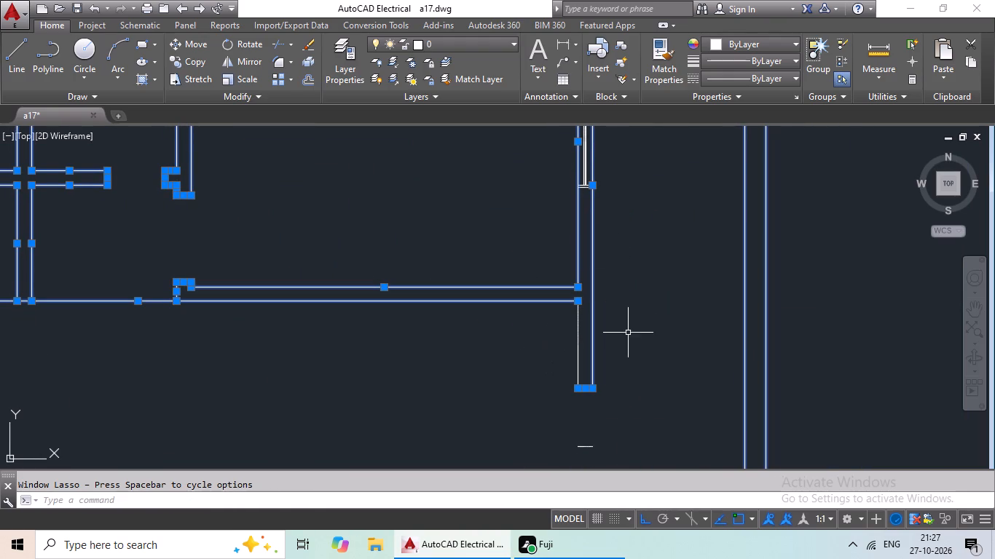
drag(655, 314, 543, 359)
middle_drag(620, 342, 597, 284)
drag(676, 322, 487, 387)
middle_drag(592, 367, 589, 212)
drag(634, 287, 541, 272)
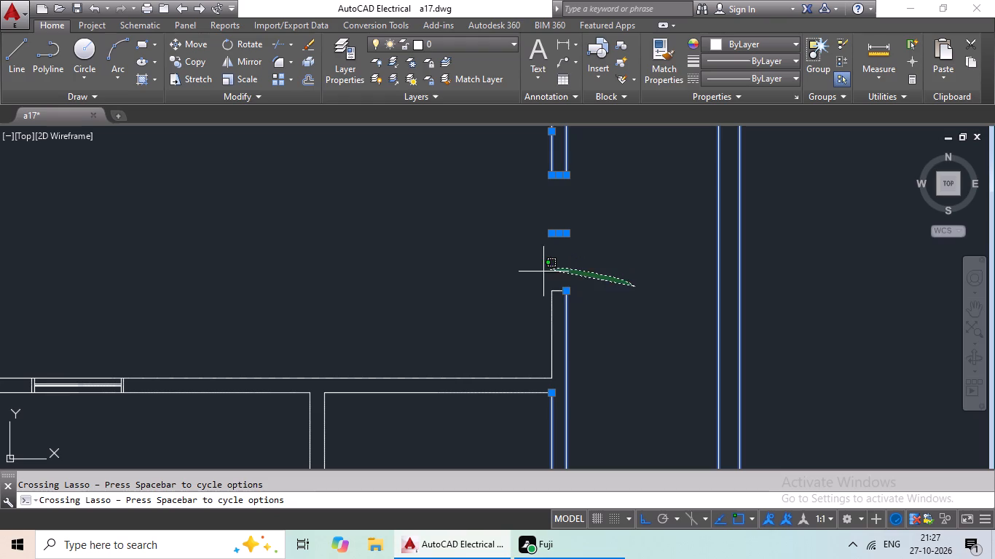
drag(541, 272, 536, 354)
Add the upper hall's bottom wall and the two partitions dividing the three middle rooms to the selection.
drag(531, 314, 390, 422)
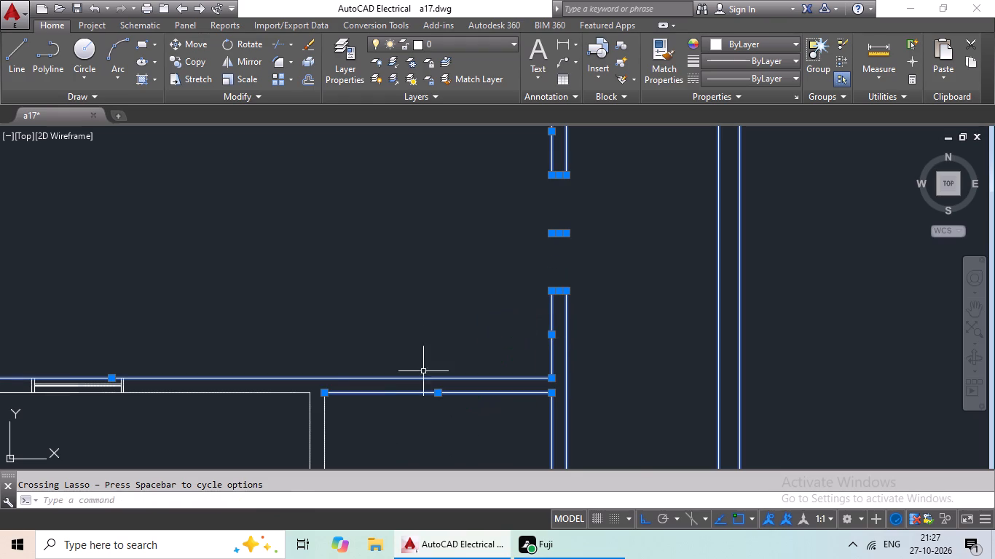
middle_drag(428, 342, 546, 182)
drag(518, 258, 399, 351)
drag(436, 179, 351, 293)
middle_drag(401, 301, 683, 246)
middle_drag(485, 250, 684, 300)
drag(650, 276, 405, 277)
drag(407, 192, 347, 274)
Add the upper hall's short left partition, the wall line beside its base and the left middle room's inner left wall line to the selection.
middle_drag(343, 279, 505, 341)
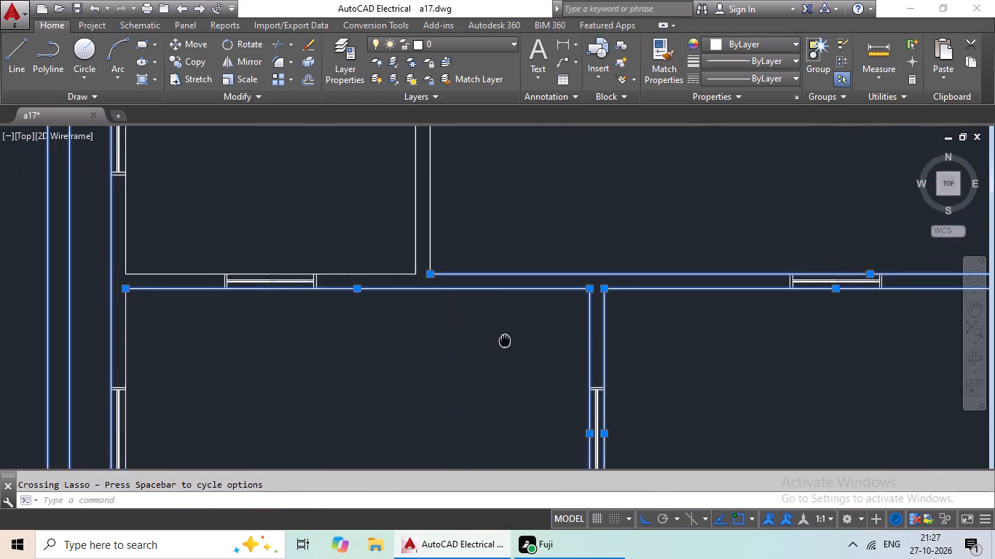
middle_drag(505, 341, 526, 338)
drag(565, 200, 409, 201)
drag(386, 205, 385, 321)
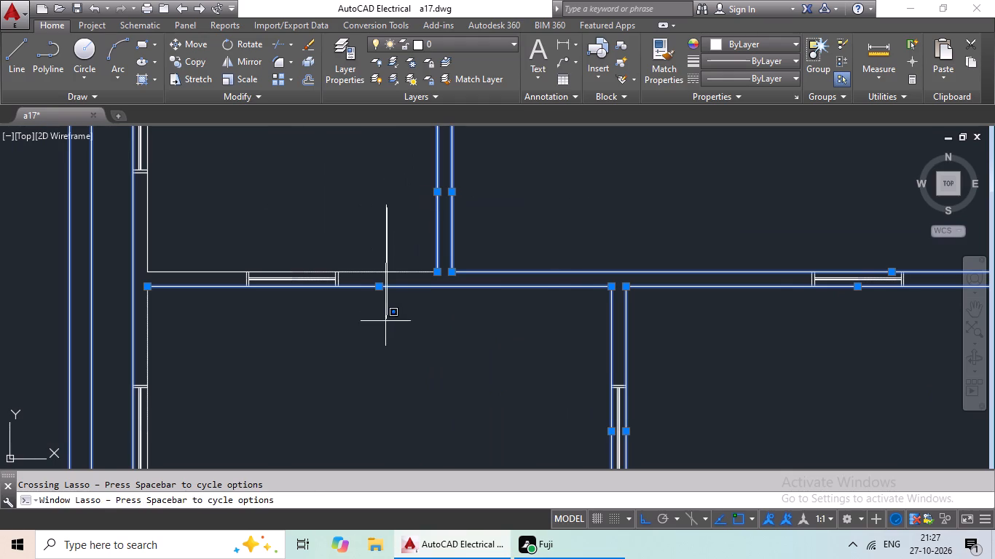
drag(385, 321, 385, 322)
drag(410, 231, 390, 325)
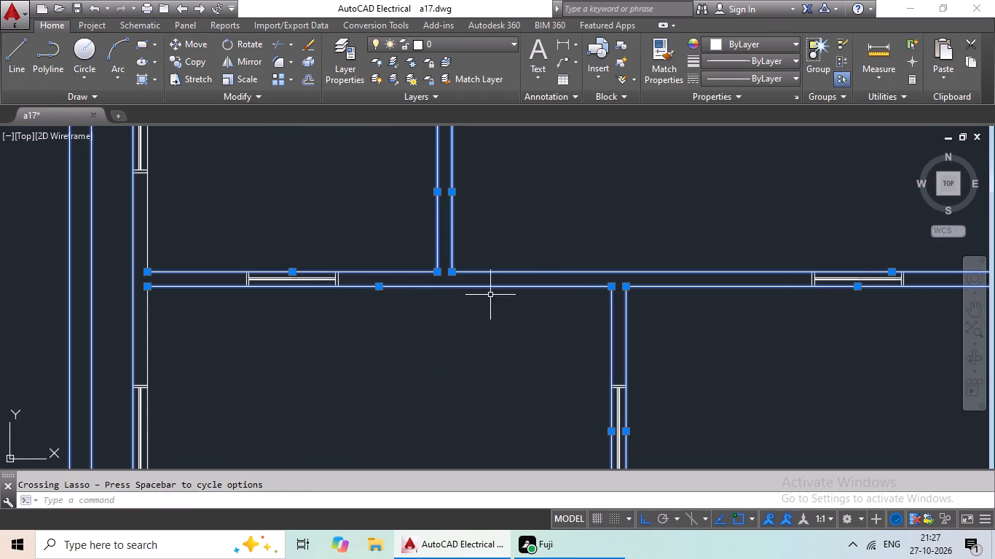
middle_drag(339, 403, 530, 300)
drag(496, 255, 321, 234)
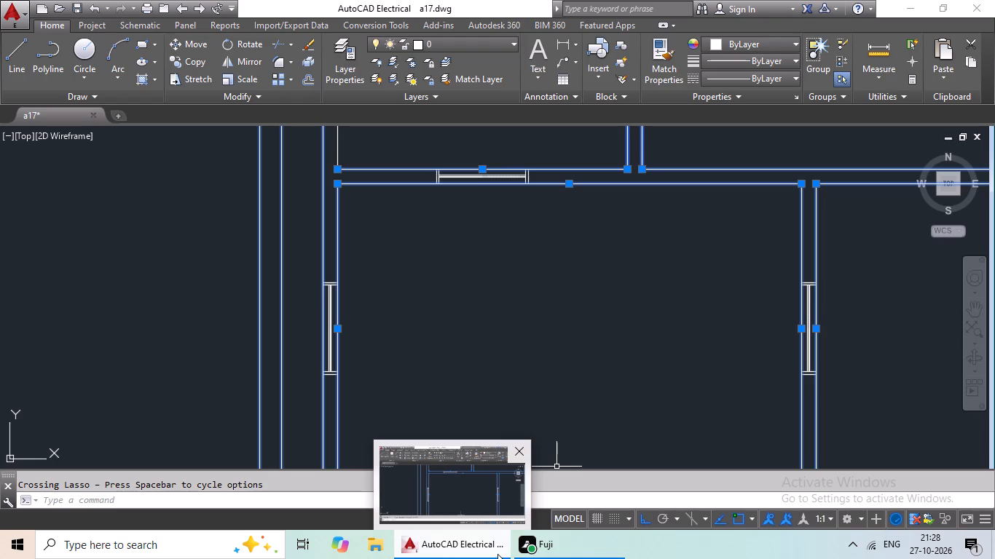
Add the bottom wall segments of the left and centre middle rooms and the small room's right wall below them to the selection.
scroll(497, 555, down, 2)
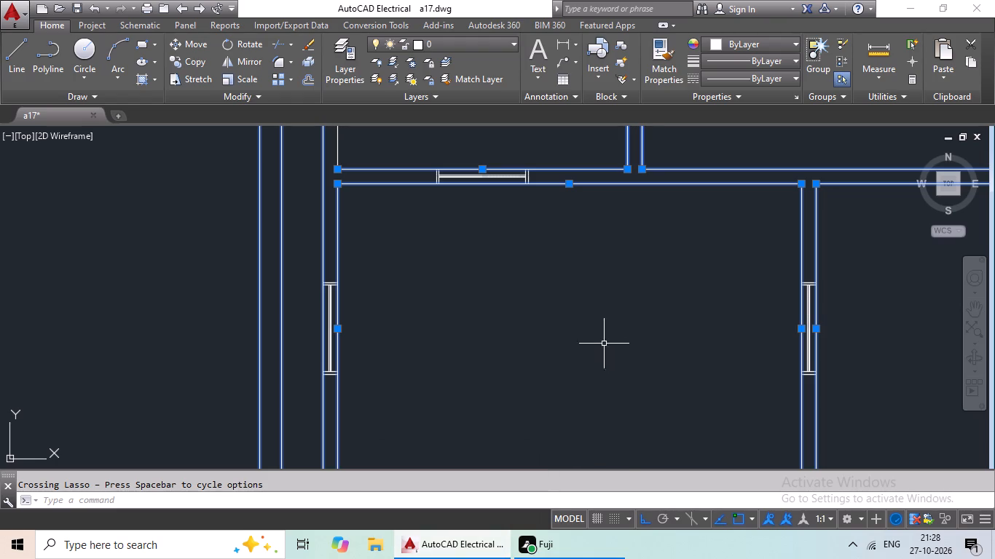
scroll(607, 350, down, 1)
middle_drag(634, 368, 591, 228)
drag(599, 226, 617, 301)
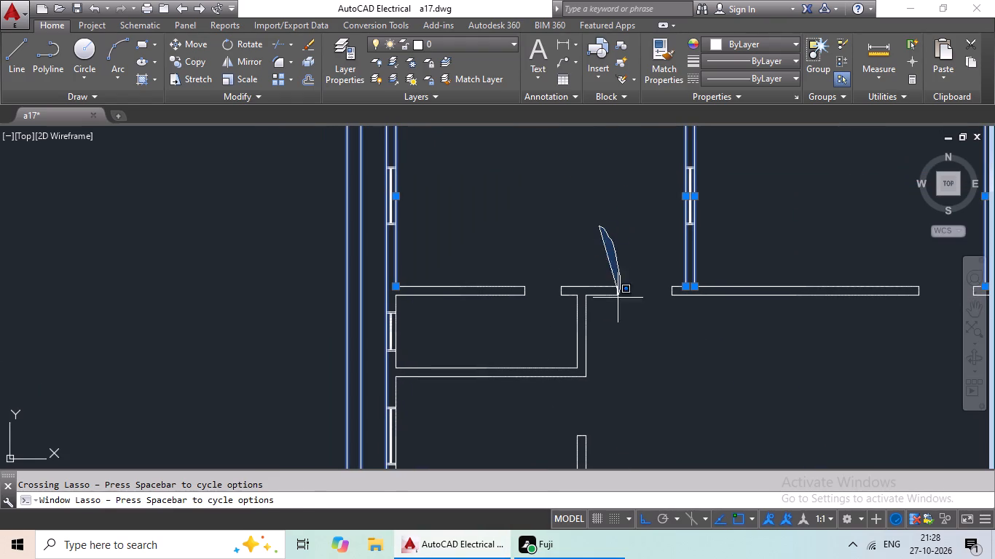
drag(617, 301, 438, 276)
drag(543, 237, 453, 324)
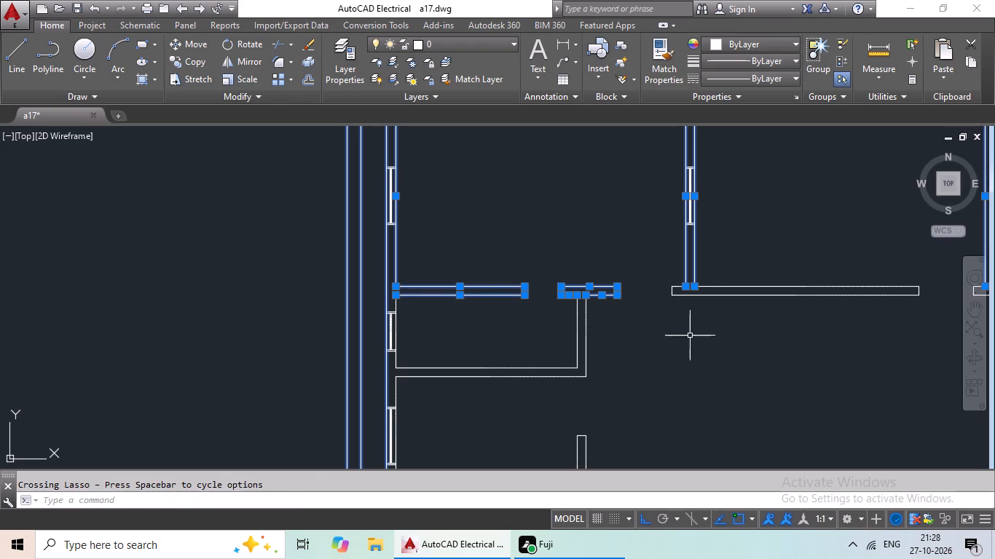
drag(692, 332, 537, 349)
drag(857, 241, 709, 344)
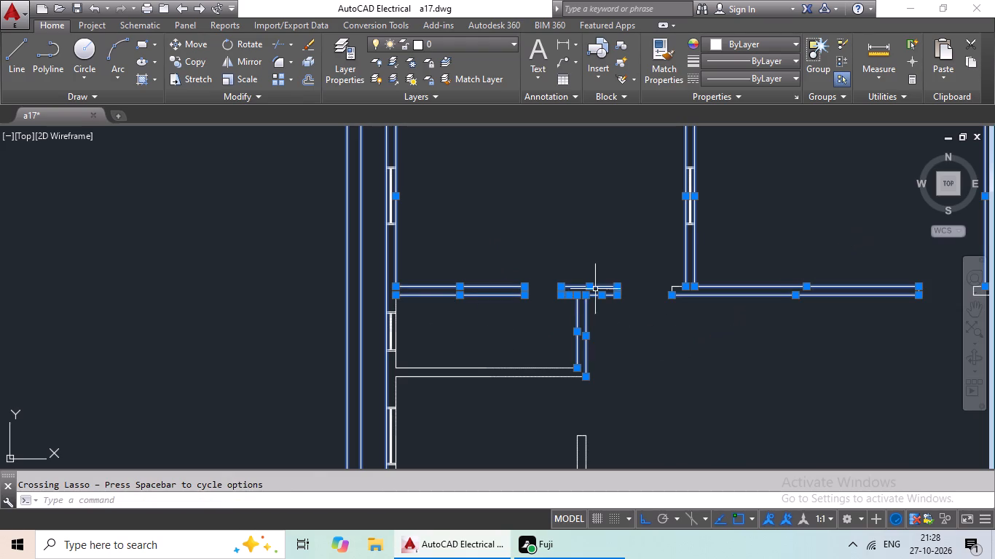
scroll(669, 270, up, 3)
drag(855, 288, 671, 360)
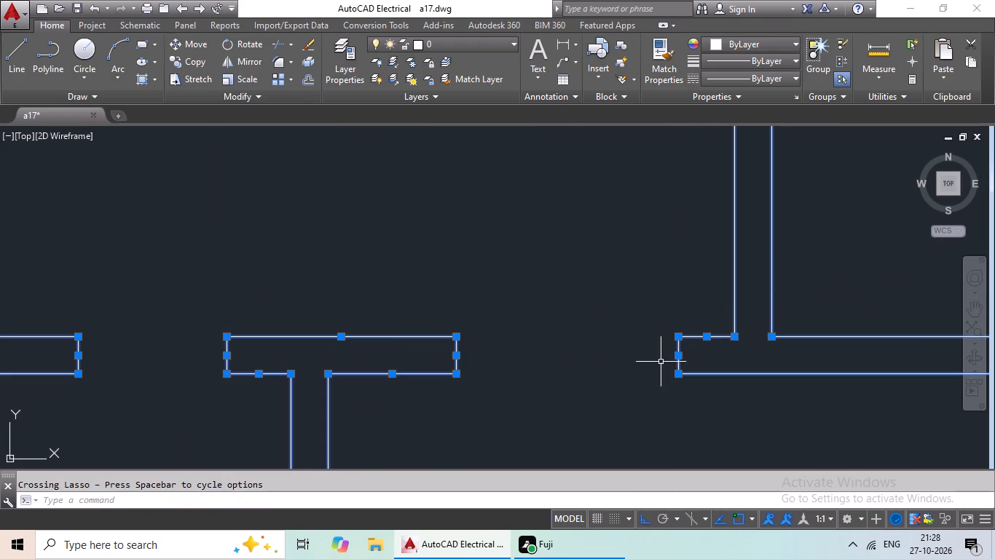
middle_drag(624, 343, 567, 131)
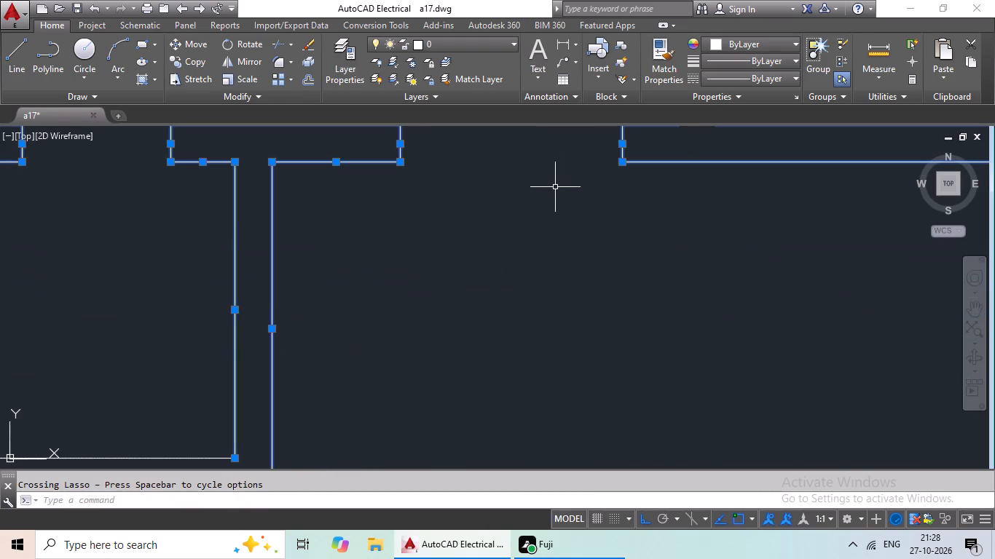
Add the small left room's bottom wall and the inner left wall lines beside and below it to the selection.
scroll(544, 194, down, 2)
middle_drag(575, 231, 370, 192)
scroll(457, 199, down, 1)
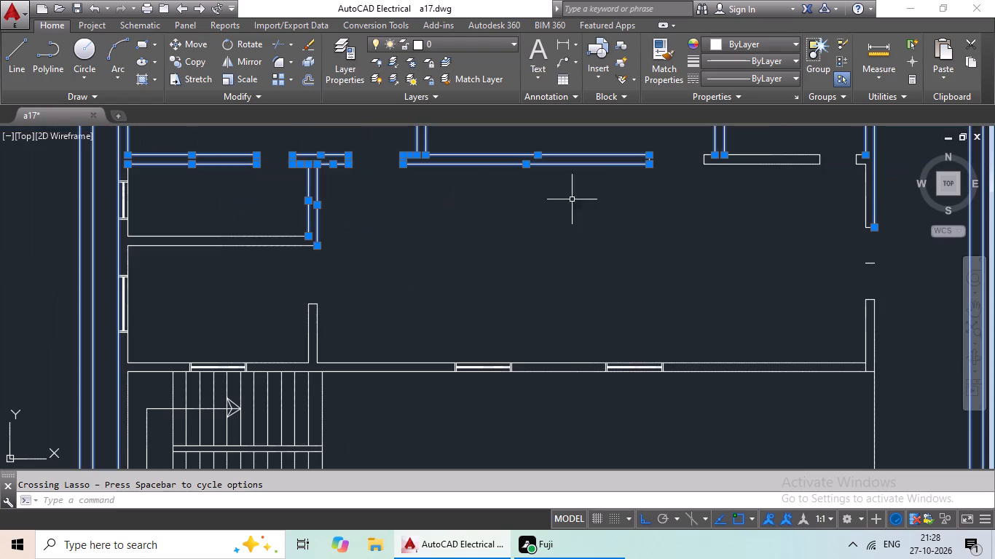
middle_drag(508, 216, 722, 208)
scroll(435, 207, up, 2)
drag(478, 197, 409, 320)
drag(416, 224, 162, 251)
middle_drag(271, 242, 313, 133)
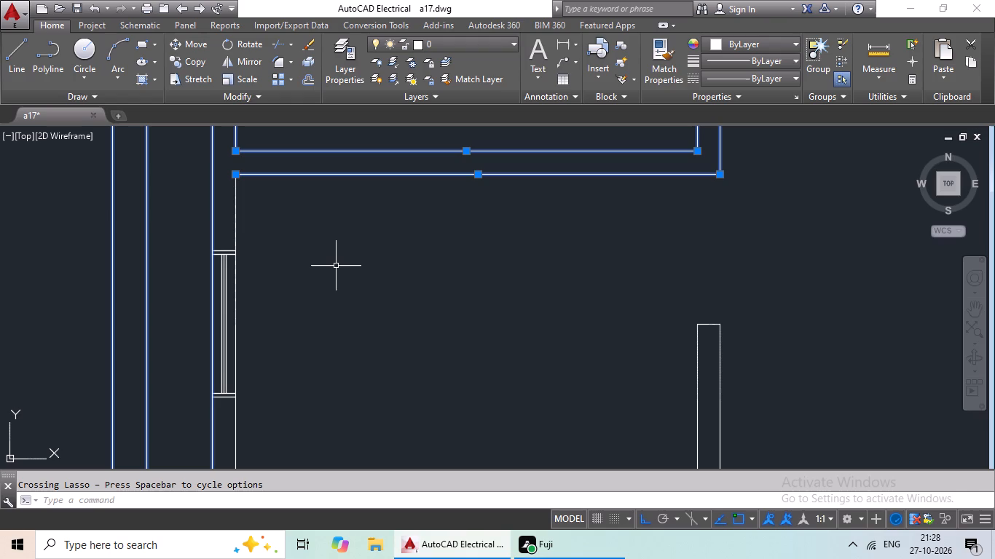
middle_drag(358, 217, 382, 195)
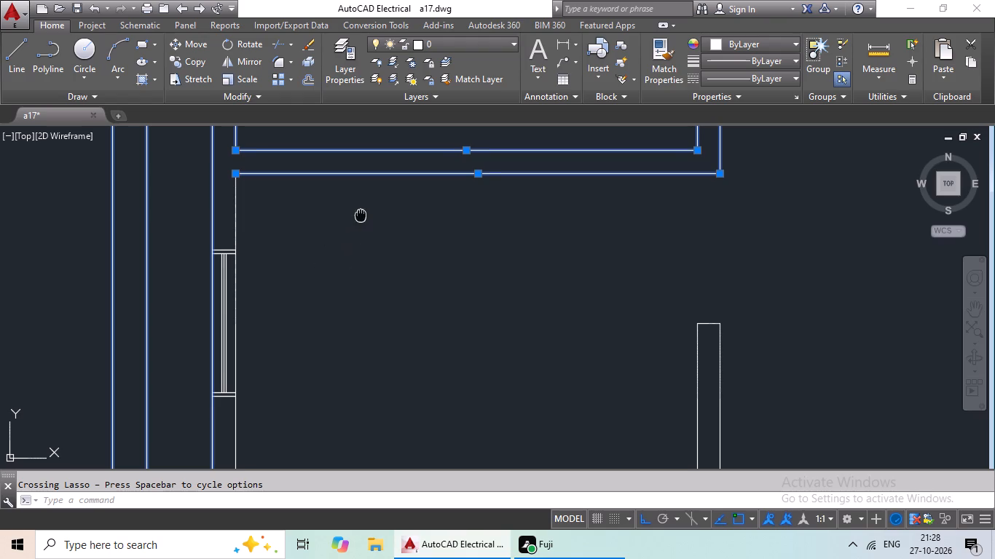
middle_drag(382, 195, 390, 186)
scroll(379, 177, up, 1)
drag(382, 173, 162, 183)
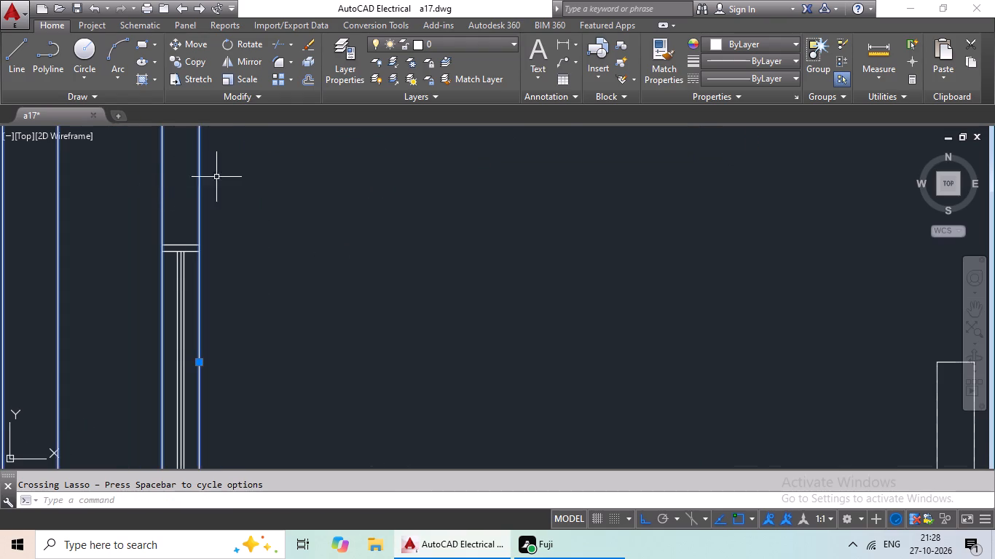
Add the lower hall's short partition and the full wall above the staircase to the selection.
scroll(308, 177, down, 2)
middle_drag(347, 205, 320, 116)
drag(609, 164, 494, 159)
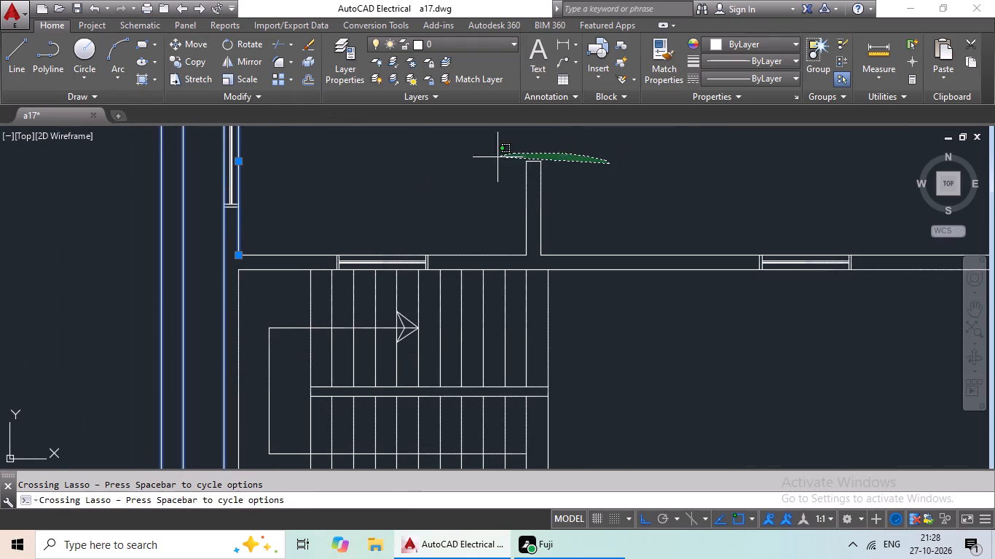
drag(494, 159, 567, 236)
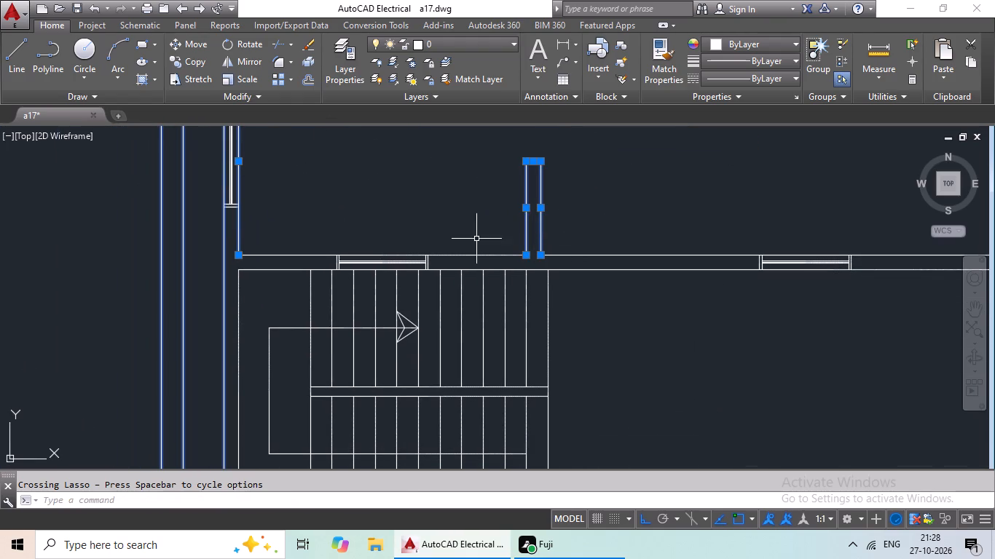
scroll(474, 239, up, 3)
drag(480, 237, 450, 312)
scroll(484, 255, down, 2)
middle_drag(488, 242, 430, 221)
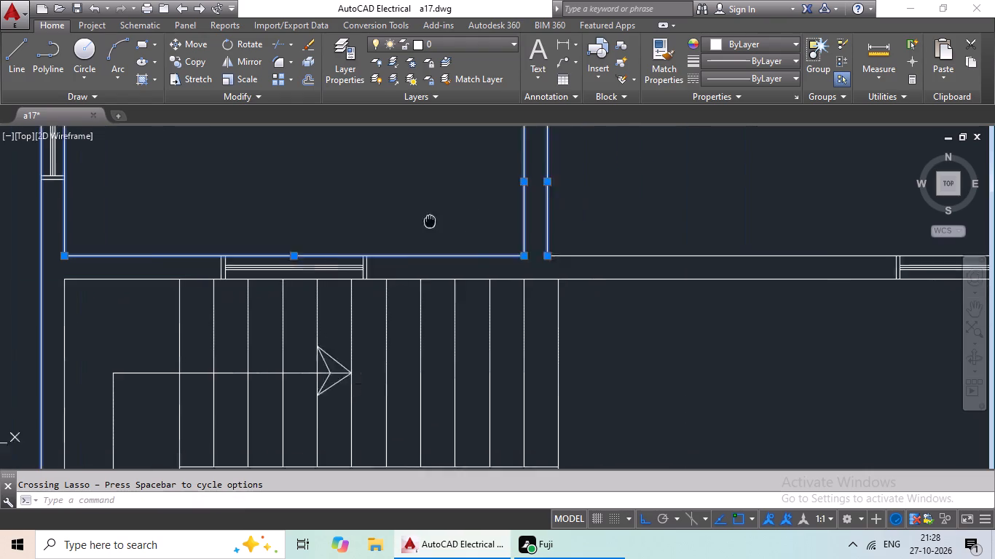
middle_drag(430, 221, 328, 201)
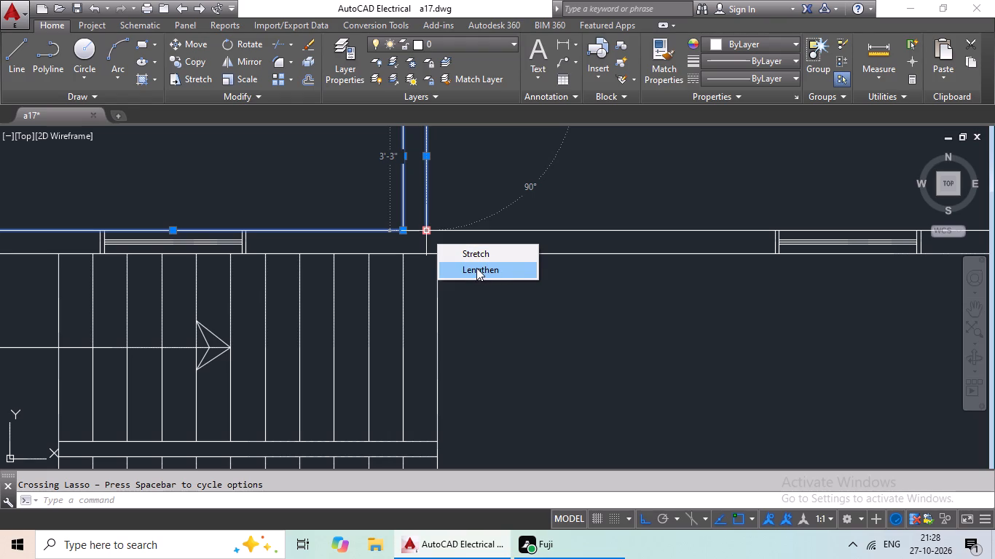
scroll(546, 262, down, 1)
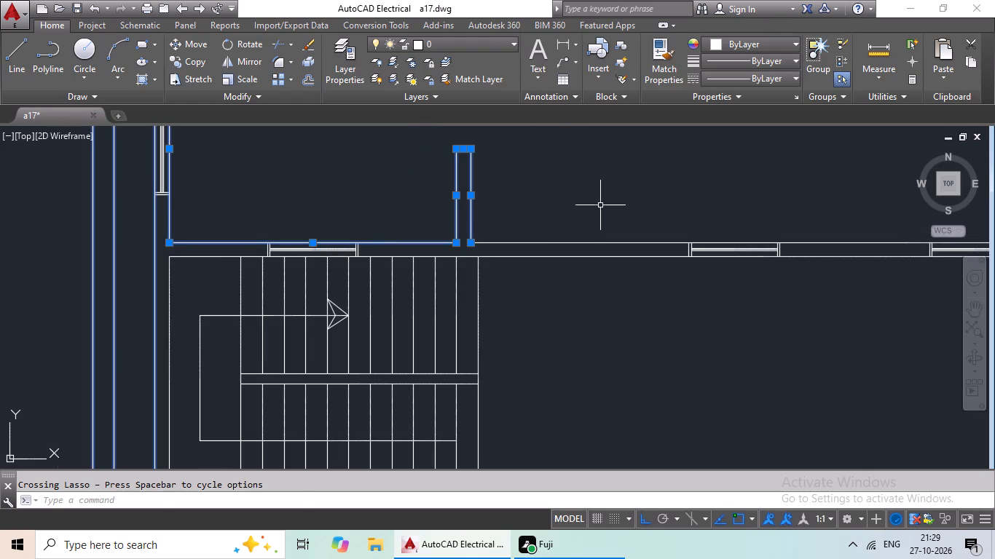
drag(600, 205, 570, 282)
scroll(577, 278, down, 3)
middle_drag(629, 288, 420, 298)
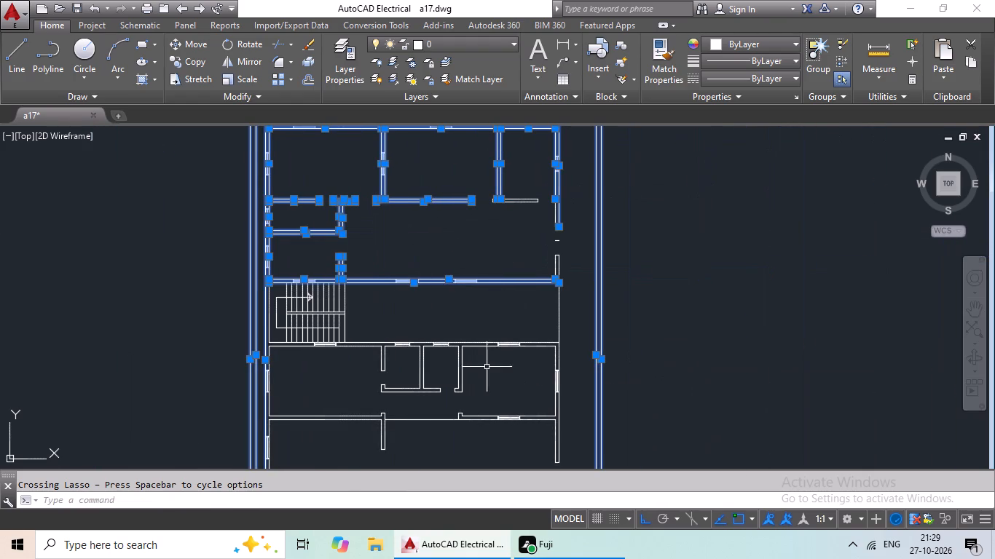
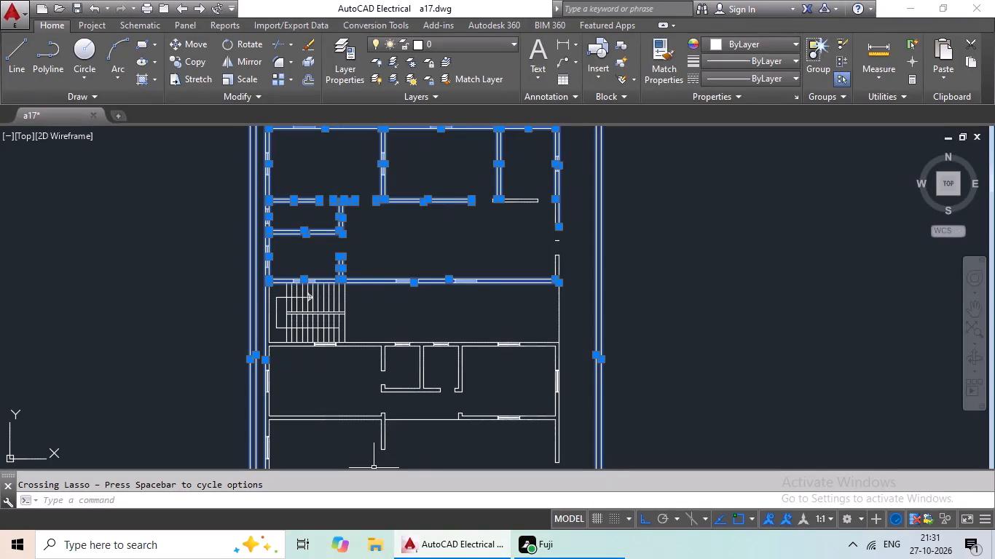
Add the unselected partition wall segments and wall ends around the door openings of the southeast rooms north of the staircase to the selection.
scroll(515, 366, down, 2)
middle_drag(502, 365, 464, 388)
scroll(487, 341, up, 3)
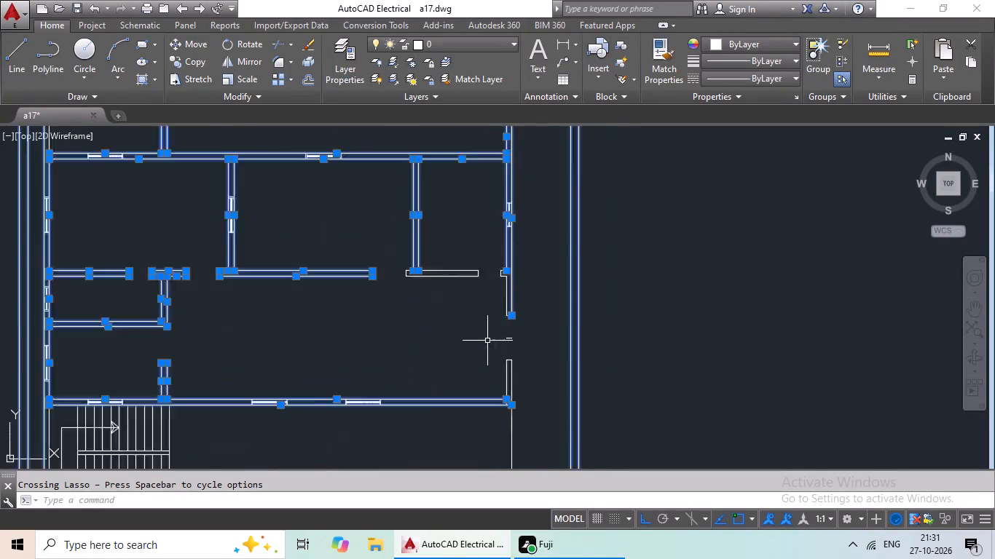
scroll(487, 341, up, 1)
drag(581, 244, 426, 252)
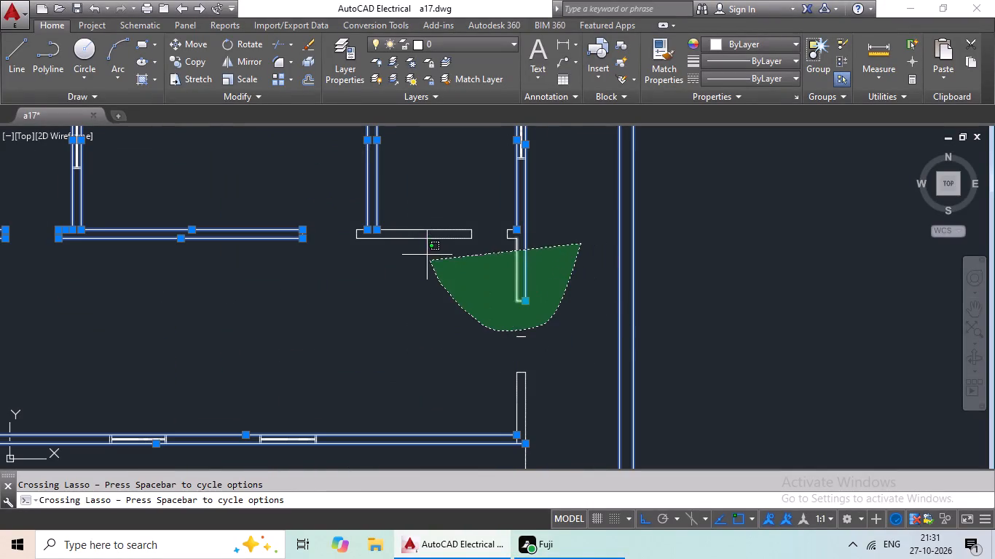
drag(426, 252, 429, 210)
scroll(447, 212, down, 2)
middle_drag(445, 223, 432, 258)
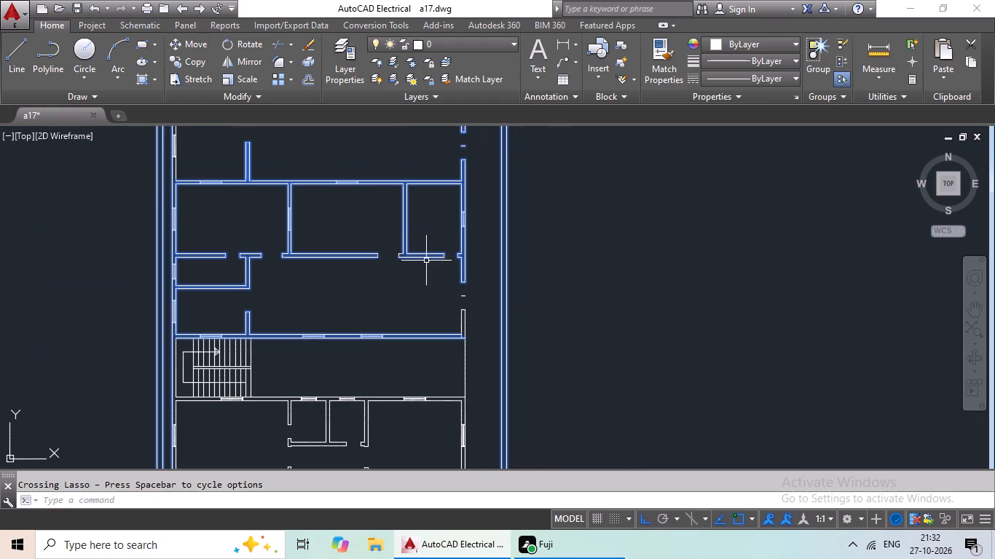
scroll(408, 272, up, 3)
drag(453, 160, 349, 192)
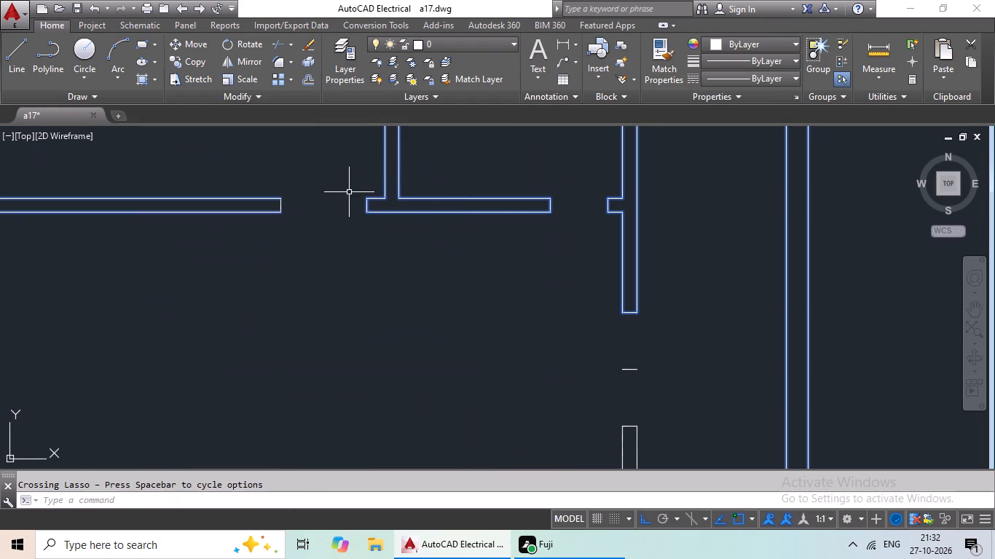
drag(328, 191, 275, 210)
scroll(323, 265, down, 1)
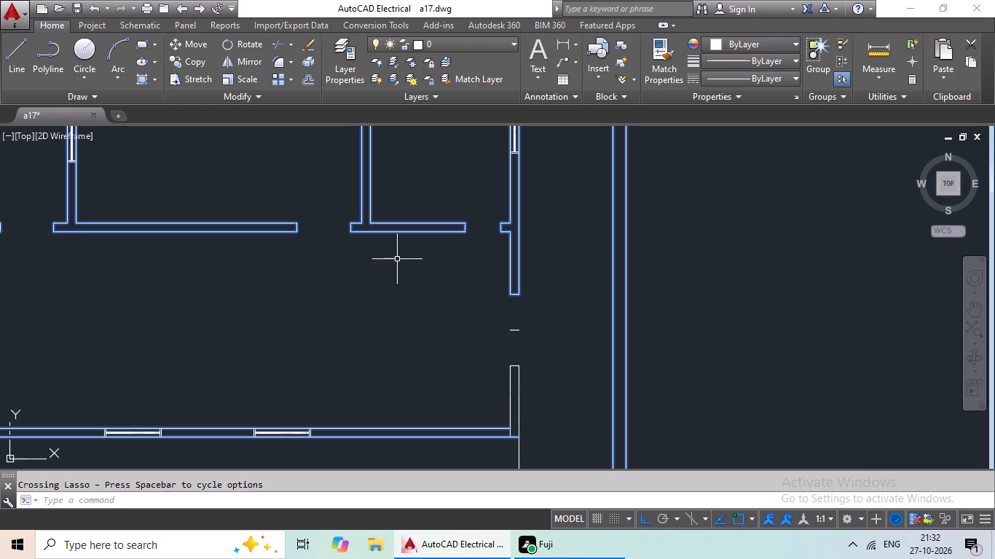
Add the east outer wall segments by the door opening and the northeast wall lines of the room south of the stair hall to the selection.
scroll(405, 264, down, 2)
scroll(452, 281, up, 2)
drag(484, 277, 420, 312)
middle_drag(449, 292, 469, 179)
drag(489, 227, 414, 257)
drag(471, 213, 457, 234)
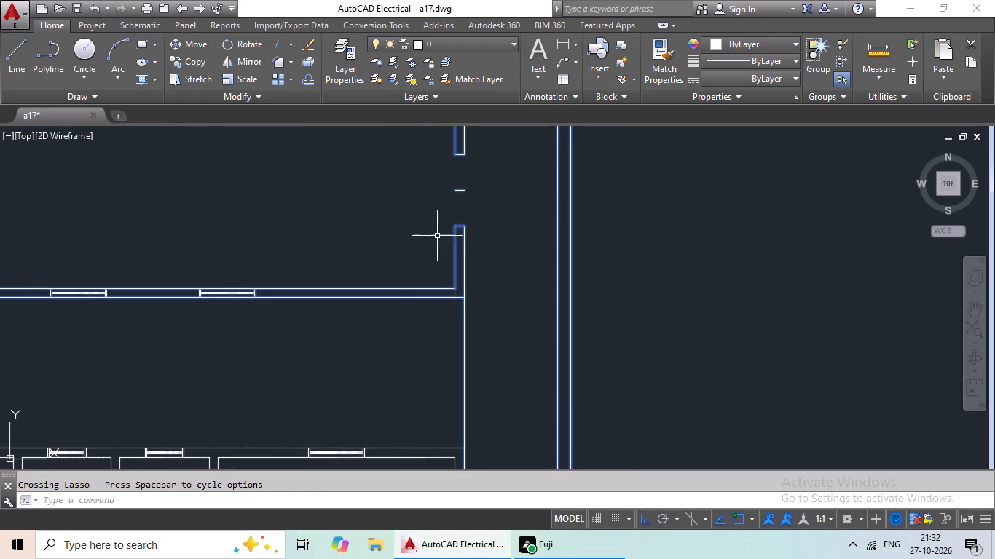
middle_drag(437, 235, 484, 172)
middle_drag(427, 263, 462, 155)
drag(574, 234, 506, 267)
middle_drag(508, 248, 548, 173)
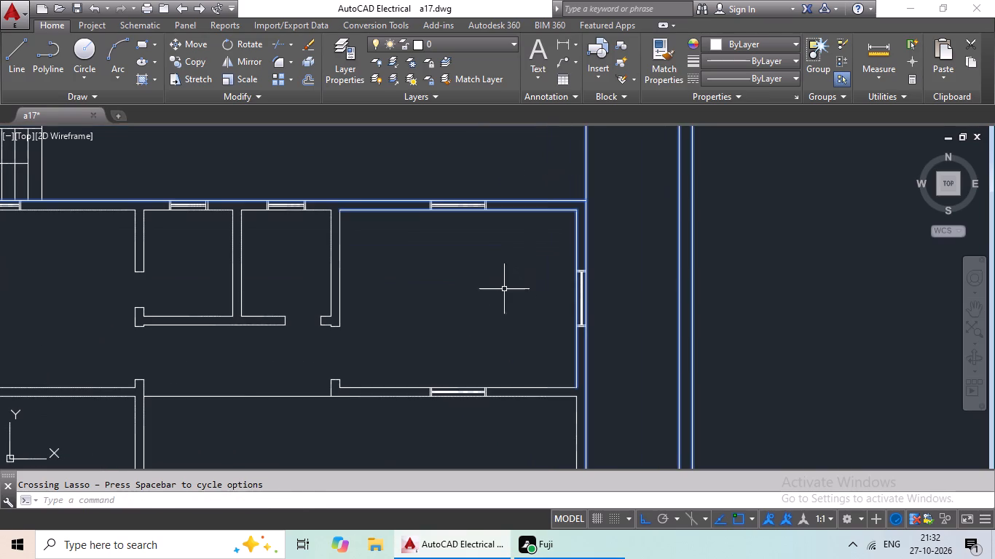
Add the partition walls and door-opening ends of the two small rooms south of the stair hall to the selection.
drag(490, 263, 272, 325)
drag(398, 293, 299, 325)
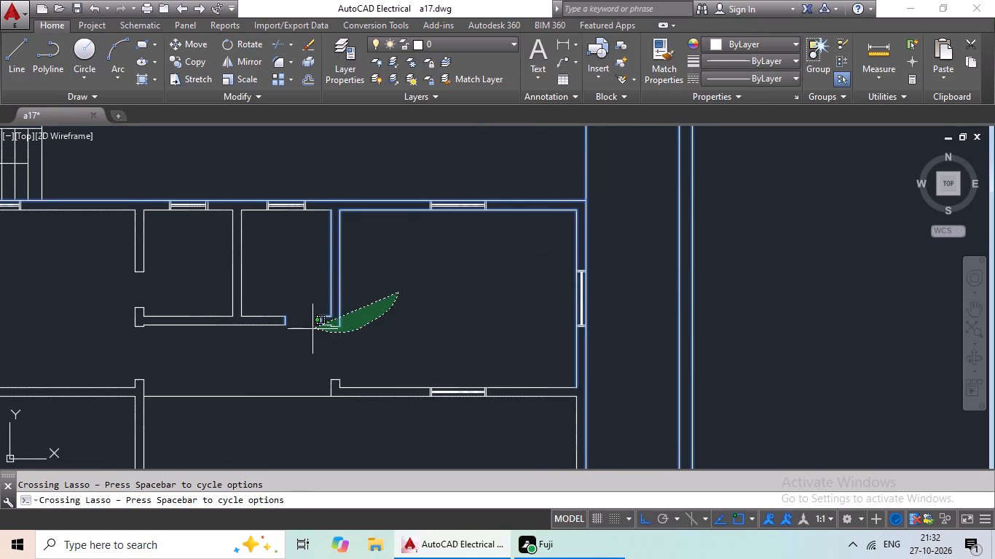
drag(299, 325, 295, 314)
drag(288, 265, 101, 301)
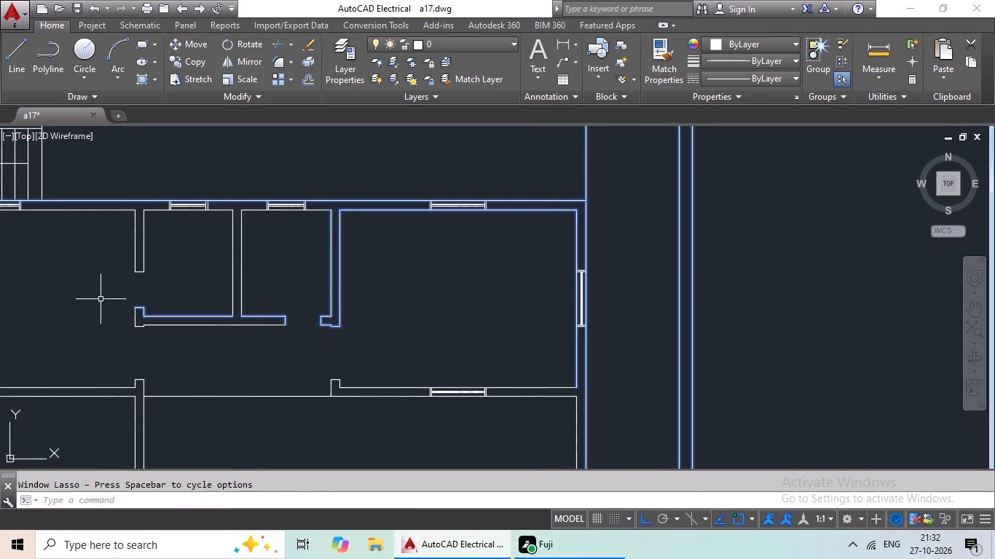
drag(148, 292, 182, 335)
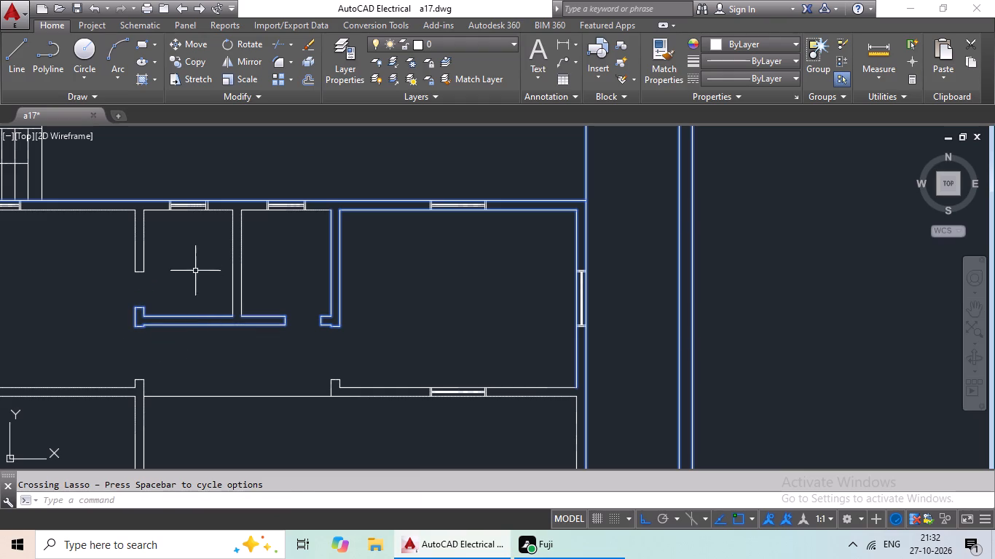
drag(198, 260, 118, 269)
drag(299, 266, 216, 287)
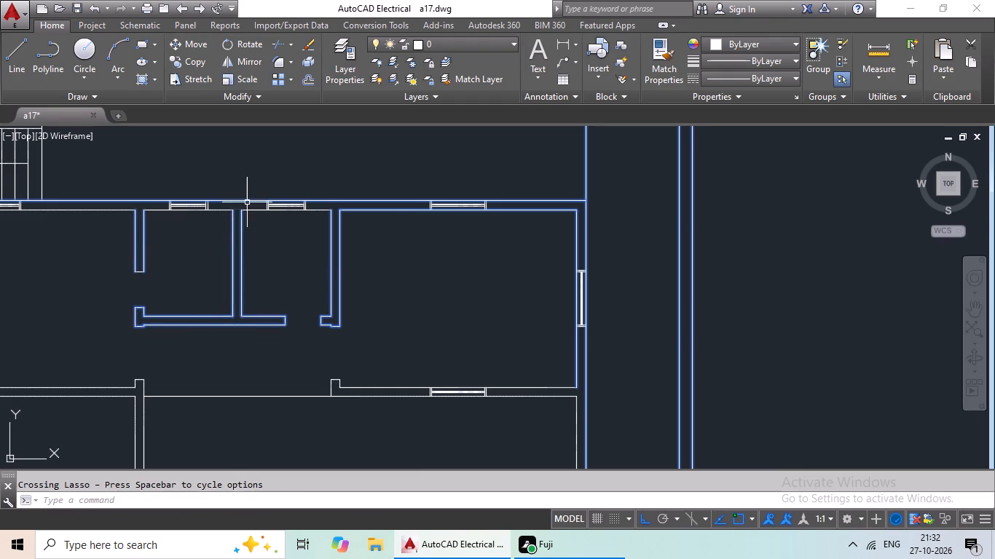
Add the inner north wall lines of the two small rooms and the adjoining west room to the selection.
scroll(247, 188, up, 2)
drag(263, 185, 255, 298)
drag(229, 203, 184, 256)
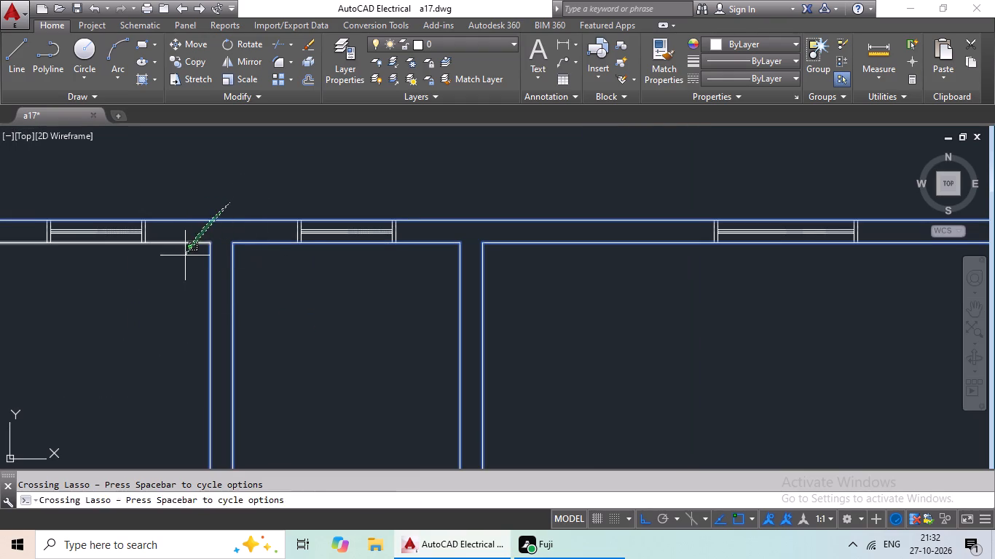
drag(184, 256, 184, 258)
middle_drag(206, 285, 553, 295)
drag(272, 202, 224, 315)
middle_drag(227, 317, 230, 317)
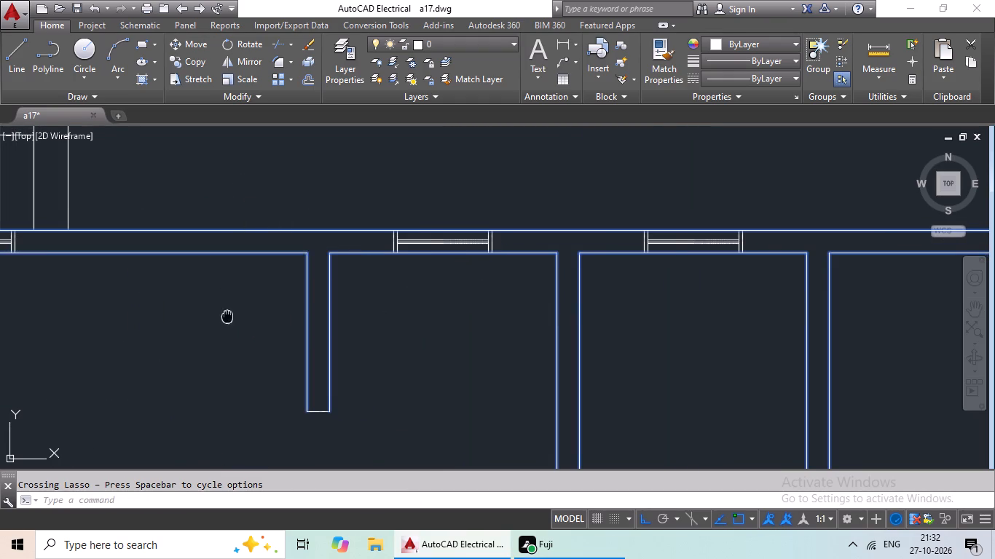
middle_drag(230, 317, 537, 320)
middle_drag(386, 302, 664, 296)
scroll(664, 296, down, 2)
middle_drag(648, 306, 546, 267)
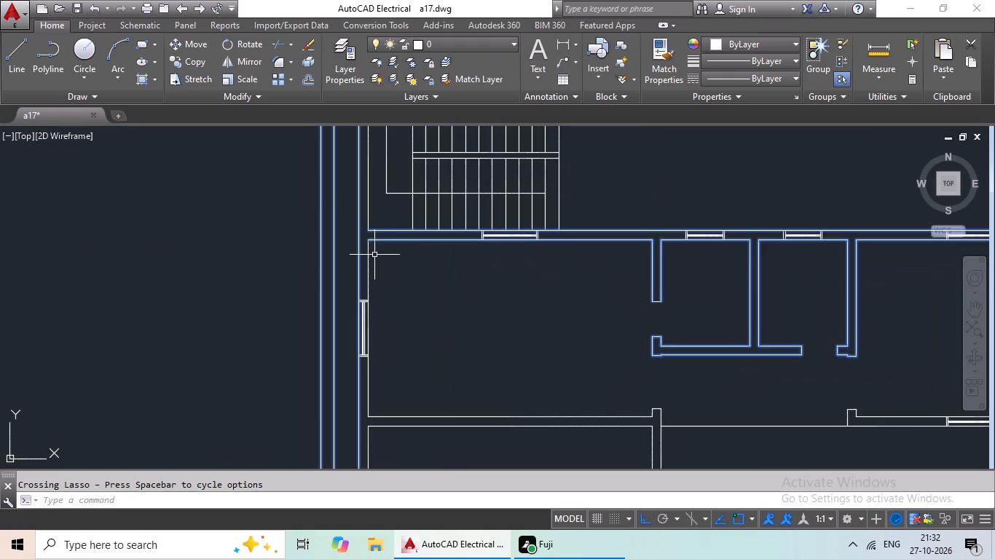
Add the inner west wall line beside the staircase and the staircase's treads, landing lines and direction arrow to the selection.
middle_drag(373, 254, 357, 364)
scroll(362, 282, up, 3)
drag(363, 252, 329, 306)
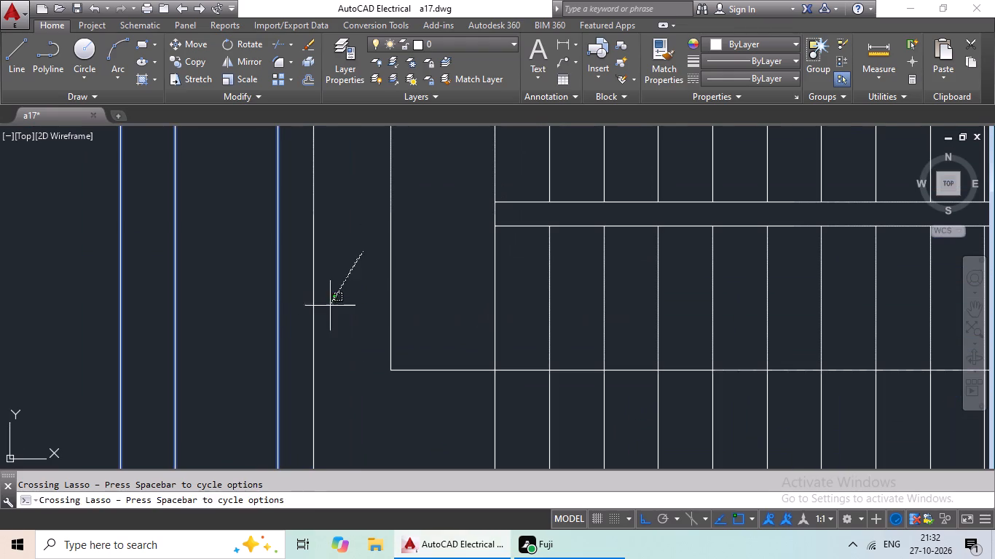
drag(329, 306, 309, 327)
scroll(332, 309, down, 3)
middle_drag(333, 315, 350, 291)
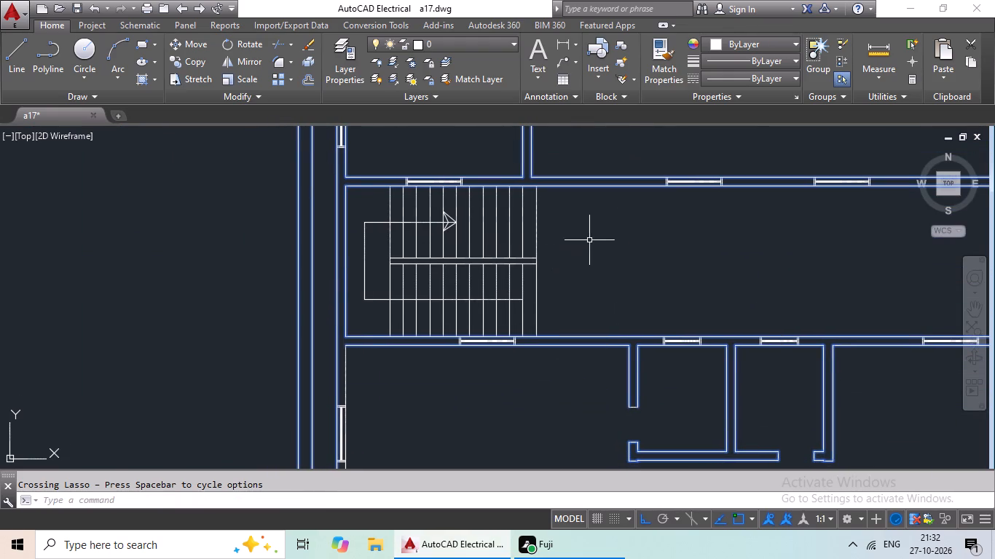
drag(600, 236, 379, 227)
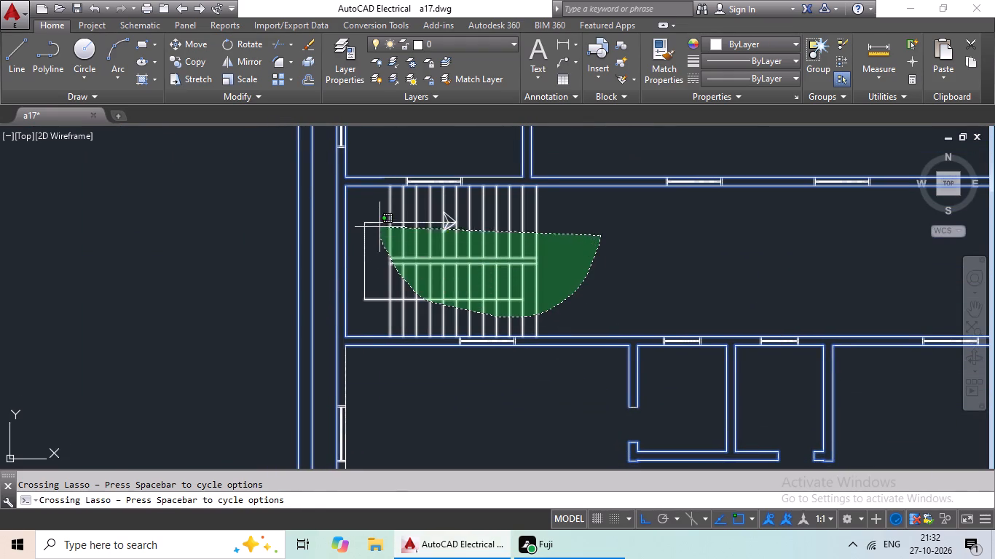
drag(577, 221, 451, 221)
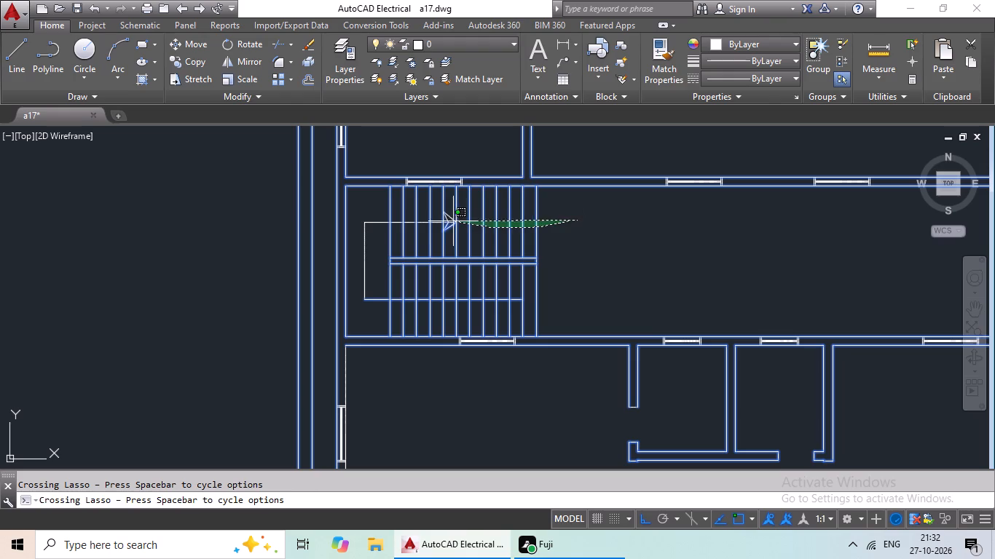
drag(451, 221, 358, 251)
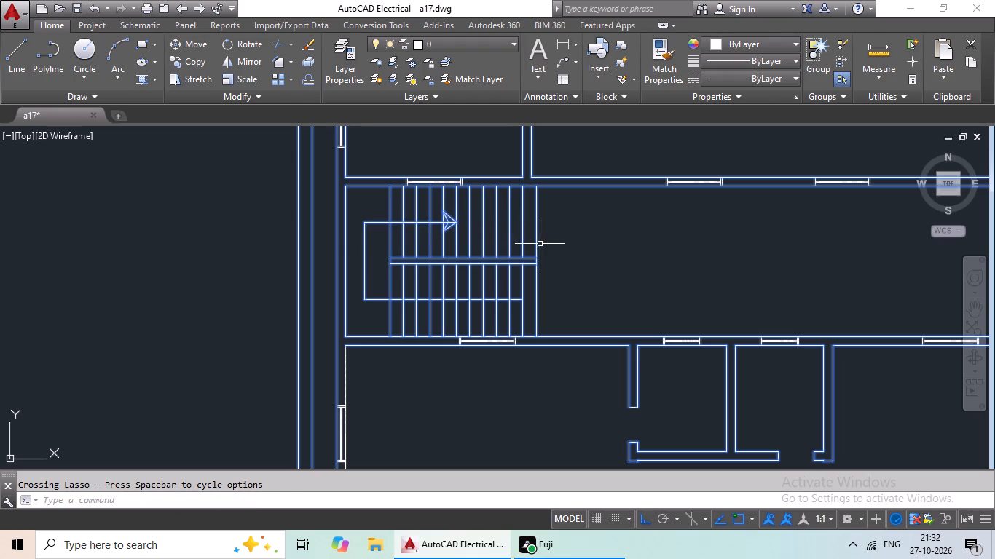
Add the west room's inner west wall and the full dividing wall south of it, including the stubs at its openings, to the selection.
middle_drag(554, 251, 570, 173)
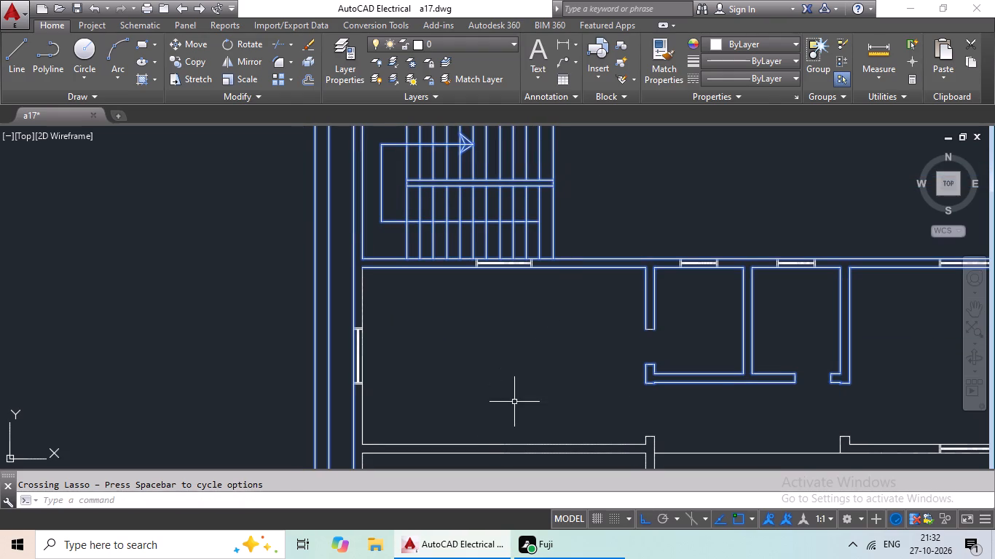
scroll(398, 339, up, 3)
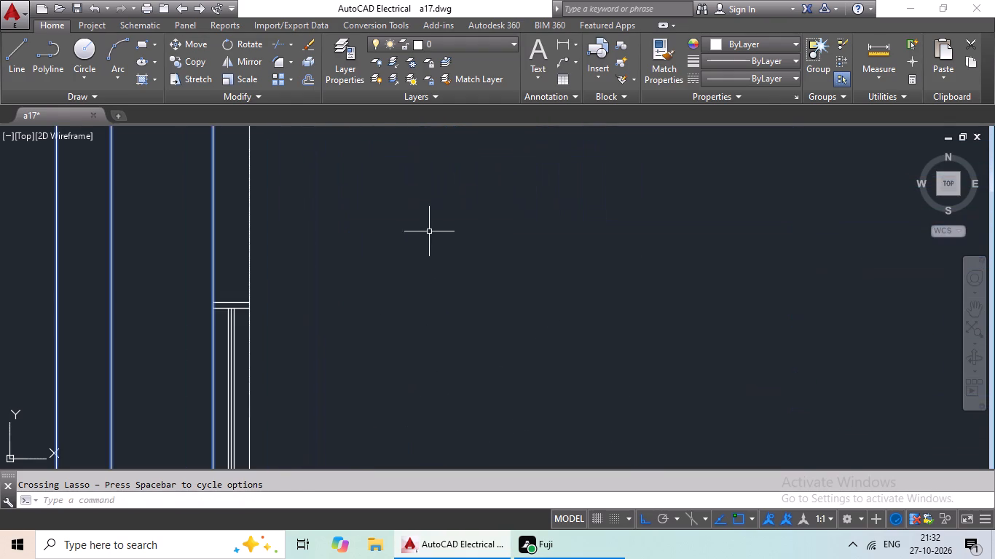
drag(435, 203, 226, 229)
scroll(425, 226, down, 2)
middle_drag(452, 259, 477, 155)
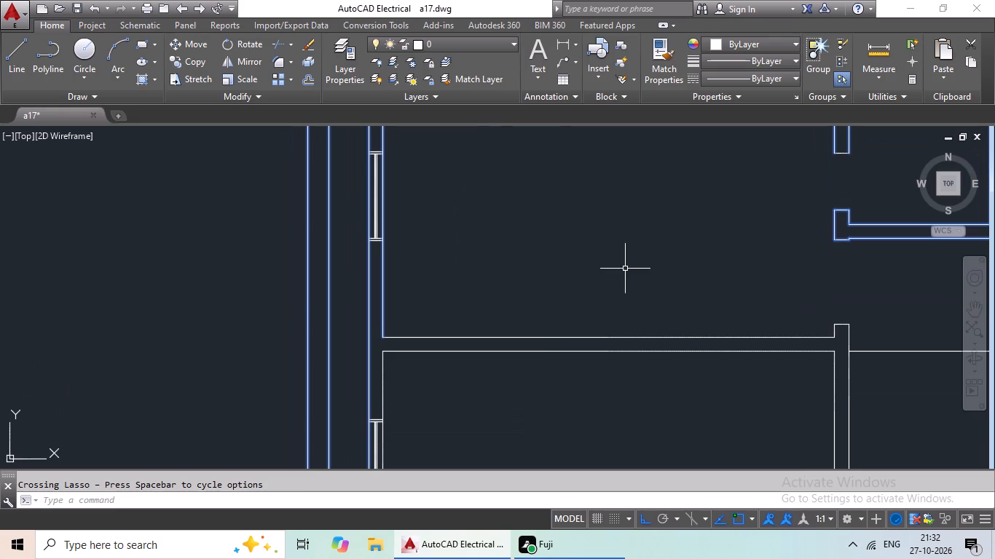
drag(625, 269, 520, 377)
middle_drag(634, 383, 350, 382)
drag(522, 293, 600, 318)
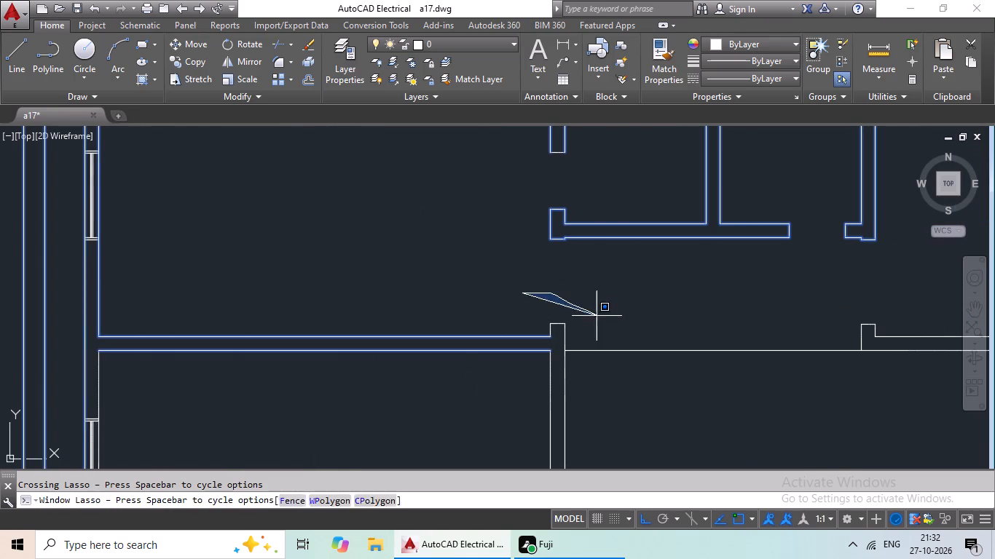
drag(600, 318, 511, 421)
drag(701, 315, 502, 413)
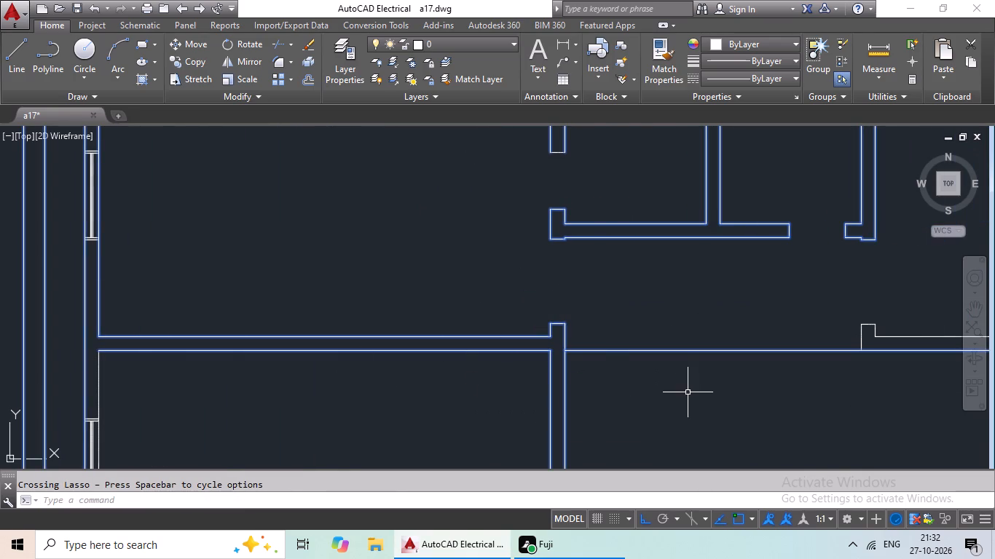
middle_drag(688, 392, 284, 397)
drag(548, 279, 455, 414)
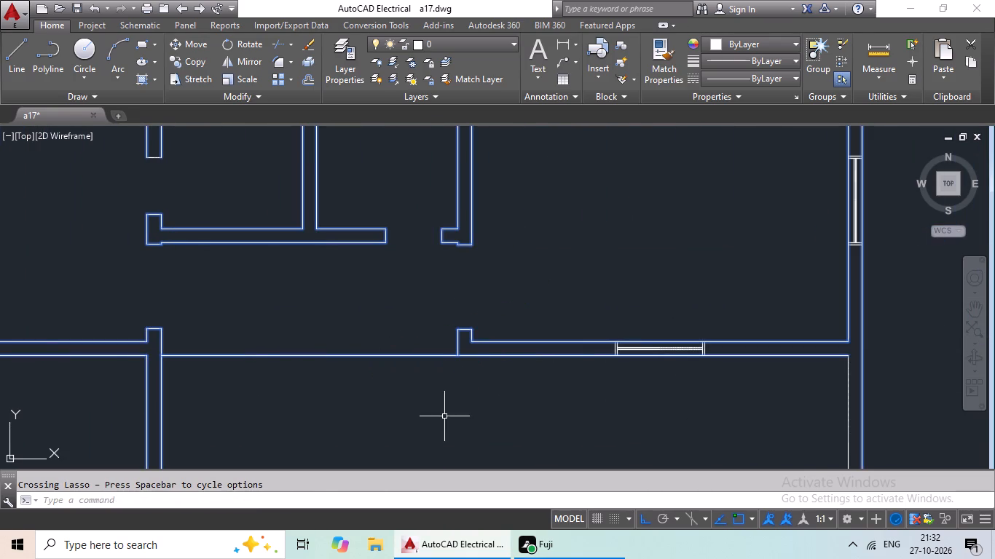
Add the inner east wall line between the dividing wall and the southern hall's door opening to the selection.
scroll(635, 313, down, 2)
middle_drag(673, 374, 674, 263)
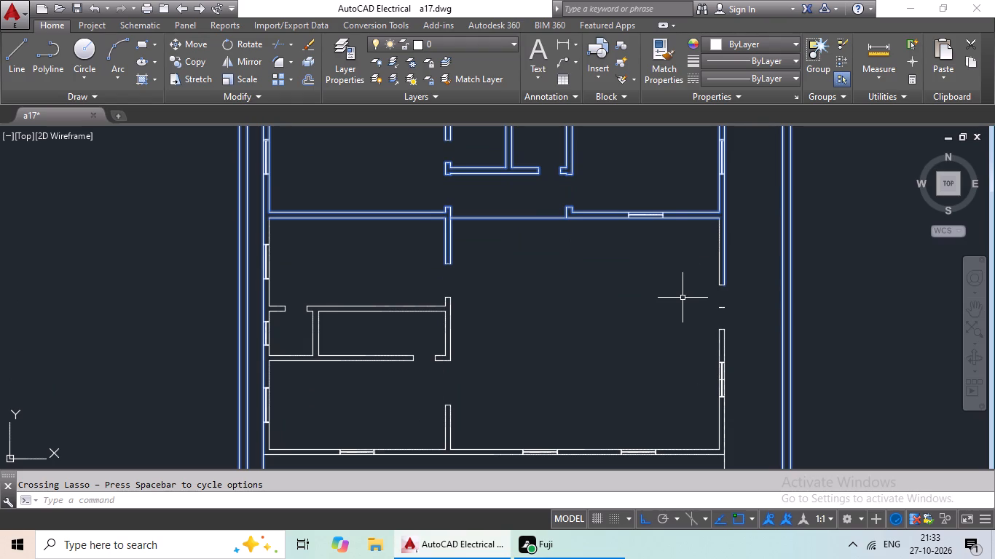
scroll(754, 270, up, 1)
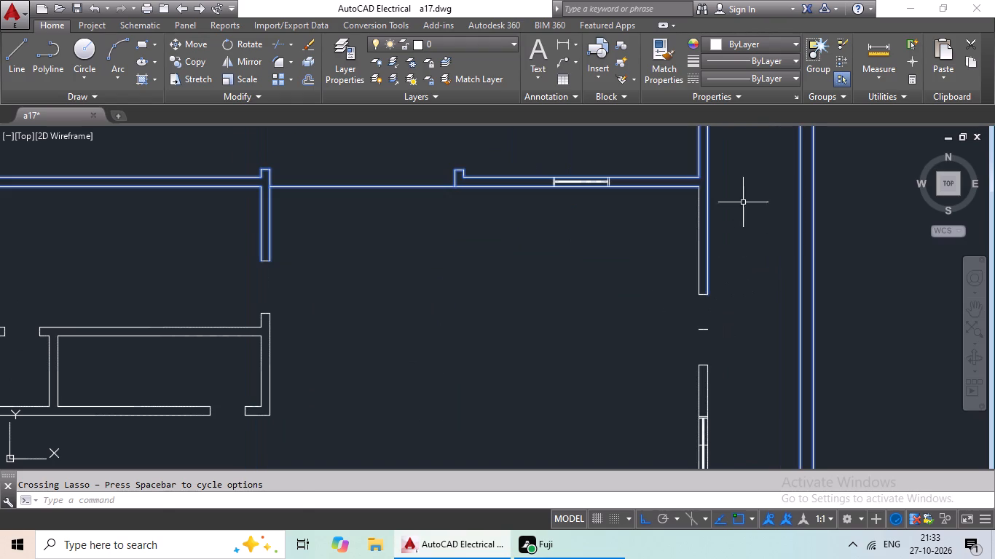
drag(747, 185, 666, 250)
Add the walls and door-opening ends of the two small west rooms beside the southern hall to the selection.
middle_drag(654, 302, 806, 205)
drag(579, 170, 255, 261)
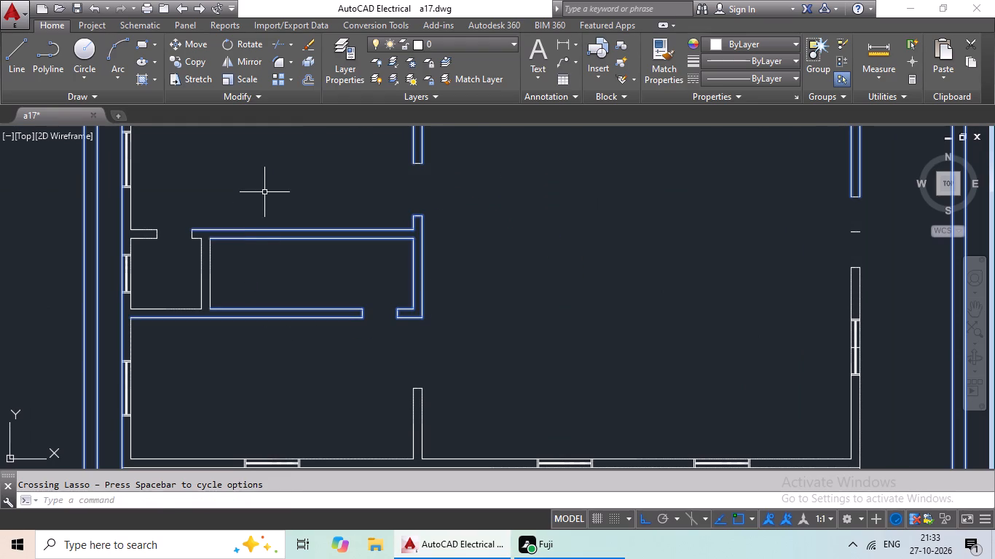
drag(266, 189, 149, 320)
scroll(171, 233, up, 1)
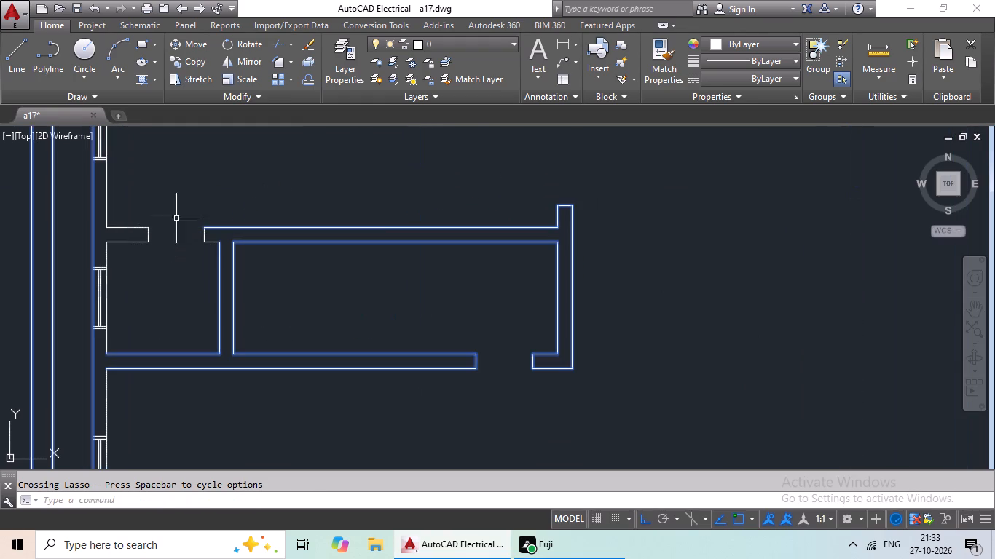
drag(197, 172, 89, 231)
middle_drag(192, 210, 358, 170)
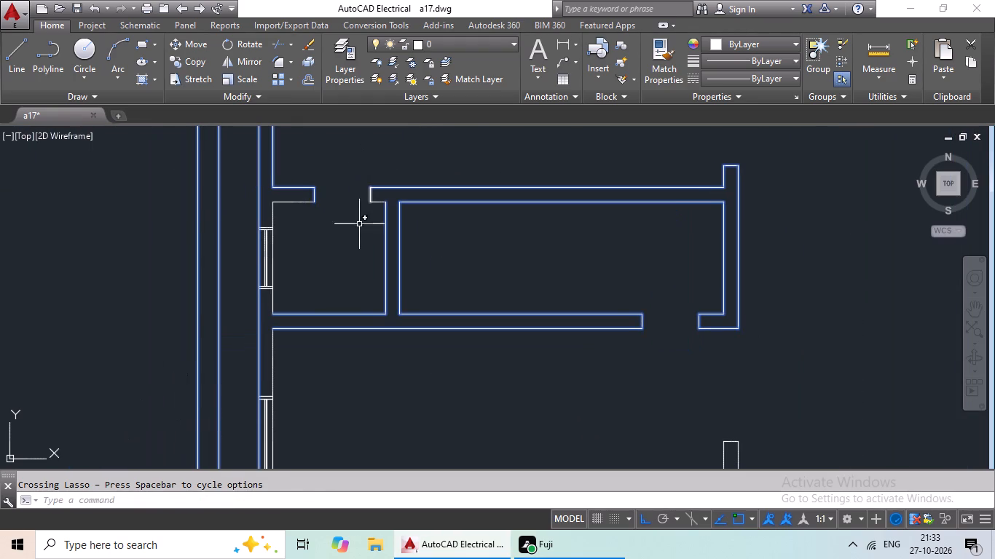
drag(345, 255, 263, 317)
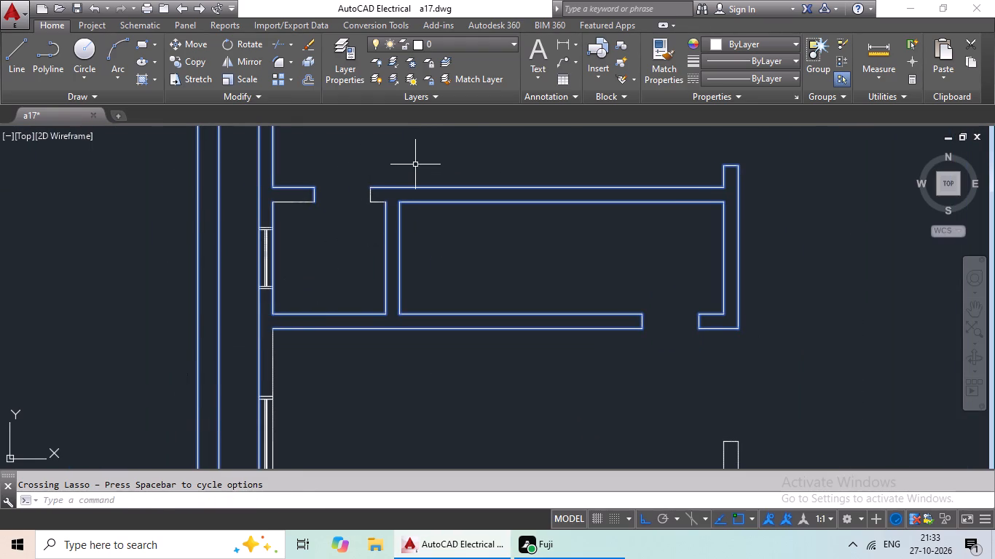
drag(415, 164, 417, 290)
drag(329, 168, 296, 200)
Add the southwest room's inner west and south walls, its short partition stub and the adjoining hall's inner south wall to the selection.
middle_drag(369, 270, 460, 117)
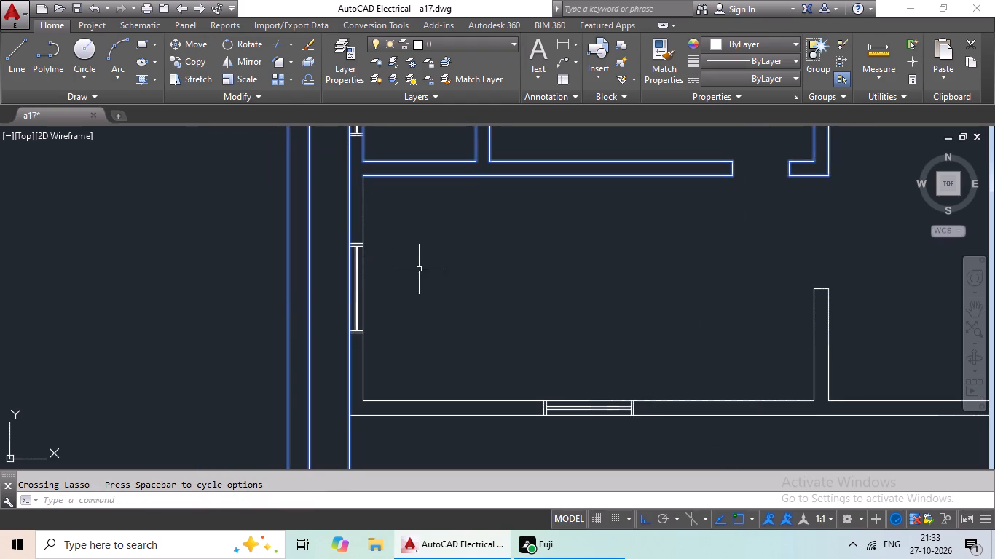
drag(438, 192, 353, 207)
middle_drag(538, 242, 557, 172)
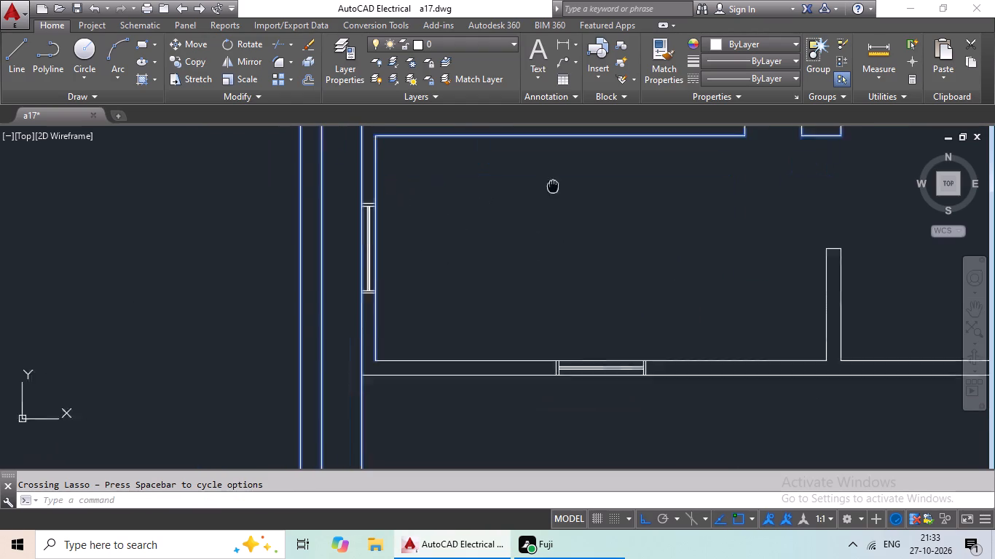
middle_drag(557, 172, 563, 135)
drag(559, 154, 469, 335)
middle_drag(487, 332, 325, 376)
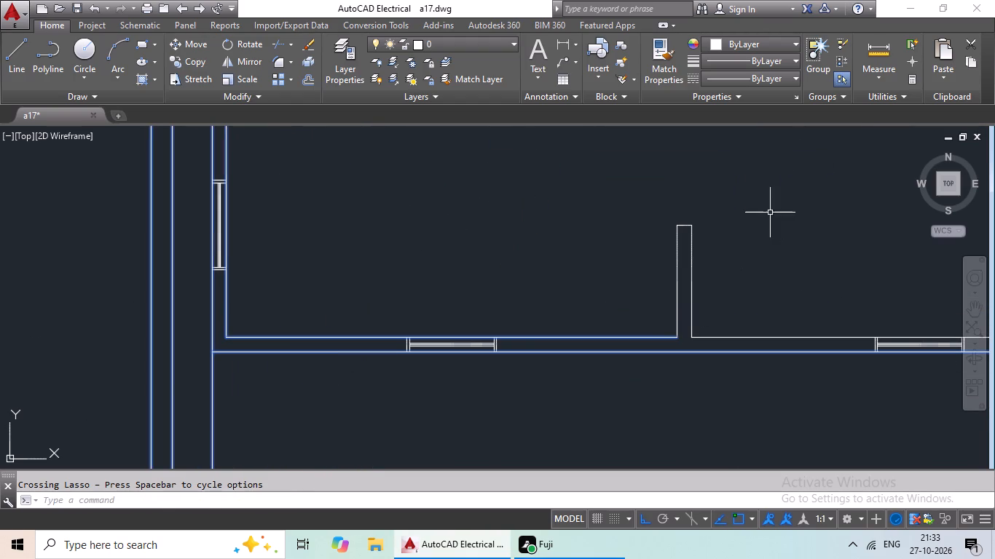
drag(771, 190, 701, 341)
drag(779, 297, 728, 399)
click(761, 365)
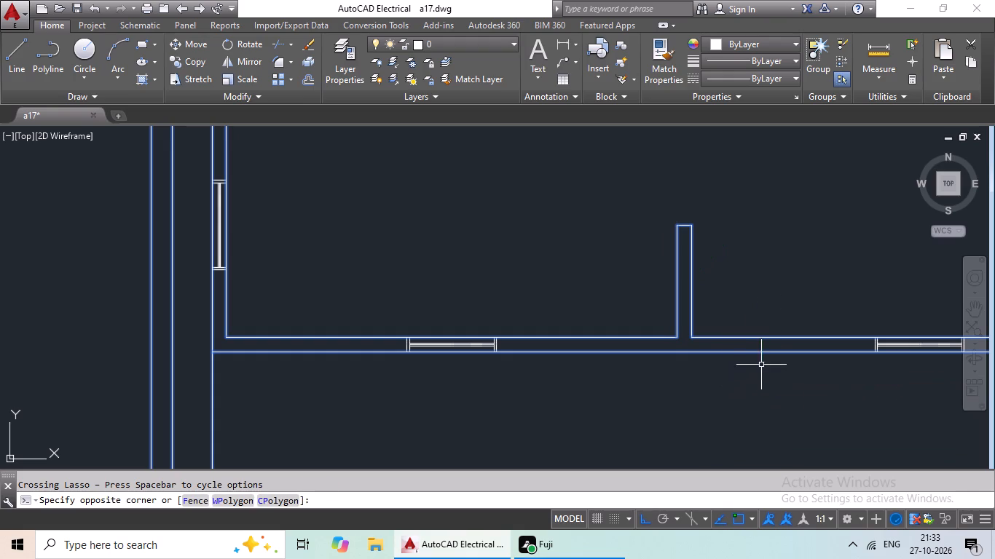
Add the southern hall's east wall south of the door opening, including the short mark within that opening, to the selection.
middle_drag(763, 291, 348, 273)
scroll(646, 266, down, 3)
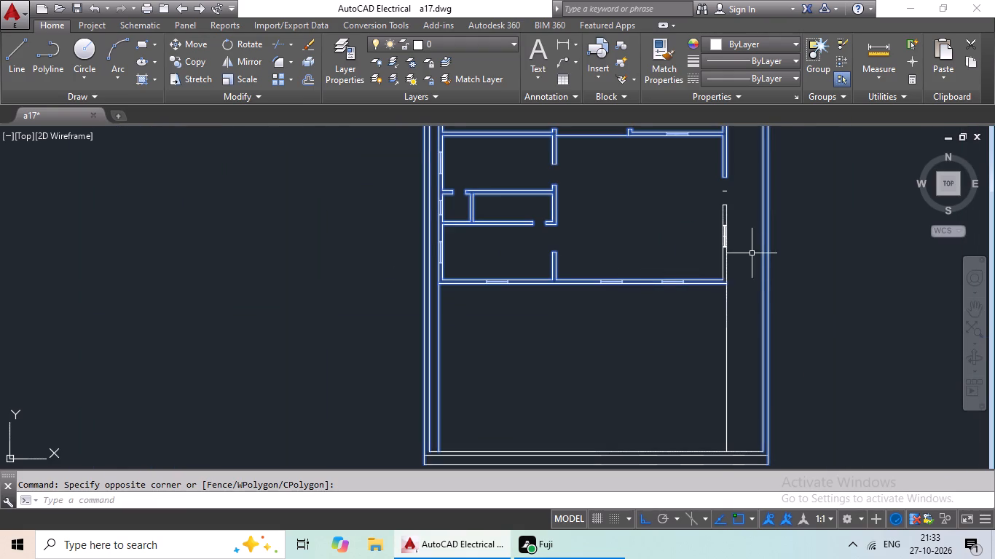
scroll(736, 232, up, 2)
middle_drag(733, 180, 672, 294)
drag(688, 223, 655, 222)
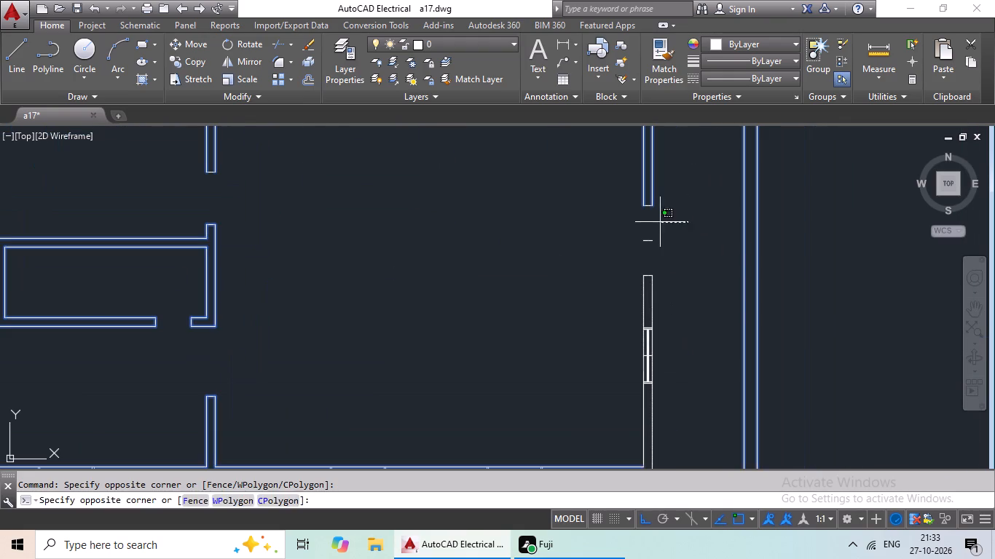
drag(655, 222, 667, 293)
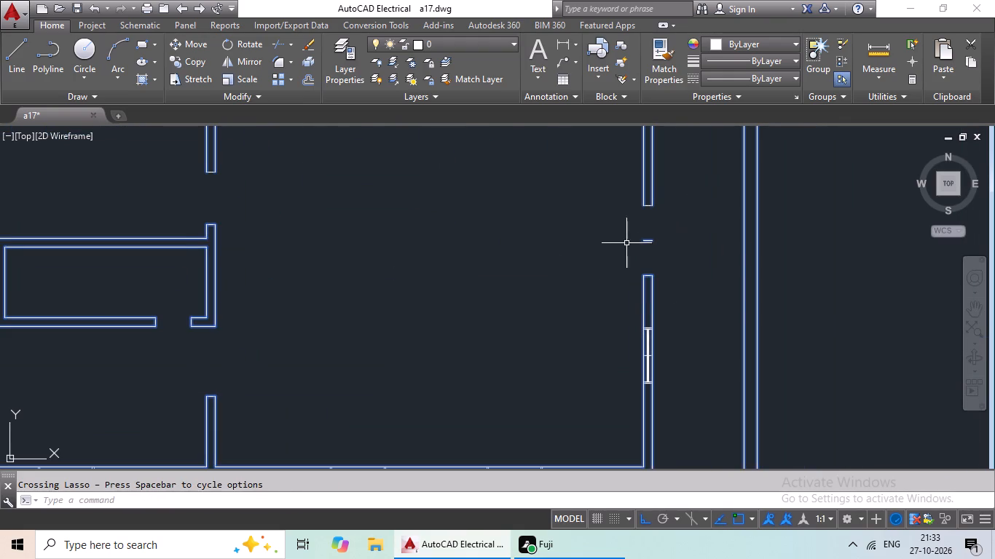
Add the southern boundary wall lines to the selection.
scroll(625, 243, down, 2)
middle_drag(594, 266, 626, 135)
drag(623, 297, 532, 401)
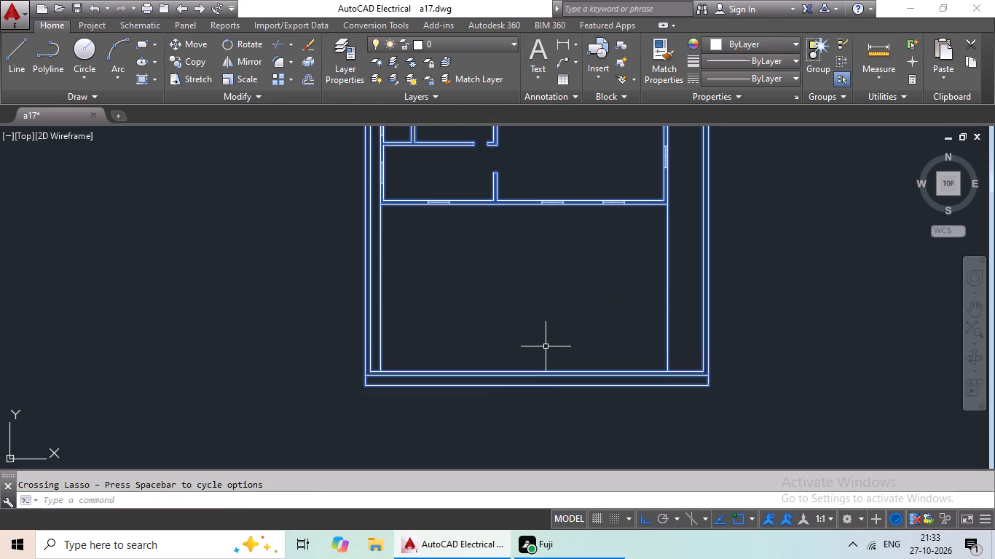
Add the missed inner north wall lines of the northwest room and the two small rooms beside it to the selection.
middle_drag(552, 316, 430, 413)
middle_drag(491, 236, 495, 422)
middle_drag(483, 299, 497, 408)
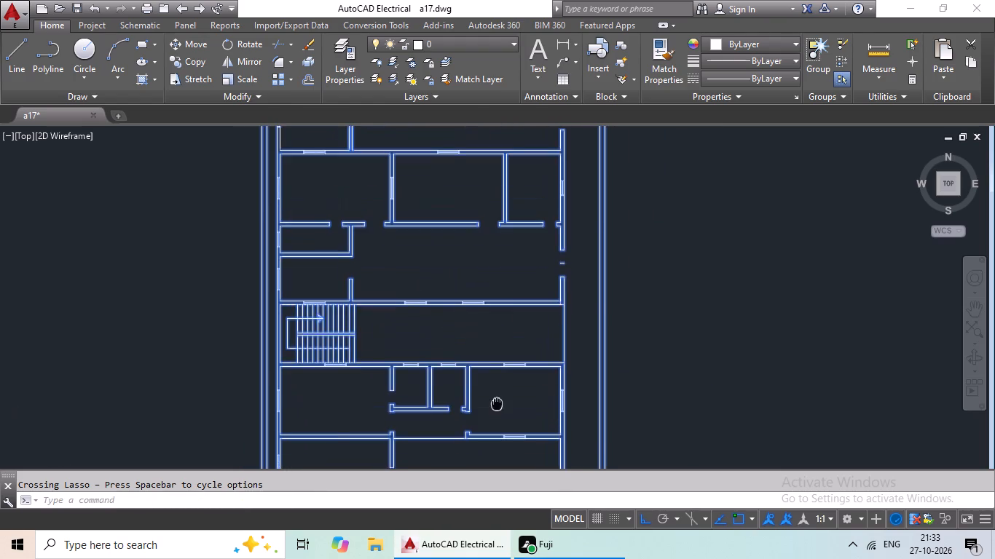
middle_drag(497, 408, 497, 409)
scroll(479, 264, up, 2)
middle_drag(484, 259, 532, 423)
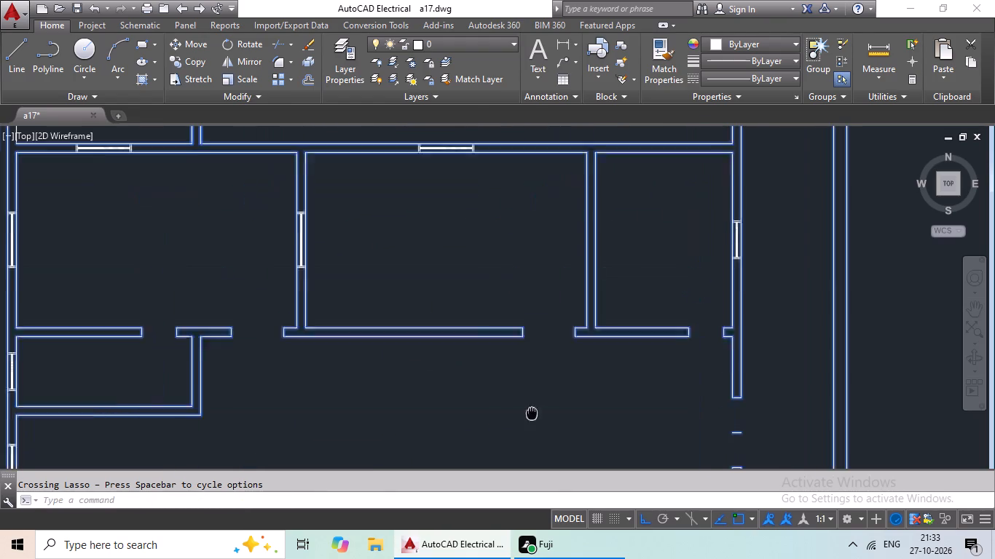
middle_drag(532, 423, 532, 436)
middle_drag(522, 291, 593, 508)
middle_drag(593, 345, 591, 477)
middle_drag(597, 389, 592, 429)
scroll(332, 204, up, 1)
drag(347, 180, 314, 236)
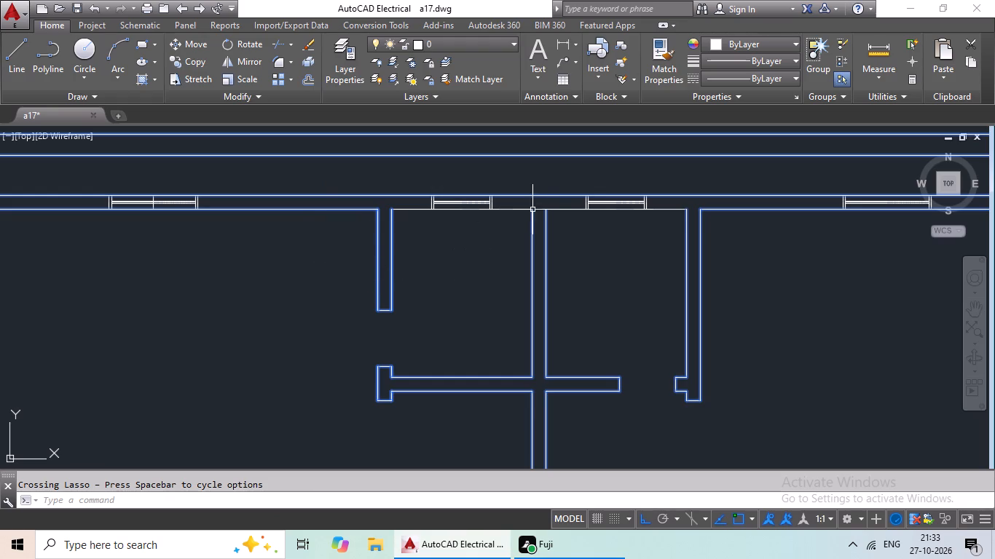
scroll(539, 198, up, 2)
drag(541, 173, 475, 253)
drag(634, 183, 616, 225)
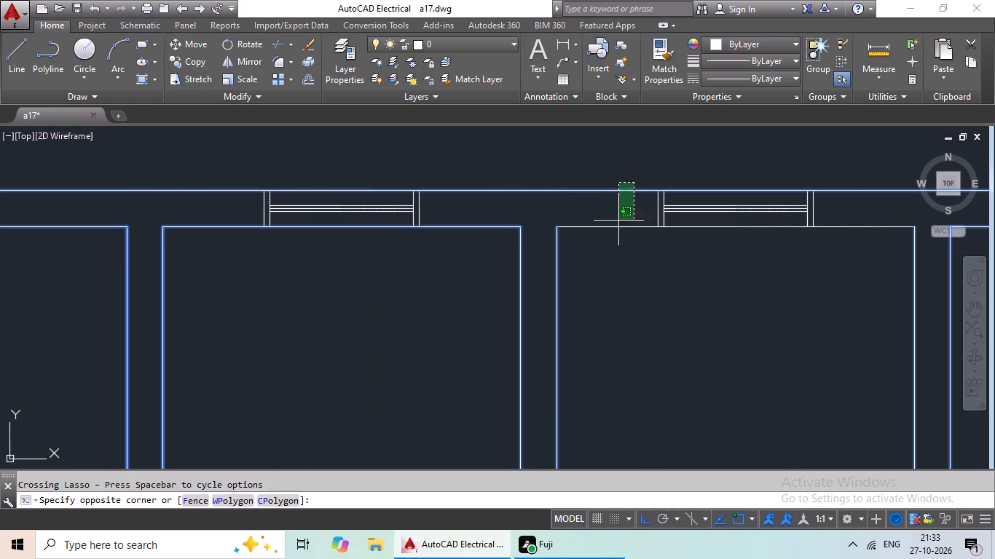
drag(616, 225, 605, 261)
Add the northern hall's inner west wall line and the north end line of its short partition to the selection.
scroll(673, 266, down, 2)
middle_drag(670, 278, 707, 174)
middle_drag(468, 235, 482, 226)
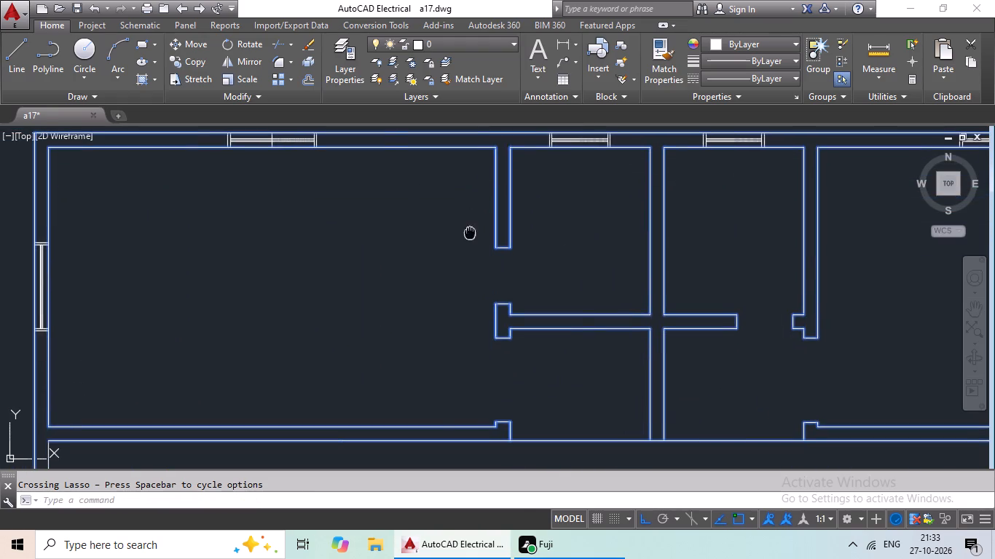
middle_drag(482, 226, 540, 191)
middle_drag(414, 242, 495, 184)
middle_drag(397, 258, 514, 144)
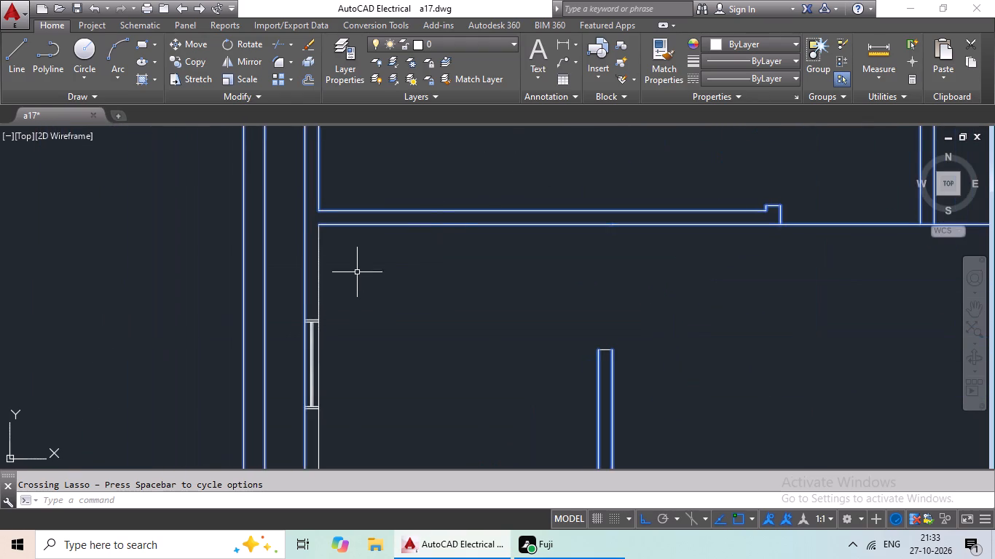
scroll(357, 272, up, 1)
drag(395, 214, 284, 258)
scroll(468, 242, down, 1)
middle_drag(515, 285, 514, 283)
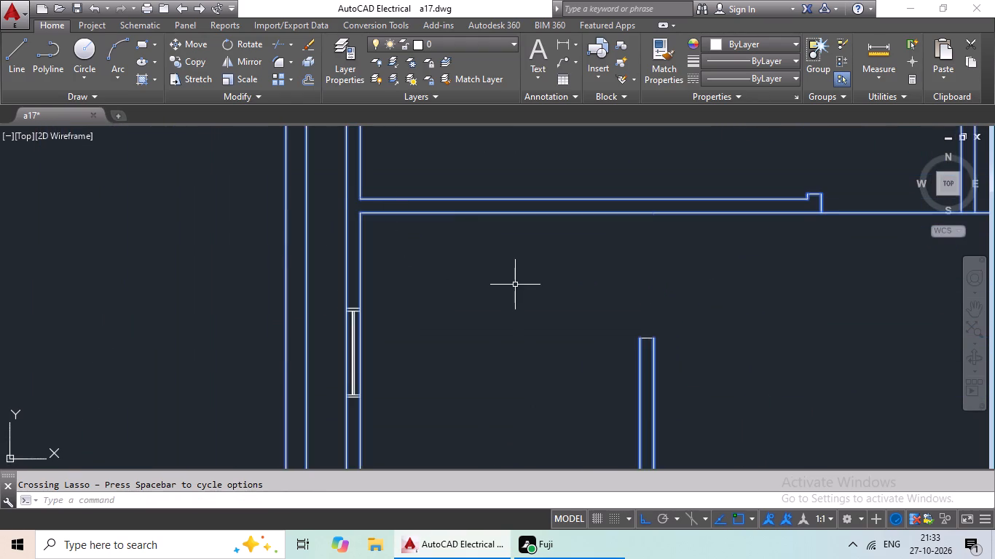
middle_drag(514, 283, 438, 202)
drag(632, 250, 586, 252)
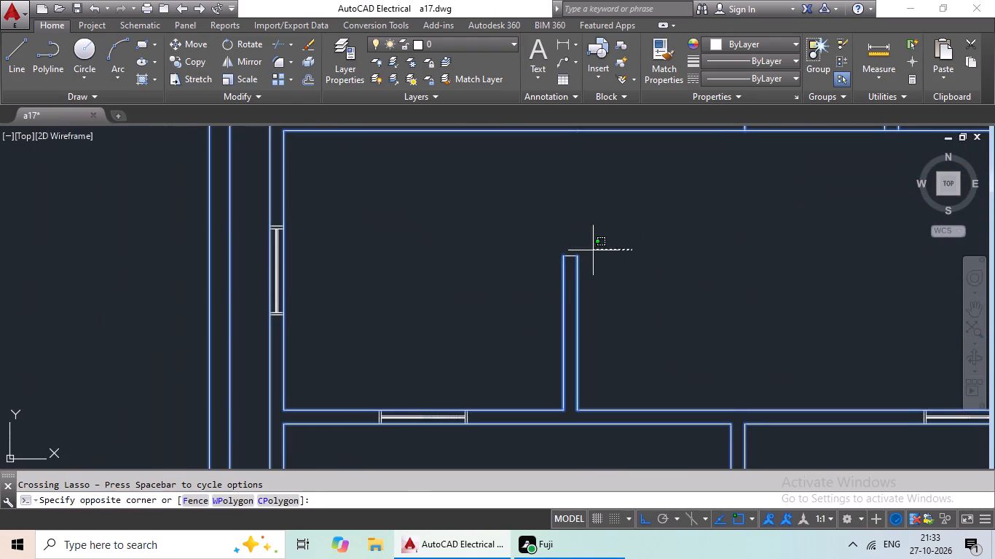
drag(586, 252, 543, 268)
Change the selected wall and staircase linework to the orange colour 248,153,30 and clear the selection.
scroll(677, 253, down, 2)
middle_drag(687, 252, 352, 191)
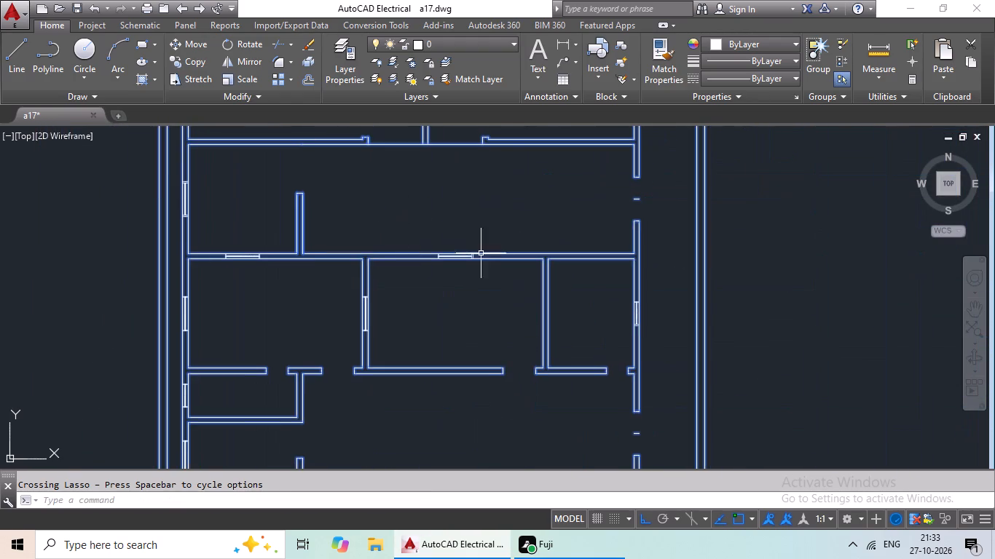
scroll(487, 259, down, 1)
middle_drag(488, 309, 550, 261)
middle_drag(548, 296, 592, 239)
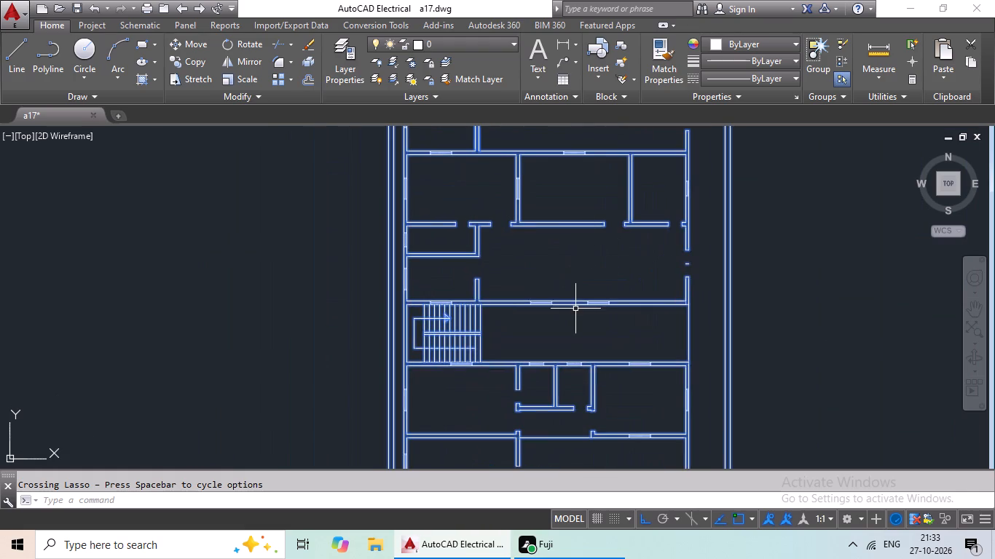
click(794, 45)
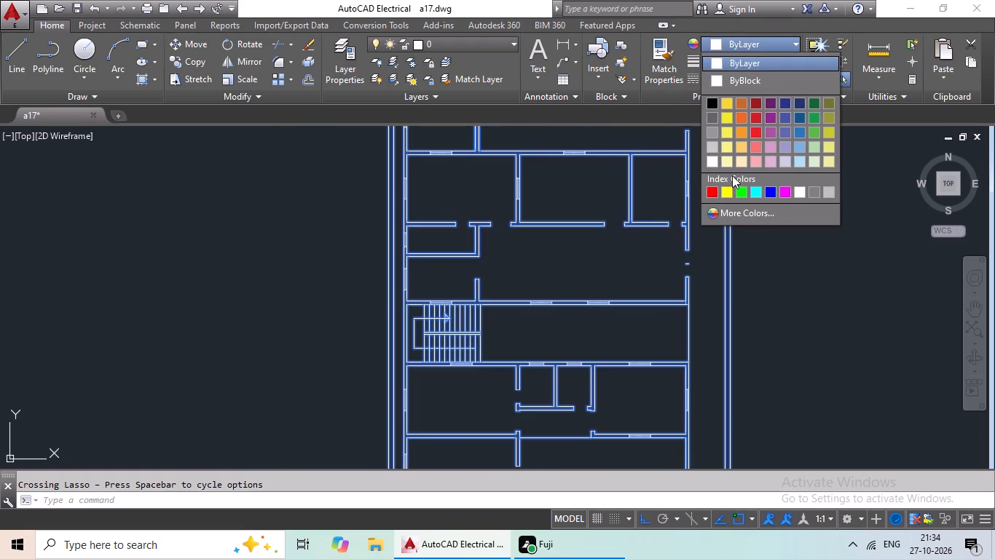
click(744, 135)
key(Escape)
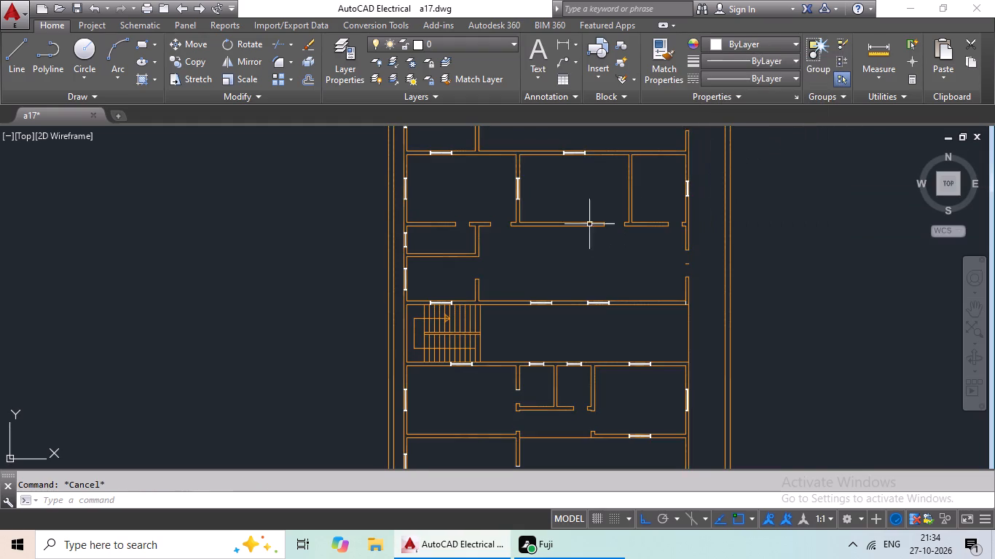
Select all lines of the window in the northeast room's north wall, leaving out the wall lines.
middle_drag(583, 207, 483, 342)
middle_drag(505, 220, 462, 300)
scroll(499, 226, up, 2)
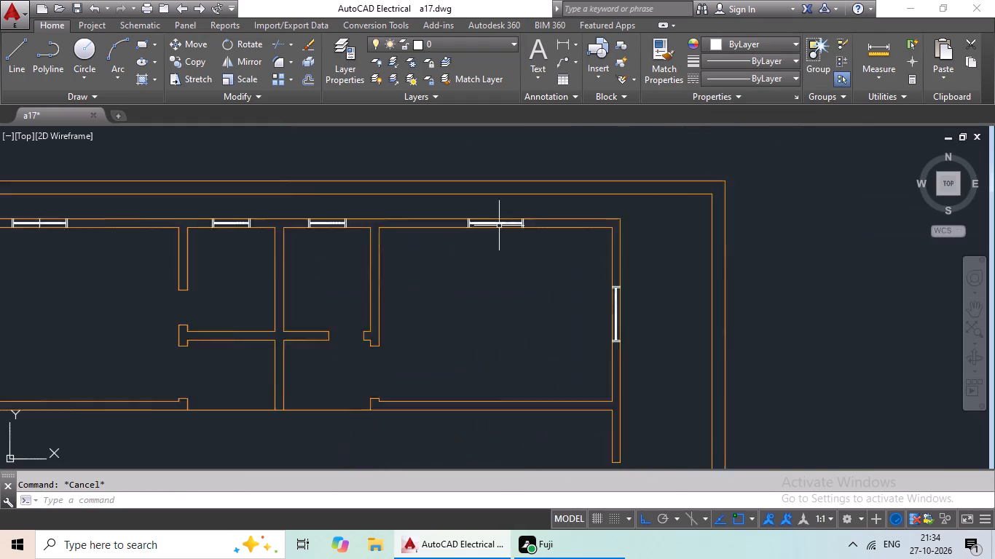
scroll(499, 226, up, 4)
drag(577, 229, 518, 251)
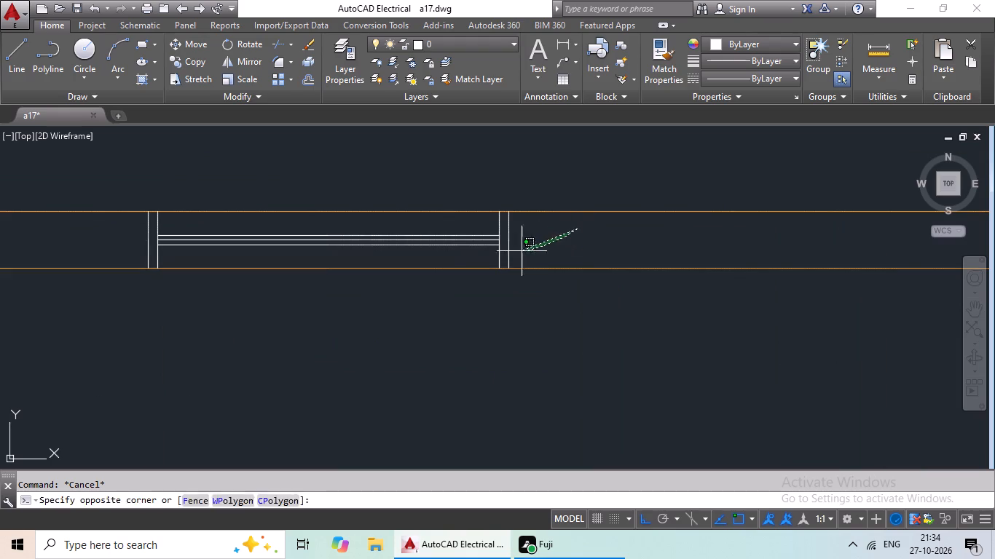
drag(518, 251, 138, 236)
Add the window in the north wall of the eastern small room to the selection.
scroll(305, 325, down, 2)
middle_drag(307, 325, 689, 298)
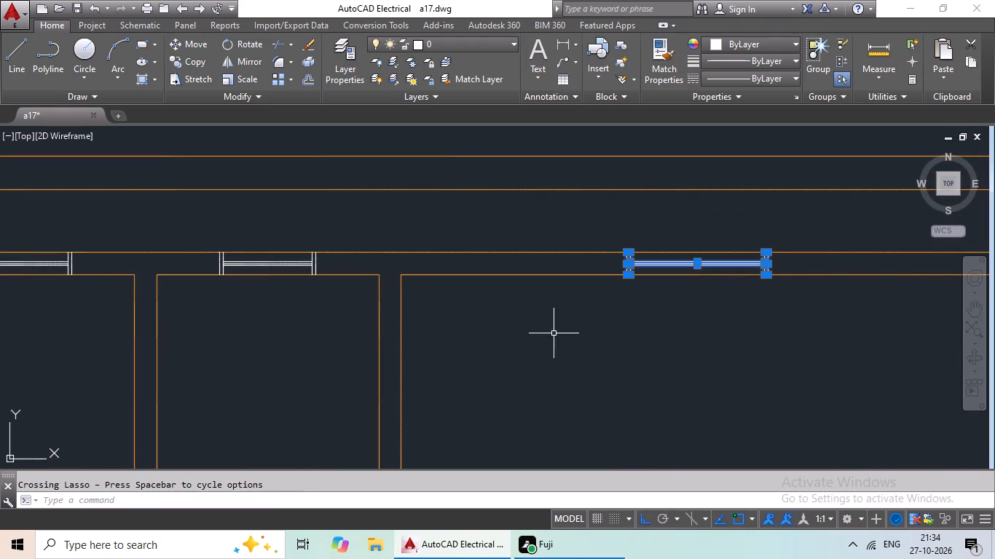
scroll(233, 261, up, 3)
drag(630, 263, 444, 280)
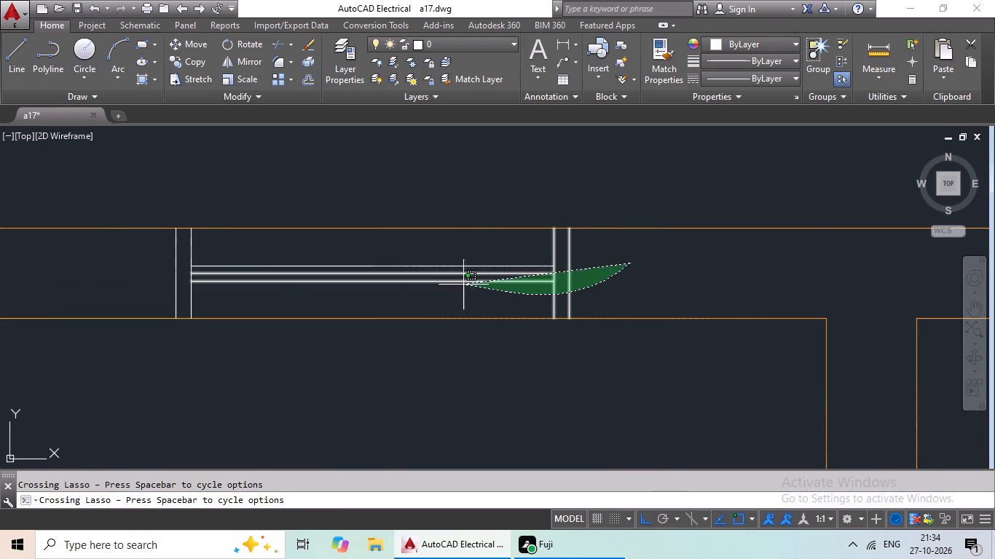
drag(444, 280, 138, 276)
Add the window in the north wall of the western small room to the selection, including its outermost west end line.
scroll(409, 408, down, 2)
middle_drag(343, 441, 946, 317)
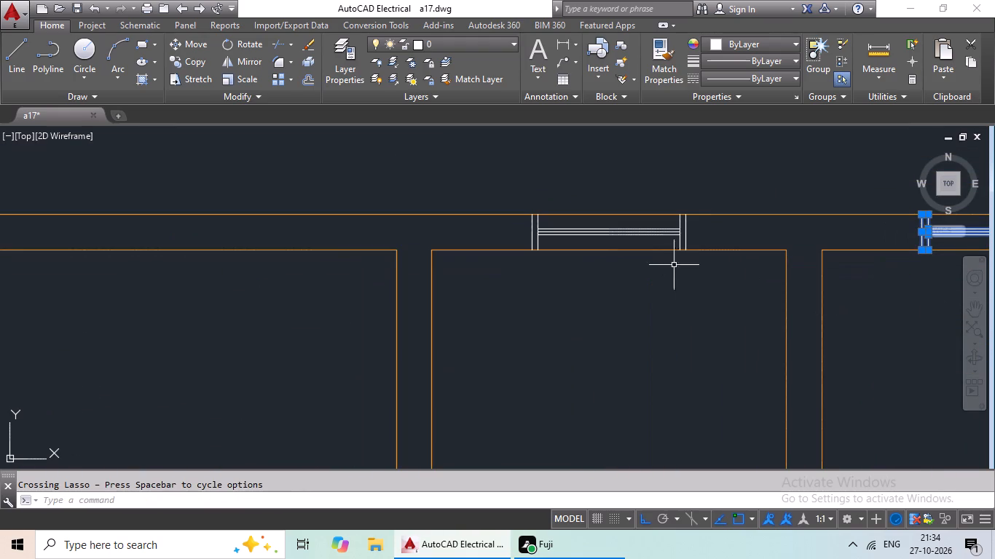
scroll(700, 227, up, 2)
drag(741, 235, 331, 227)
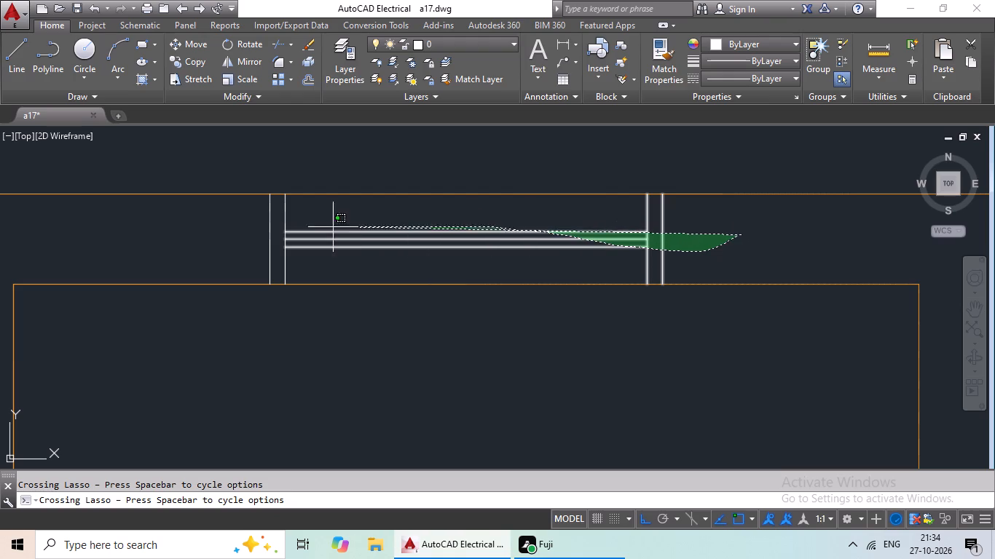
drag(331, 227, 270, 235)
scroll(377, 256, down, 2)
scroll(335, 249, up, 4)
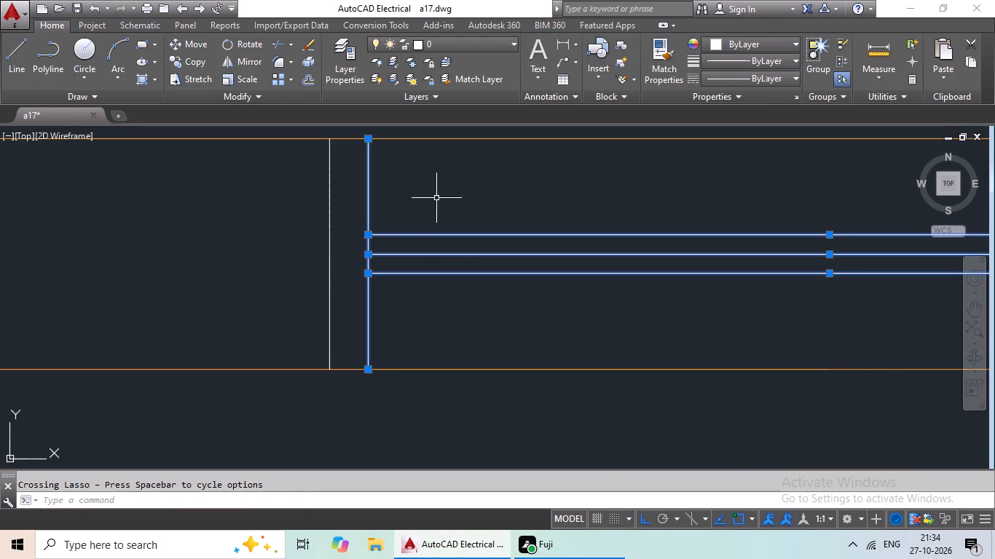
drag(442, 191, 291, 240)
Add the glazing lines and both pairs of end lines of the northwest room's north window to the selection.
scroll(316, 234, down, 4)
middle_drag(330, 297, 549, 243)
scroll(349, 291, down, 3)
middle_drag(313, 294, 489, 293)
scroll(405, 262, up, 4)
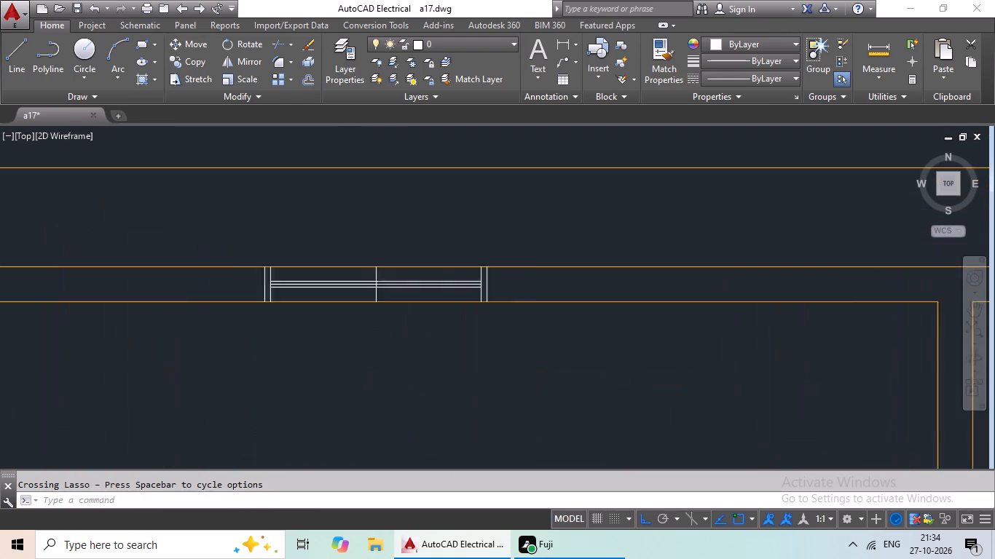
scroll(578, 302, up, 2)
drag(604, 282, 588, 294)
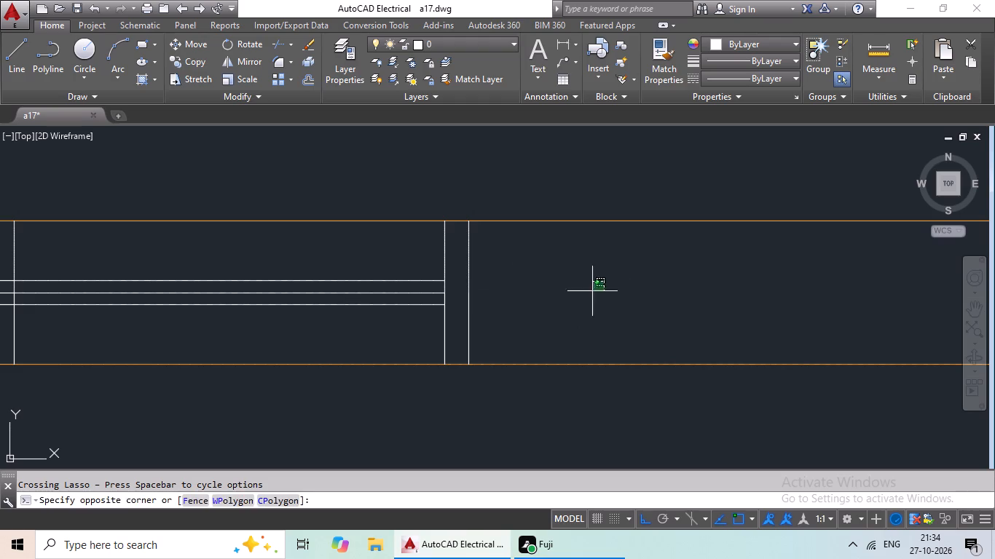
drag(588, 294, 321, 281)
middle_drag(286, 301, 790, 368)
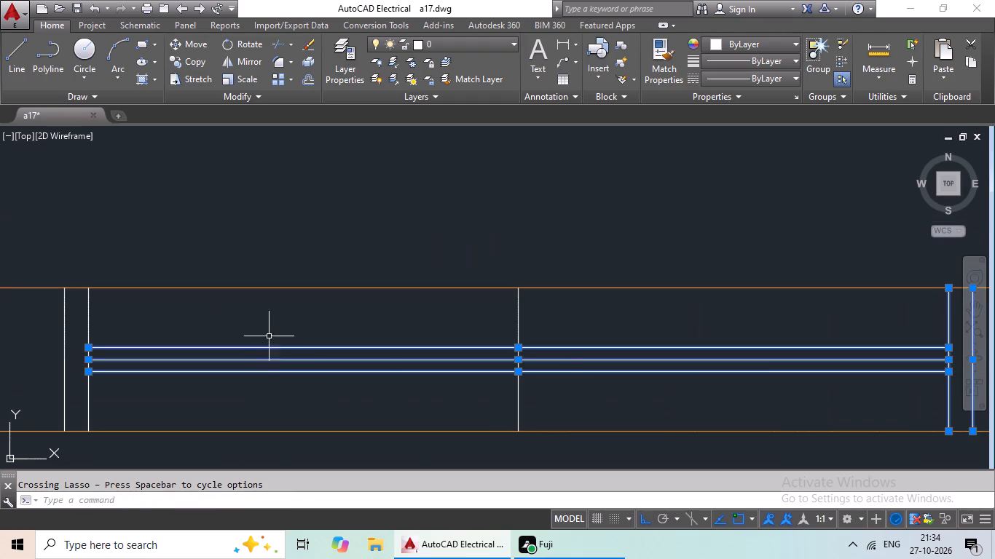
drag(262, 315, 42, 346)
Add the glazing lines and both pairs of end lines of the northwest room's west window to the selection.
scroll(424, 398, down, 3)
middle_drag(437, 433, 463, 405)
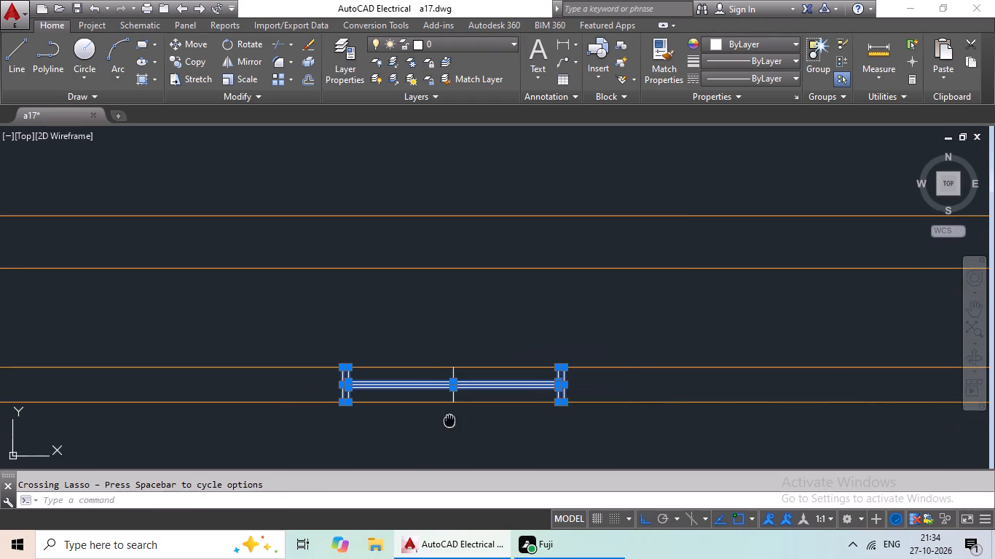
middle_drag(463, 405, 607, 213)
scroll(534, 283, down, 2)
middle_drag(527, 298, 613, 206)
scroll(418, 251, up, 2)
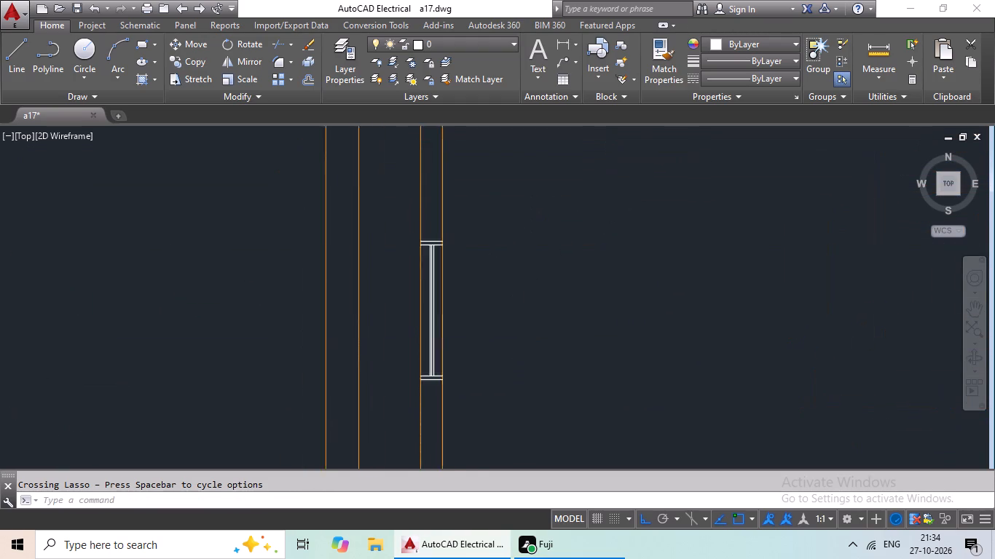
scroll(418, 251, up, 1)
drag(471, 197, 444, 319)
scroll(446, 320, down, 2)
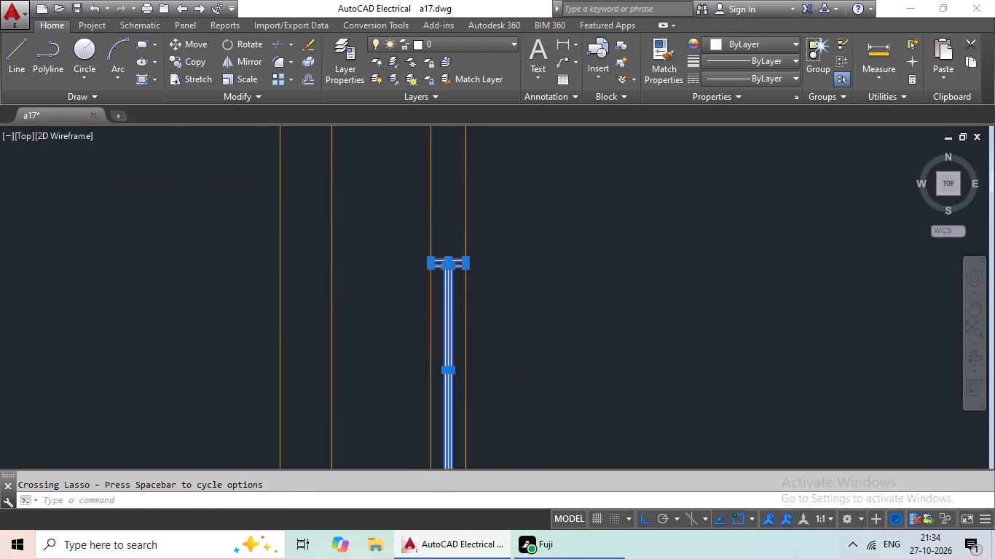
middle_drag(450, 299, 471, 167)
scroll(474, 274, up, 4)
drag(488, 271, 482, 288)
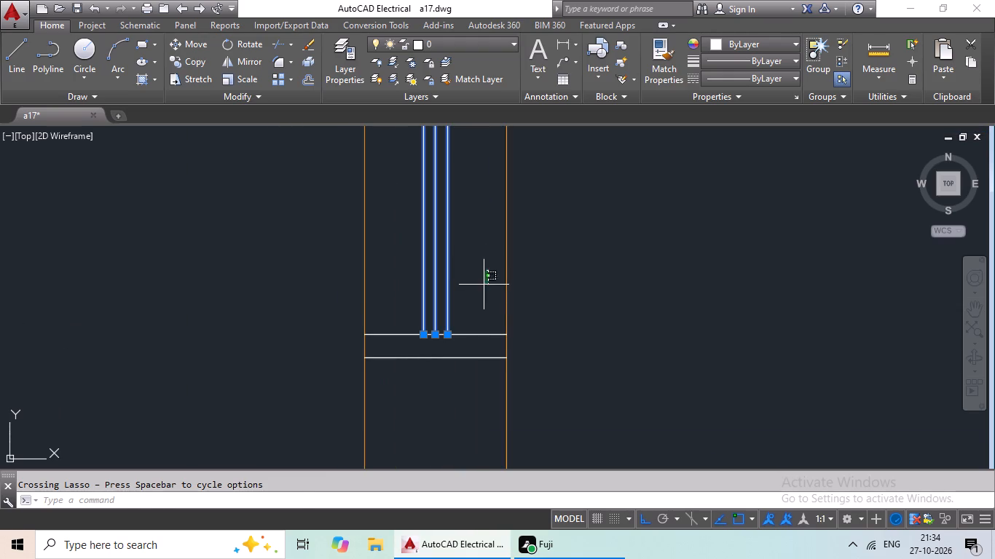
drag(482, 288, 452, 379)
scroll(545, 363, down, 3)
scroll(712, 345, down, 3)
middle_drag(792, 345, 559, 279)
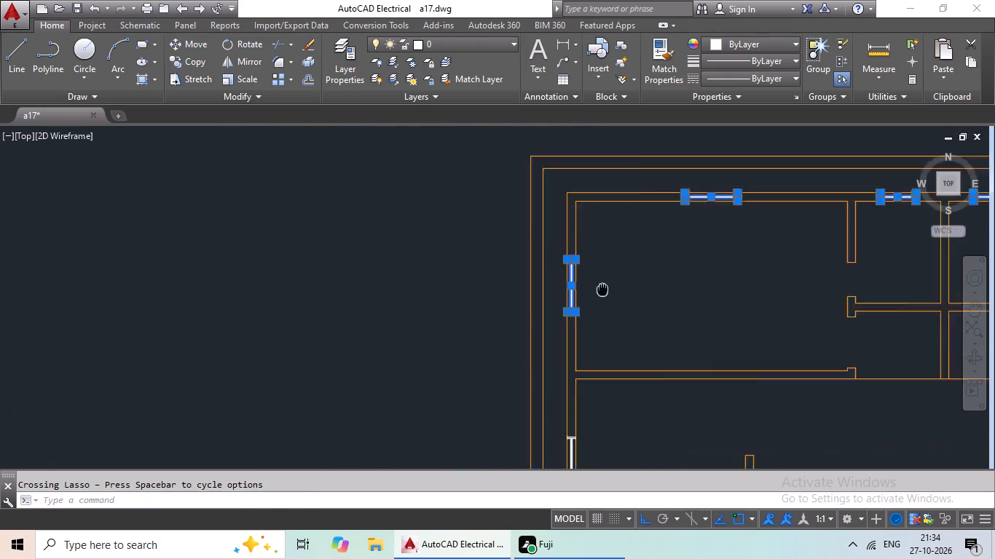
Add the west wall window of the hall just south of the northwest room to the selection, with its end lines.
middle_drag(559, 279, 331, 244)
scroll(479, 272, down, 3)
middle_drag(570, 301, 510, 301)
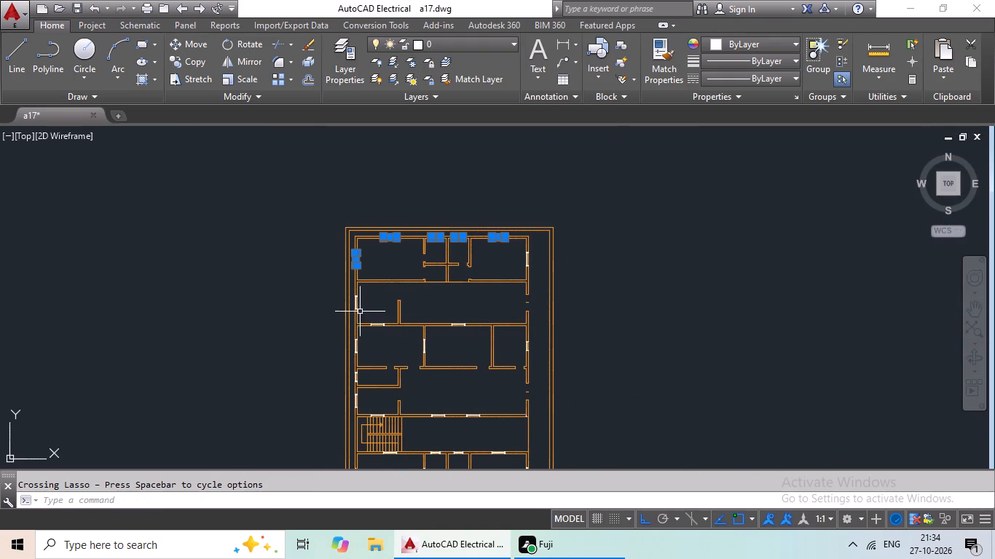
scroll(358, 311, up, 5)
scroll(320, 198, up, 2)
middle_drag(318, 182, 320, 183)
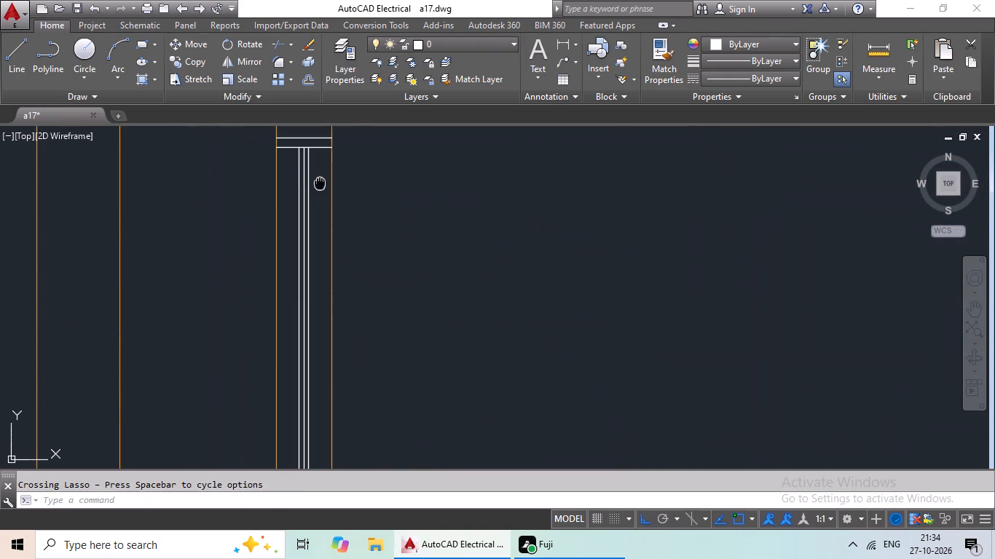
middle_drag(320, 183, 567, 199)
scroll(567, 199, down, 1)
drag(564, 154, 542, 194)
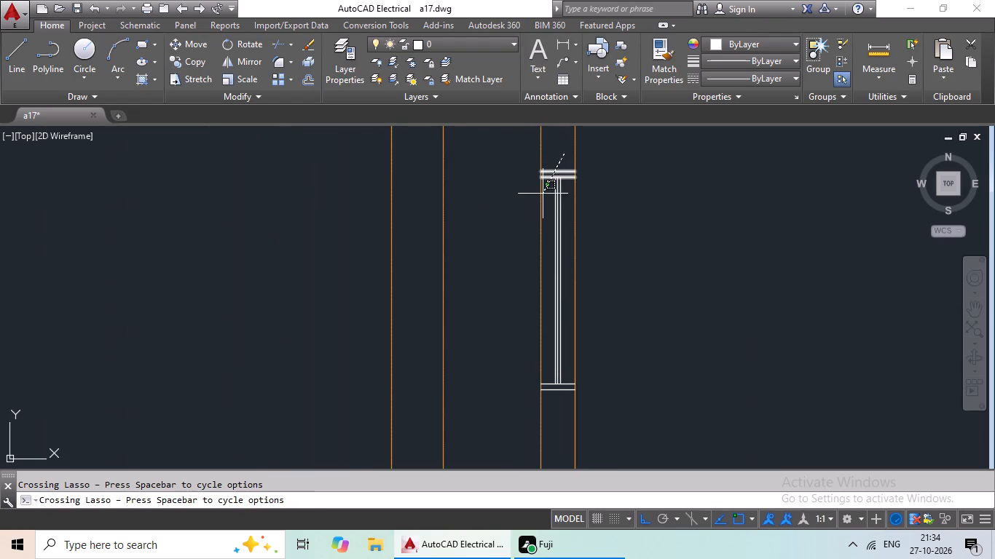
drag(542, 194, 556, 417)
Add the western window in the hall's south wall, including both pairs of end lines, to the selection.
scroll(613, 385, down, 2)
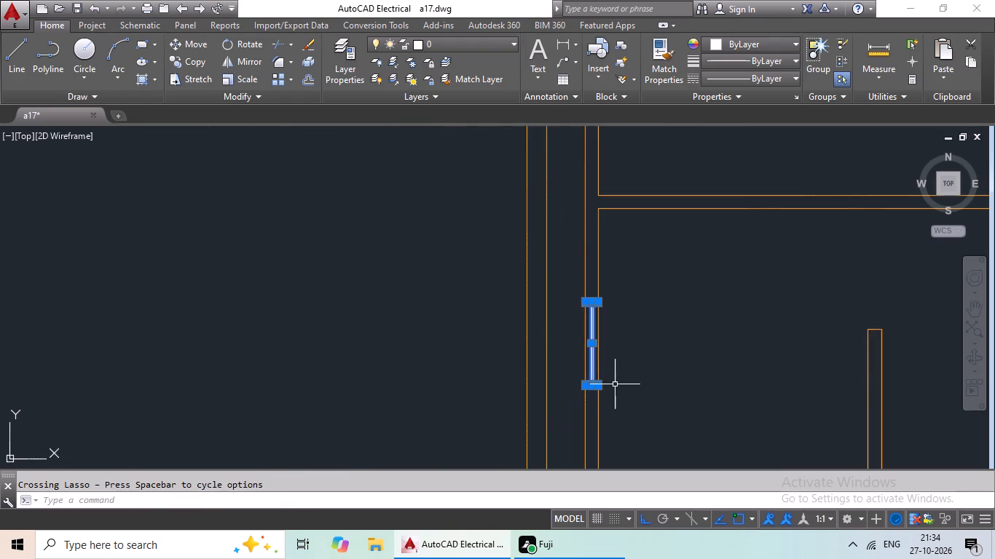
middle_drag(693, 388, 438, 132)
scroll(518, 218, up, 5)
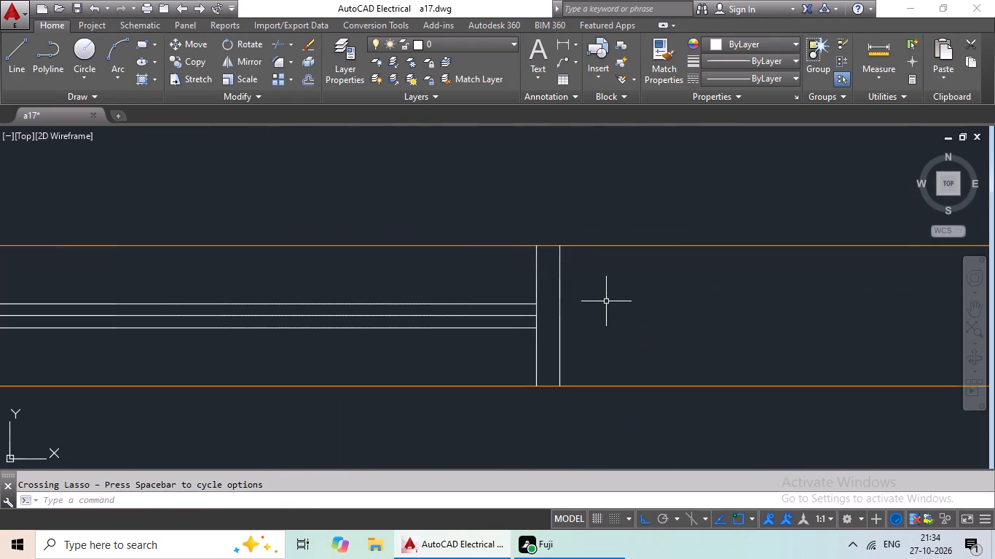
middle_drag(624, 304, 837, 292)
scroll(918, 289, down, 2)
middle_drag(898, 288, 799, 284)
scroll(798, 284, up, 1)
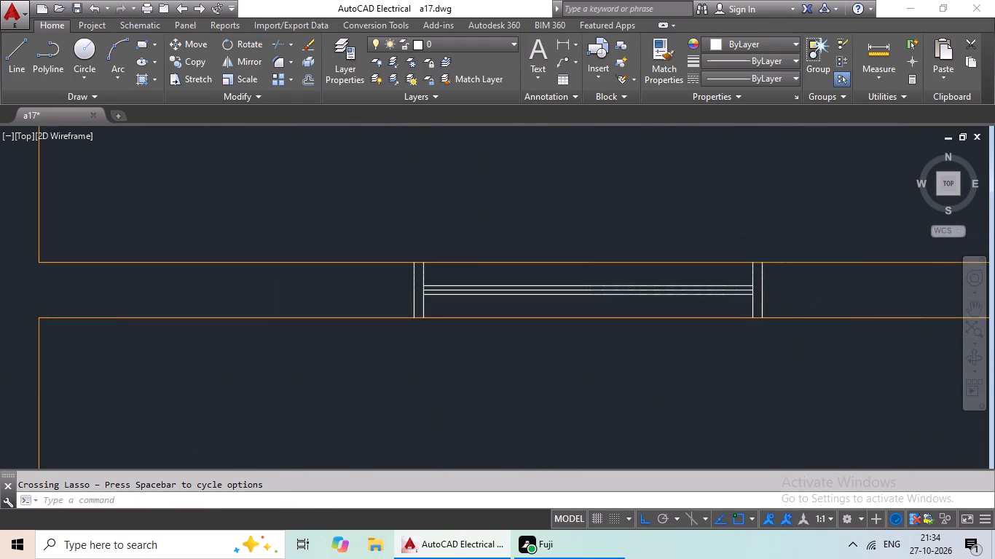
drag(827, 279, 189, 282)
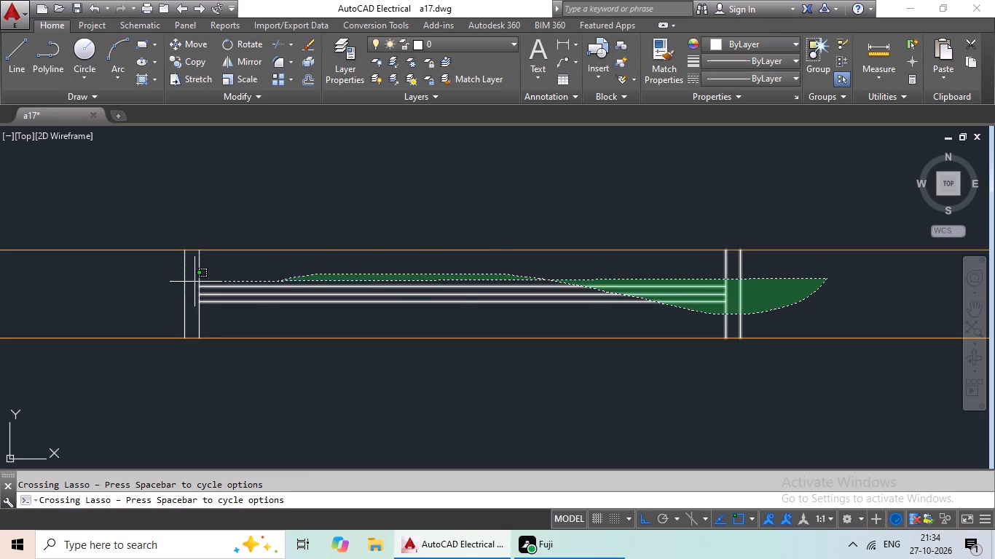
drag(189, 282, 162, 288)
Add the eastern window in the hall's south wall, with its glazing and end lines, to the selection.
scroll(306, 269, down, 2)
middle_drag(344, 320, 361, 239)
scroll(444, 255, down, 1)
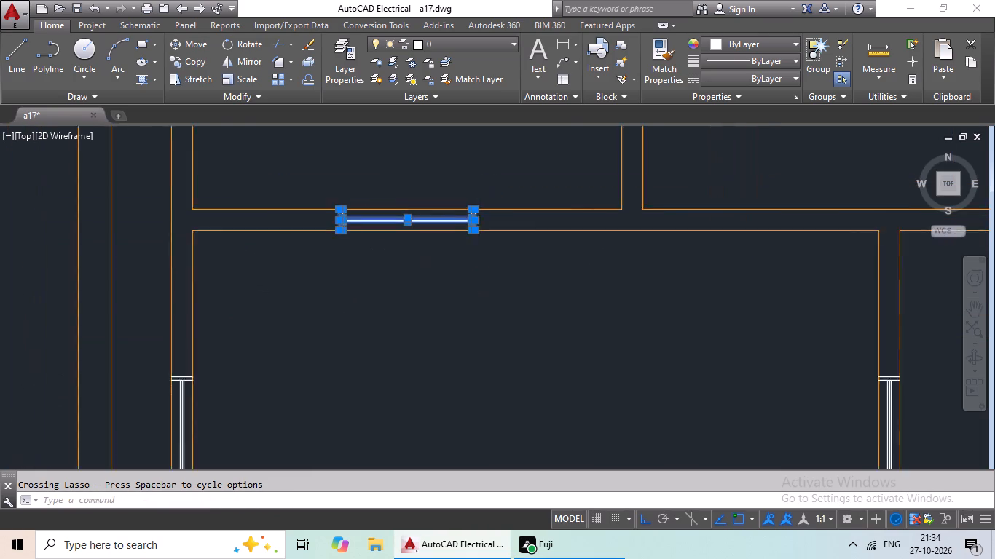
scroll(444, 255, down, 3)
middle_drag(640, 281, 548, 317)
scroll(581, 300, up, 4)
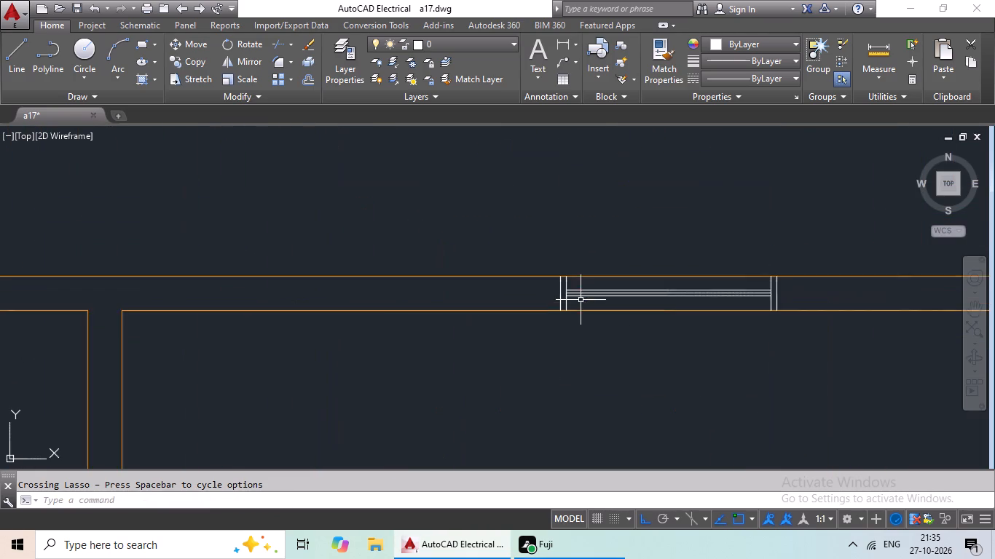
scroll(581, 300, up, 1)
middle_drag(725, 298, 471, 301)
drag(715, 289, 562, 301)
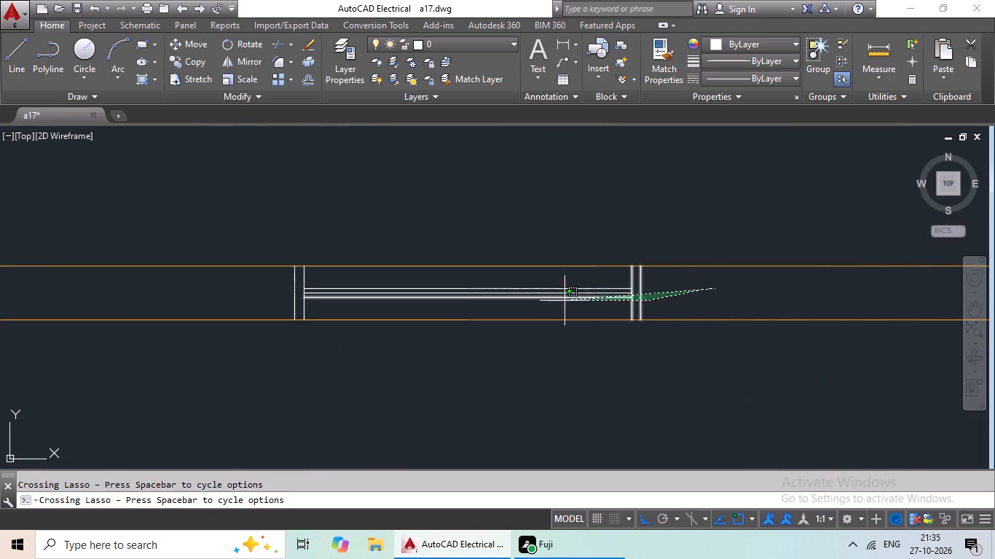
drag(562, 301, 260, 290)
Add the glazing lines and end lines of the northeast room's east window to the selection.
scroll(406, 287, down, 5)
scroll(472, 307, down, 1)
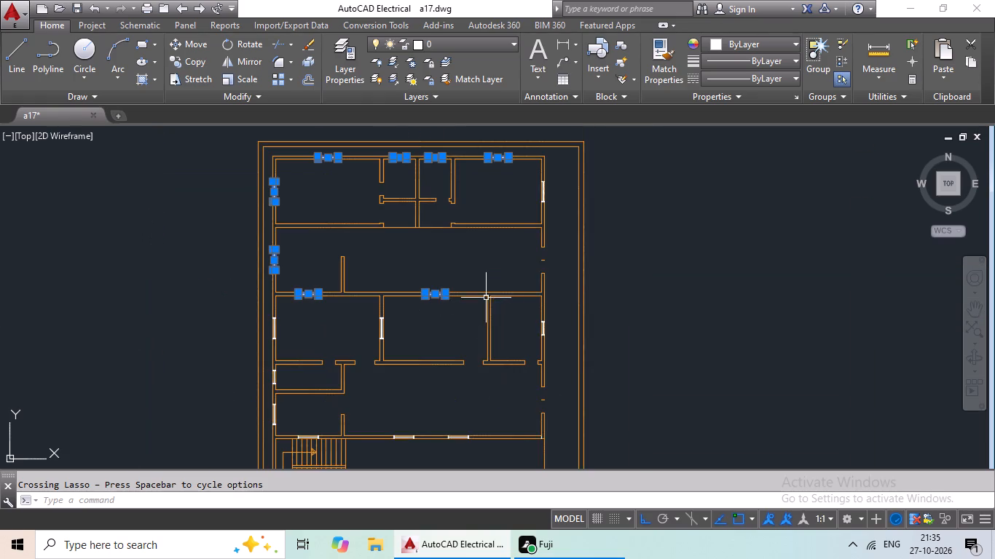
middle_drag(522, 270, 448, 360)
scroll(473, 276, up, 5)
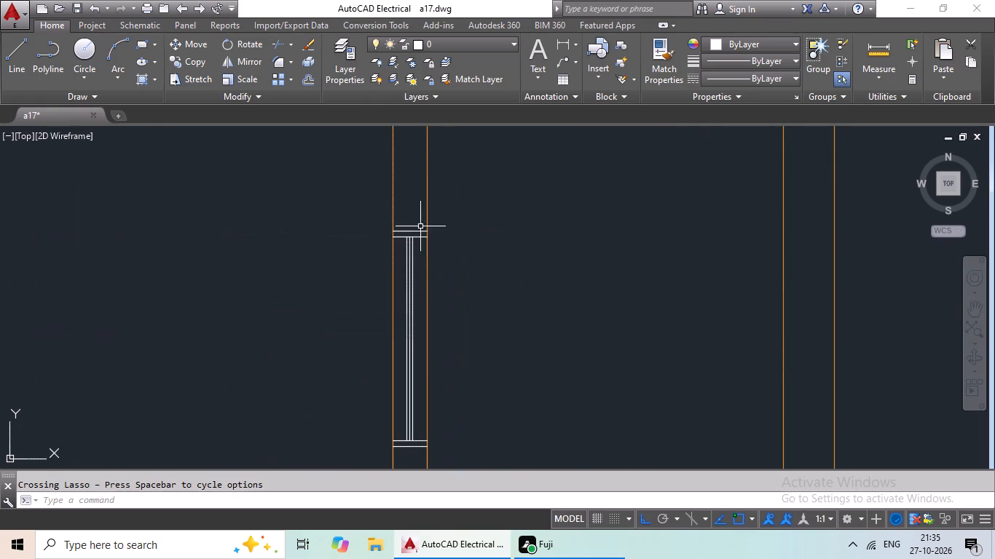
drag(412, 209, 411, 370)
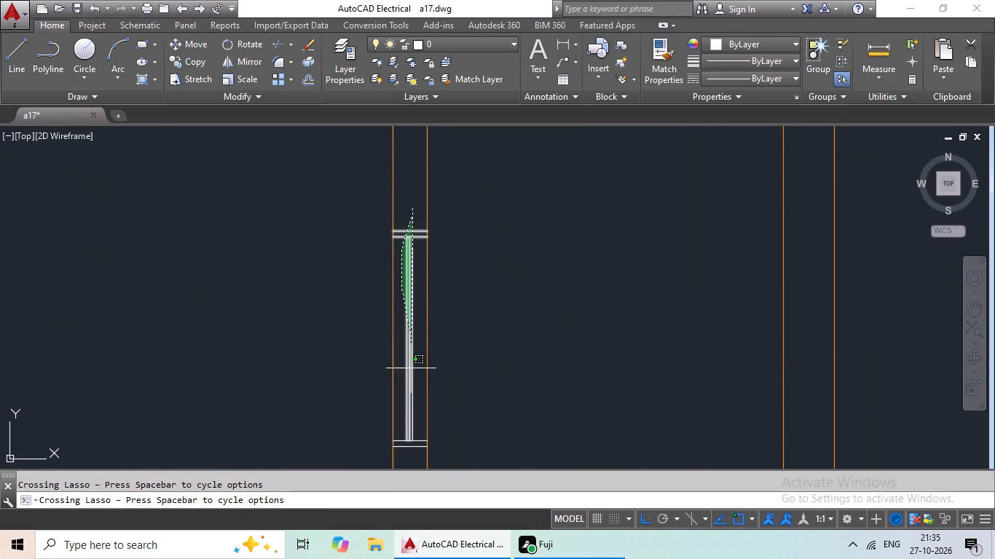
drag(411, 370, 404, 461)
Add the window in the partition between the western and central rooms south of the hall to the selection.
scroll(409, 440, down, 3)
middle_drag(311, 400, 340, 368)
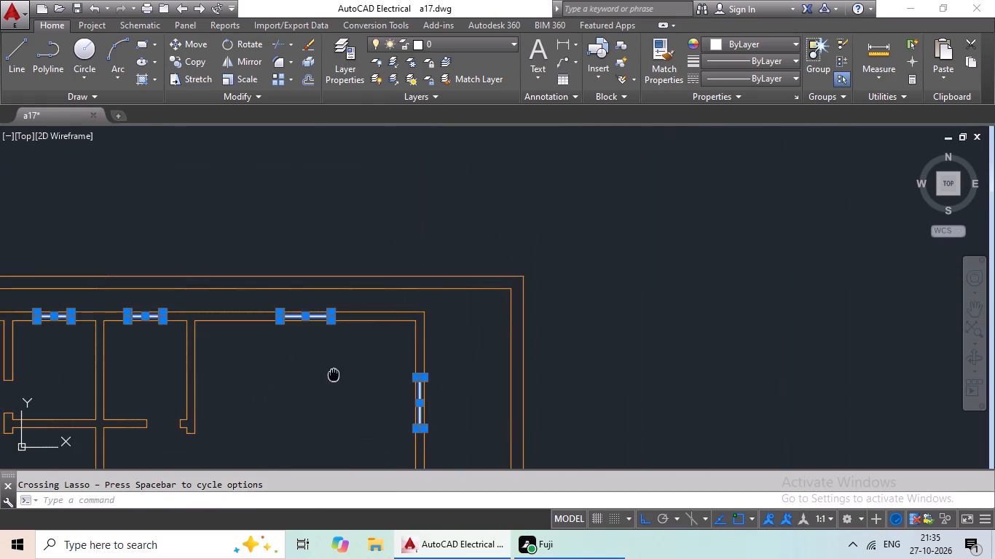
middle_drag(340, 368, 447, 204)
scroll(422, 305, down, 2)
middle_drag(410, 330, 477, 212)
scroll(372, 288, up, 3)
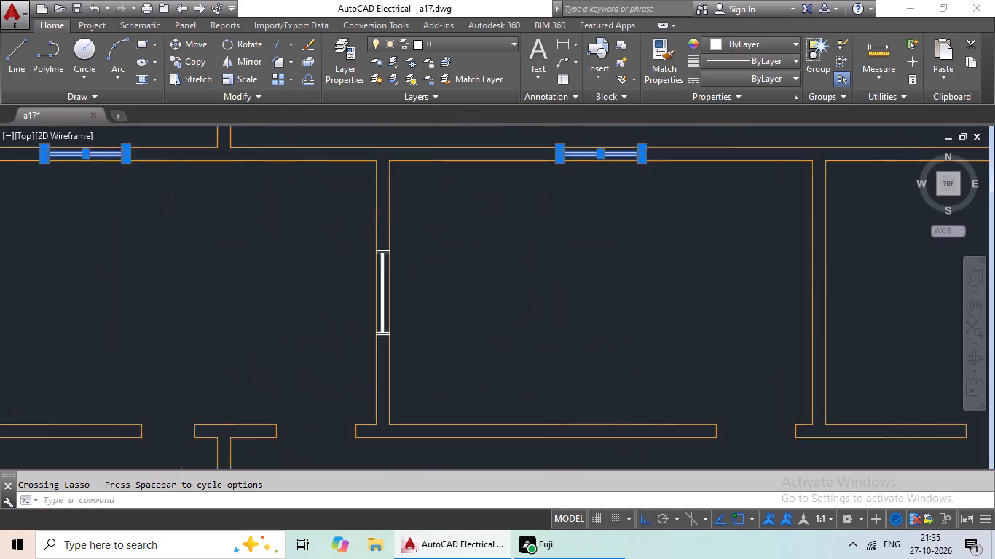
scroll(374, 288, up, 2)
drag(398, 178, 381, 229)
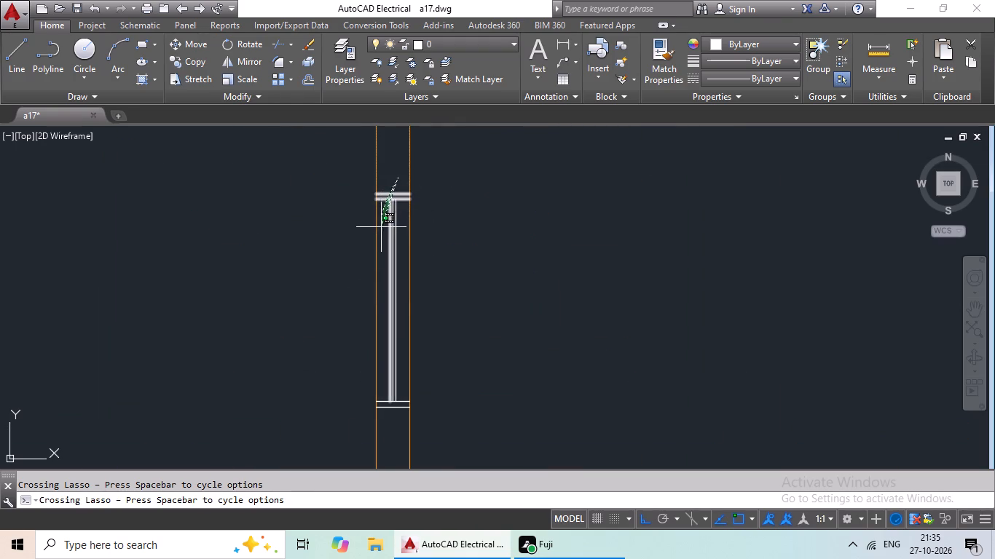
drag(381, 229, 387, 431)
Add the complete west wall window of the western room south of the hall to the selection.
scroll(419, 406, down, 3)
middle_drag(275, 369, 294, 359)
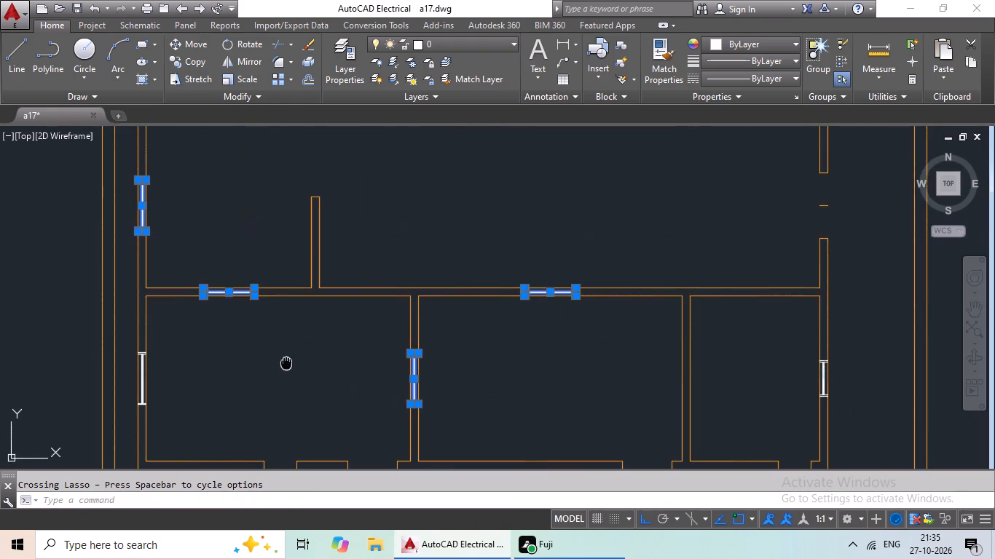
middle_drag(294, 359, 472, 257)
scroll(331, 253, up, 4)
scroll(376, 186, down, 2)
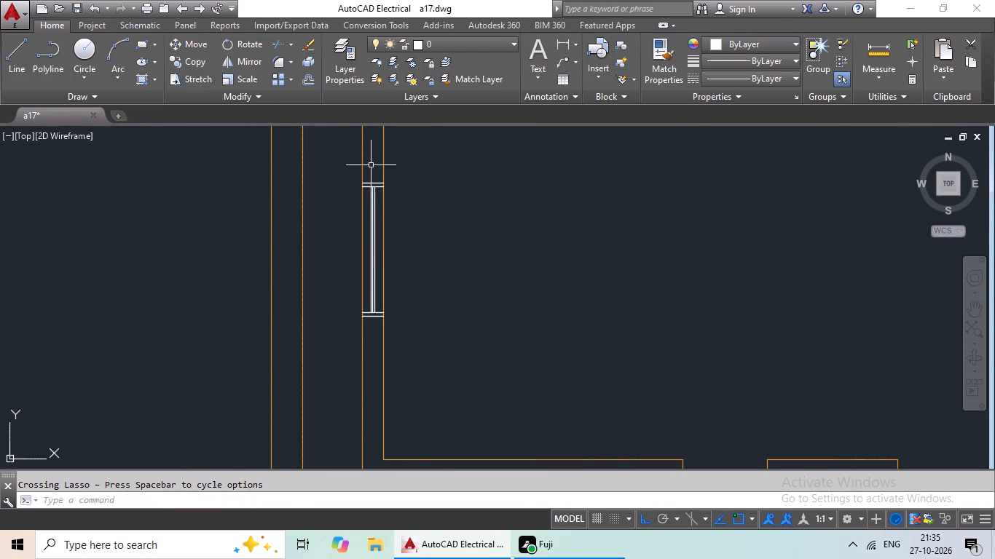
drag(371, 164, 367, 344)
scroll(409, 301, down, 2)
scroll(396, 281, up, 6)
drag(406, 253, 365, 322)
Add the east wall window of the narrow eastern room south of the hall to the selection.
scroll(423, 293, down, 5)
middle_drag(603, 312, 353, 237)
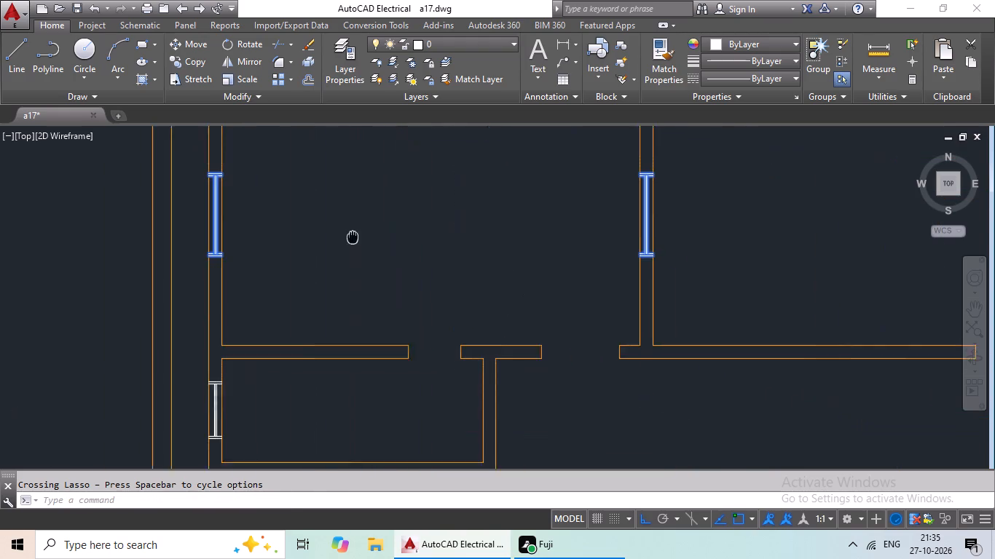
scroll(468, 227, down, 1)
middle_drag(498, 241, 329, 239)
middle_drag(594, 273, 368, 348)
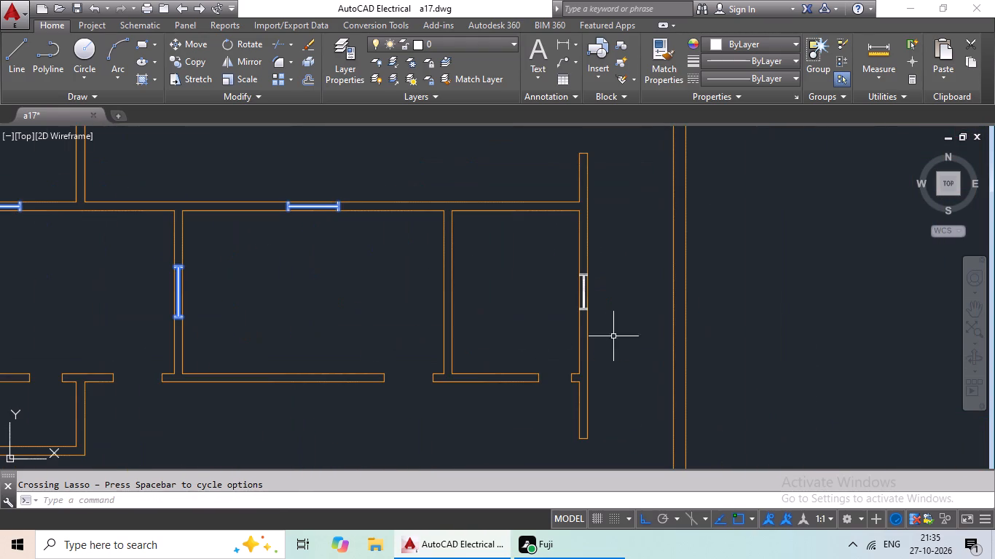
scroll(589, 288, up, 4)
drag(561, 164, 542, 214)
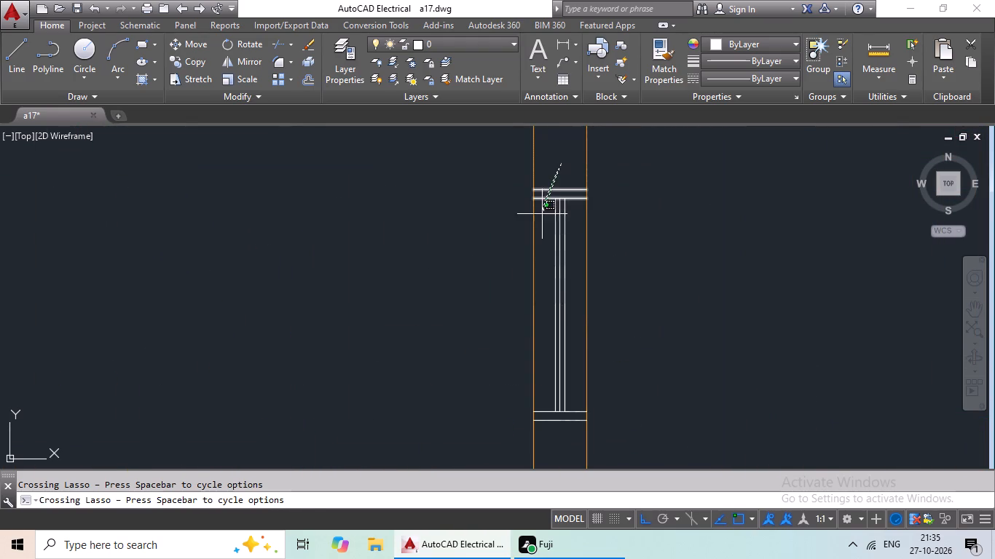
drag(542, 214, 557, 435)
Add the short west wall window of the small room directly south of the western room to the selection.
scroll(417, 338, down, 2)
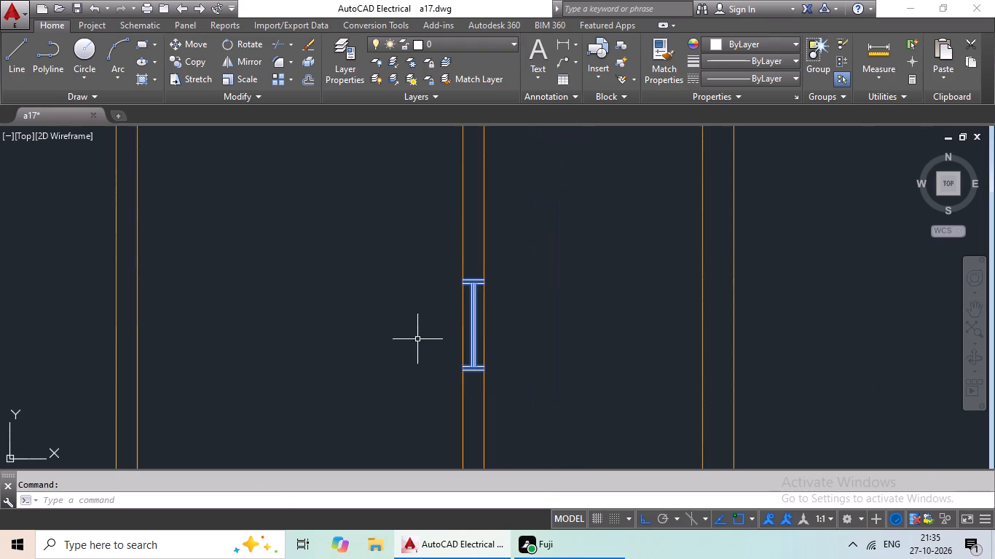
middle_drag(412, 341, 538, 214)
scroll(538, 220, down, 3)
middle_drag(512, 269, 583, 237)
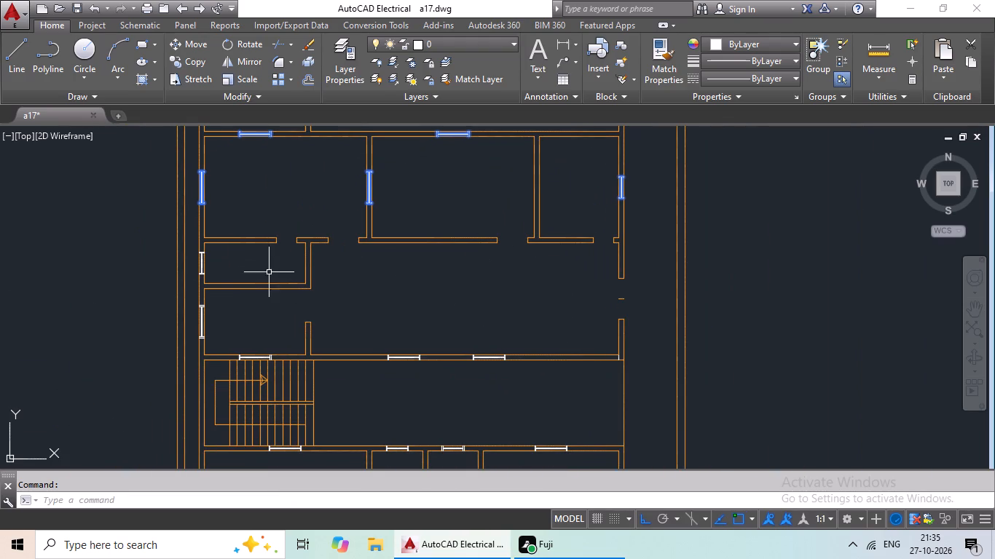
scroll(208, 265, up, 4)
middle_drag(216, 265, 224, 267)
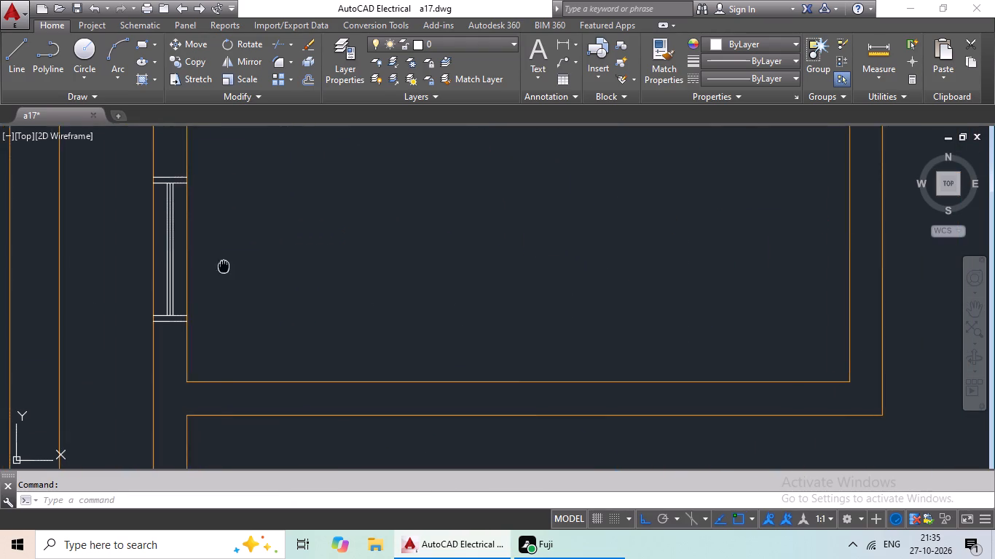
middle_drag(224, 267, 419, 248)
drag(366, 140, 358, 191)
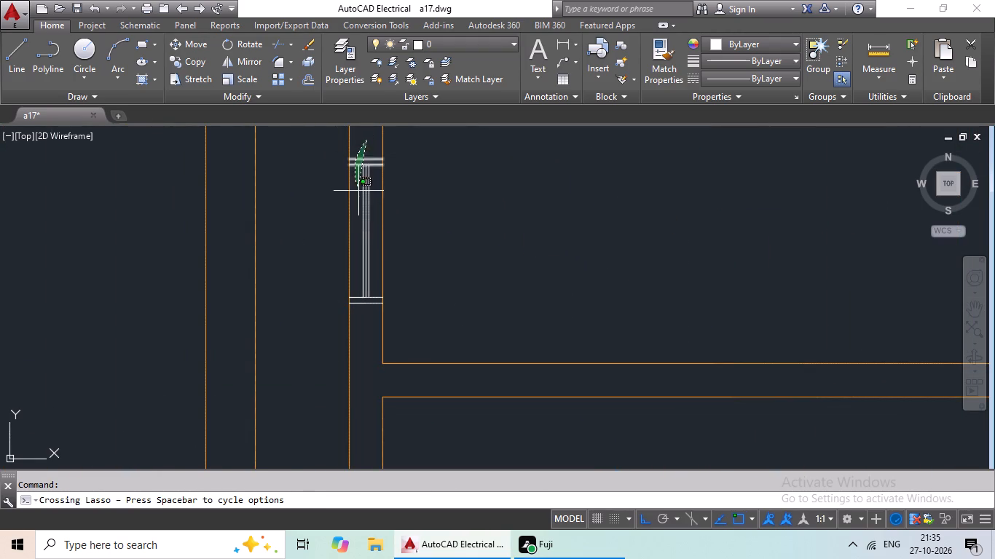
drag(358, 191, 358, 330)
Add the west wall window between the small room and the staircase to the selection, with both pairs of end lines.
scroll(497, 286, down, 4)
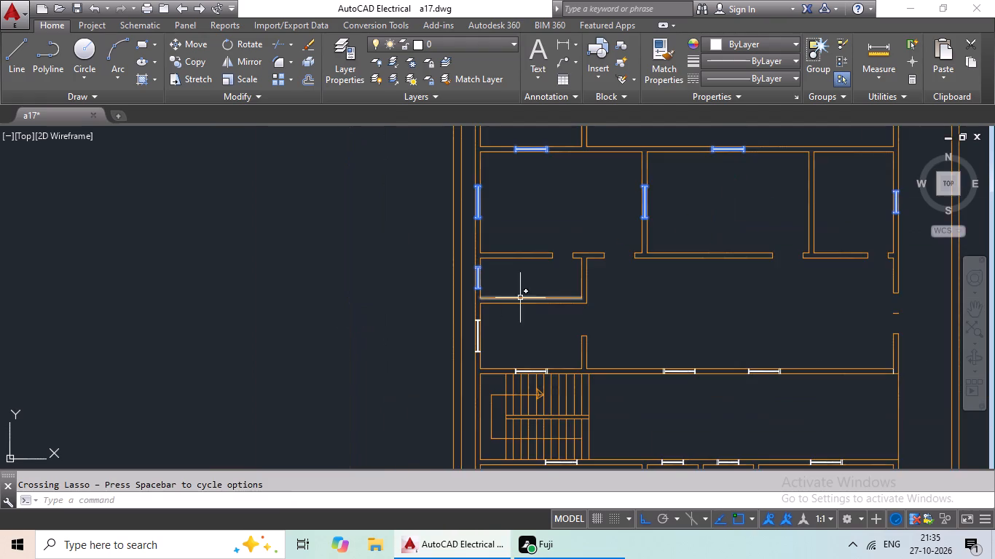
middle_drag(522, 295, 457, 204)
scroll(414, 239, up, 4)
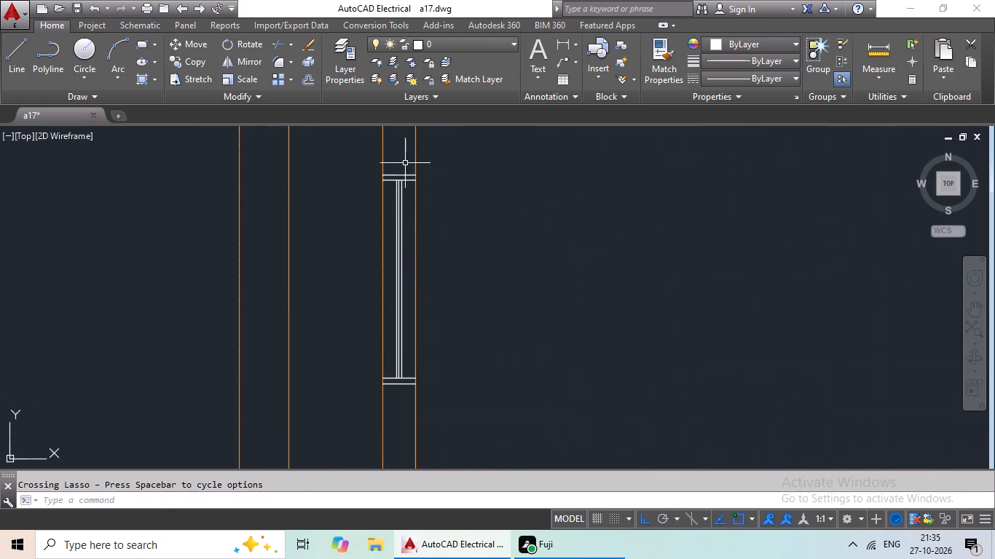
drag(403, 154, 397, 302)
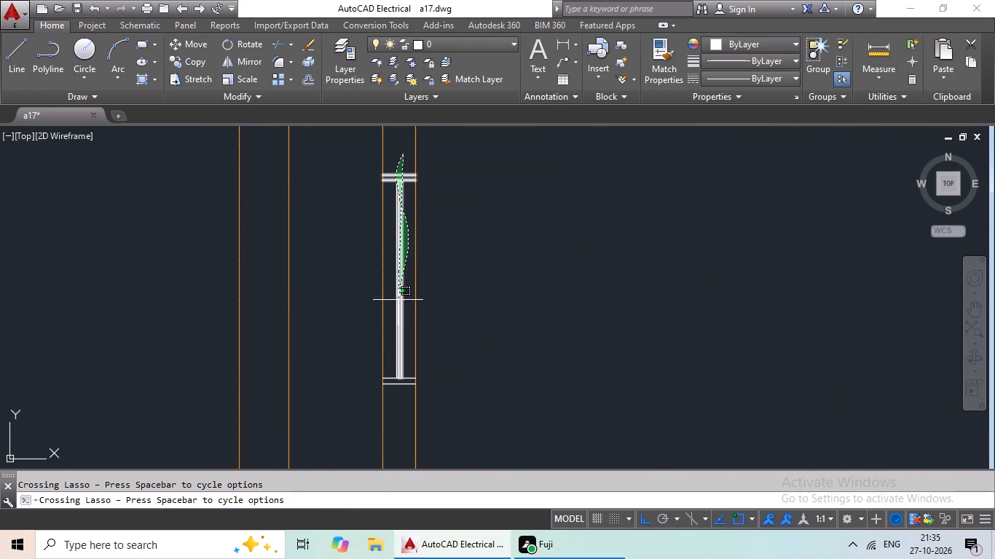
drag(397, 302, 403, 402)
Add the window in the wall along the staircase's north side to the selection, with its glazing and end lines.
scroll(506, 319, down, 3)
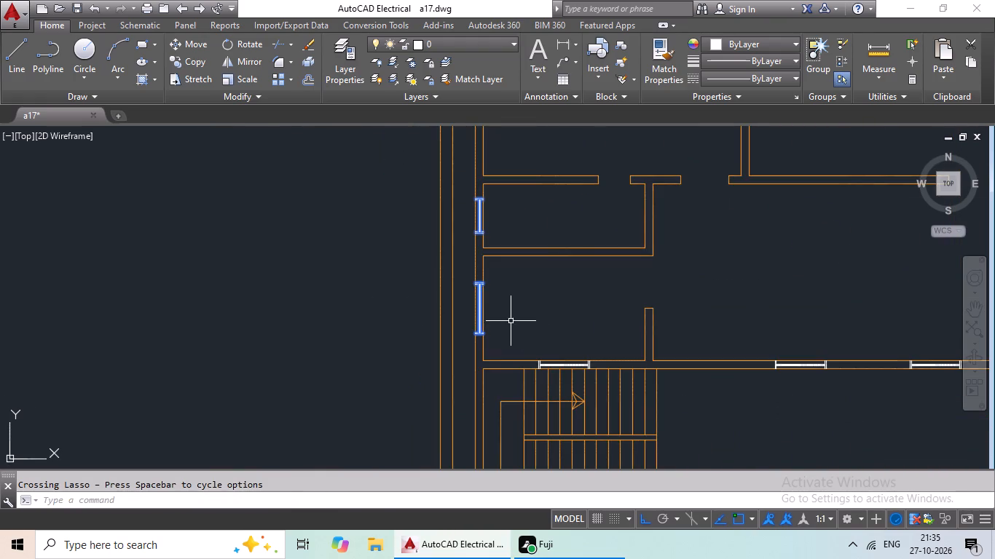
middle_drag(530, 320, 514, 253)
scroll(586, 304, up, 4)
middle_drag(553, 292, 554, 292)
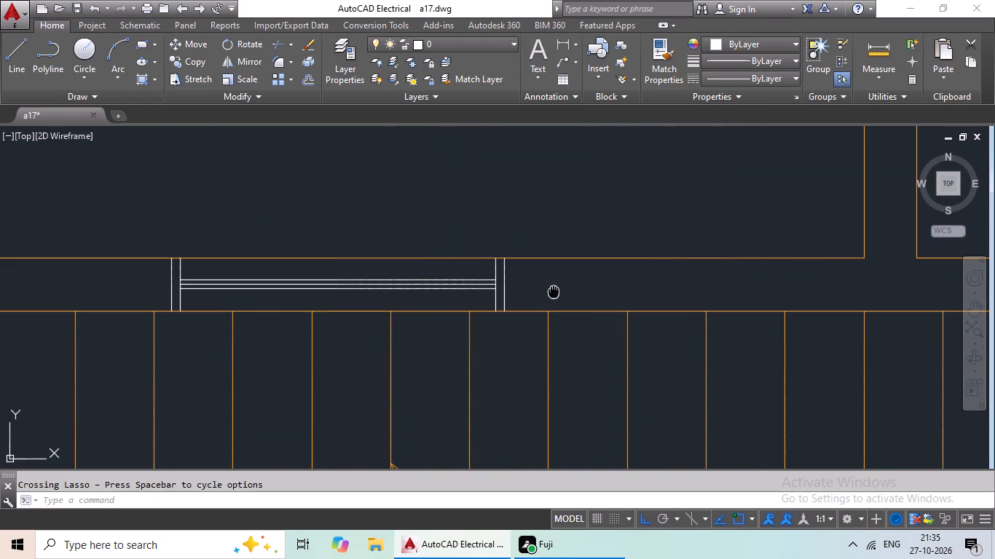
middle_drag(554, 292, 683, 285)
drag(673, 273, 578, 278)
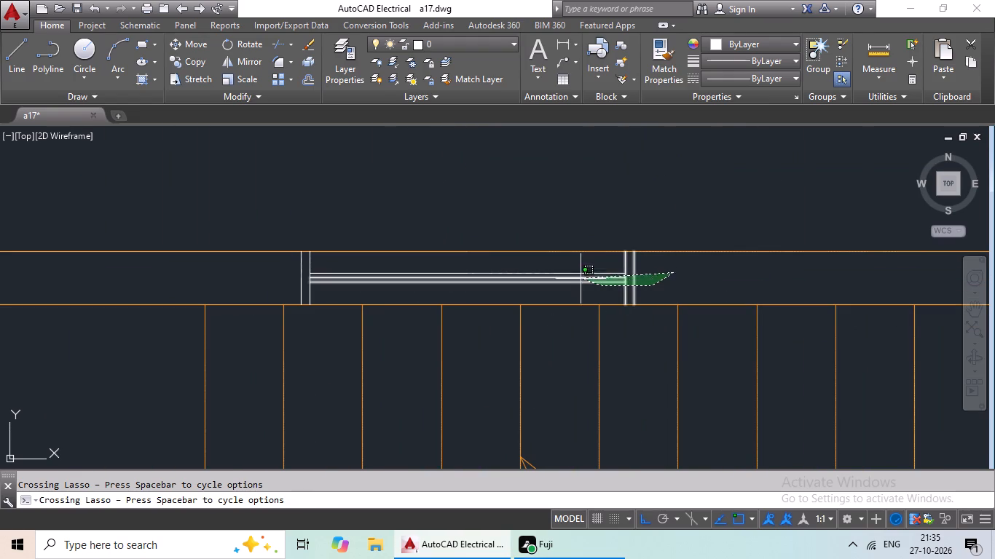
drag(578, 278, 293, 283)
Add the middle window in the same wall, just east of the staircase, to the selection.
scroll(492, 260, down, 2)
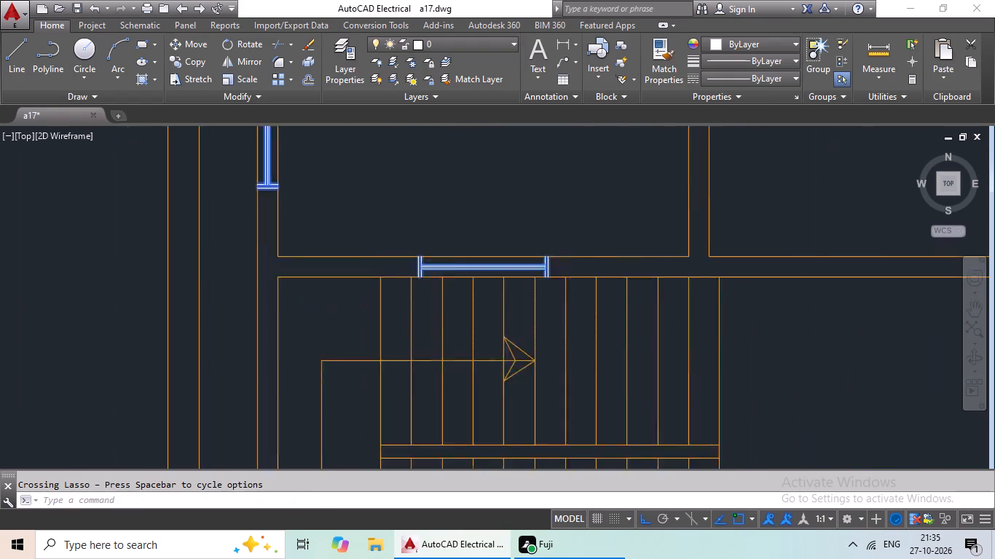
scroll(492, 260, down, 2)
middle_drag(609, 274, 447, 274)
scroll(569, 266, up, 5)
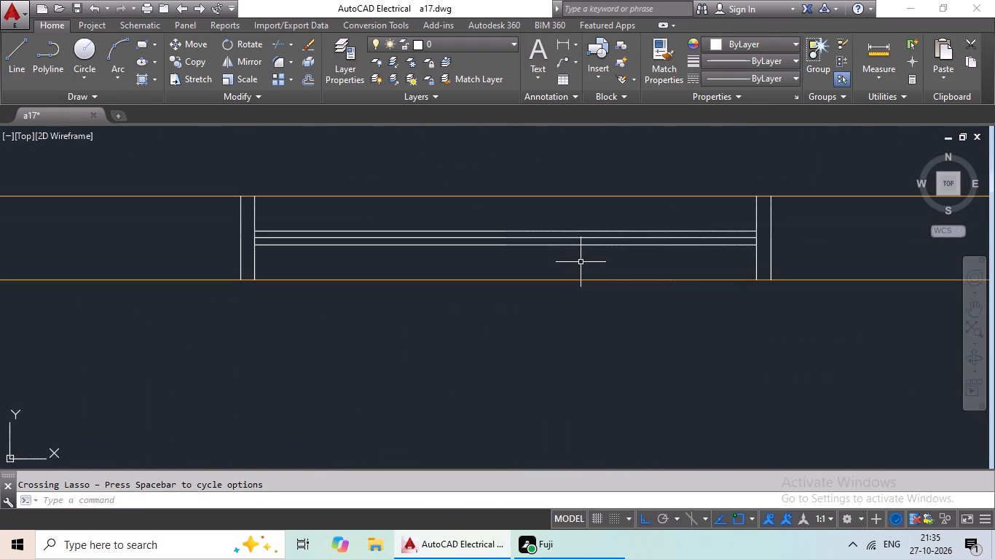
drag(805, 229, 501, 221)
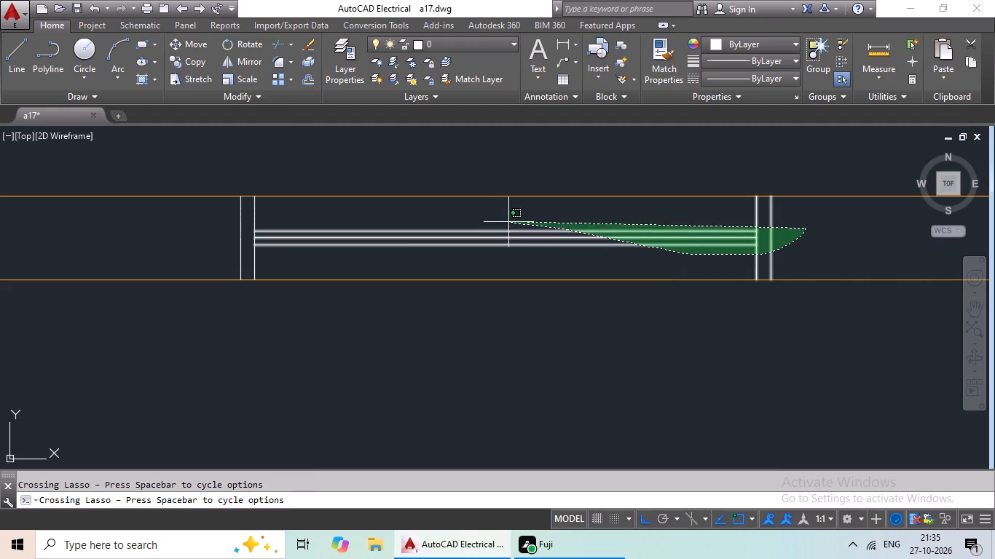
drag(501, 221, 211, 225)
Add the easternmost window in the wall along the staircase's north side to the selection, with its glazing and end lines.
scroll(447, 222, down, 3)
middle_drag(571, 266, 220, 304)
scroll(467, 258, up, 4)
scroll(712, 274, down, 1)
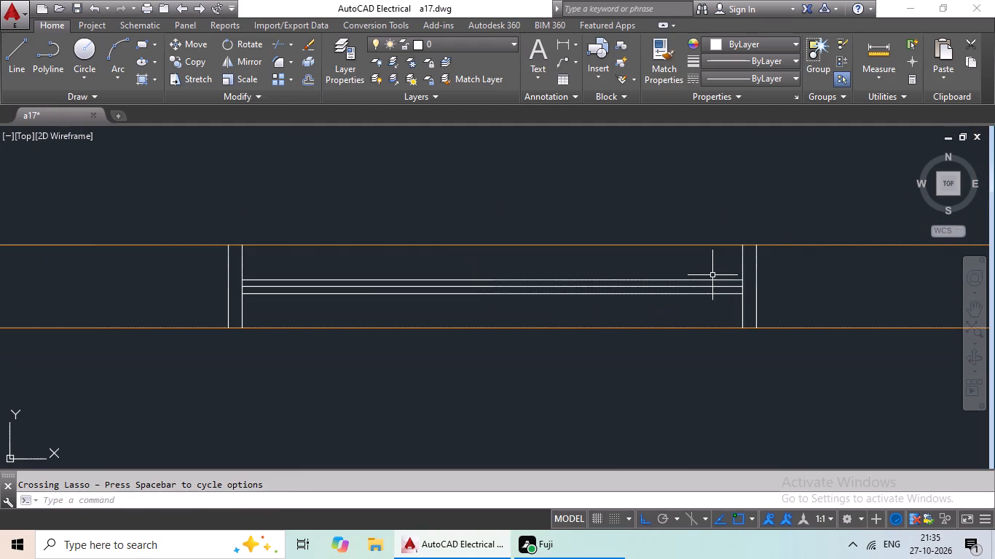
drag(809, 274, 216, 274)
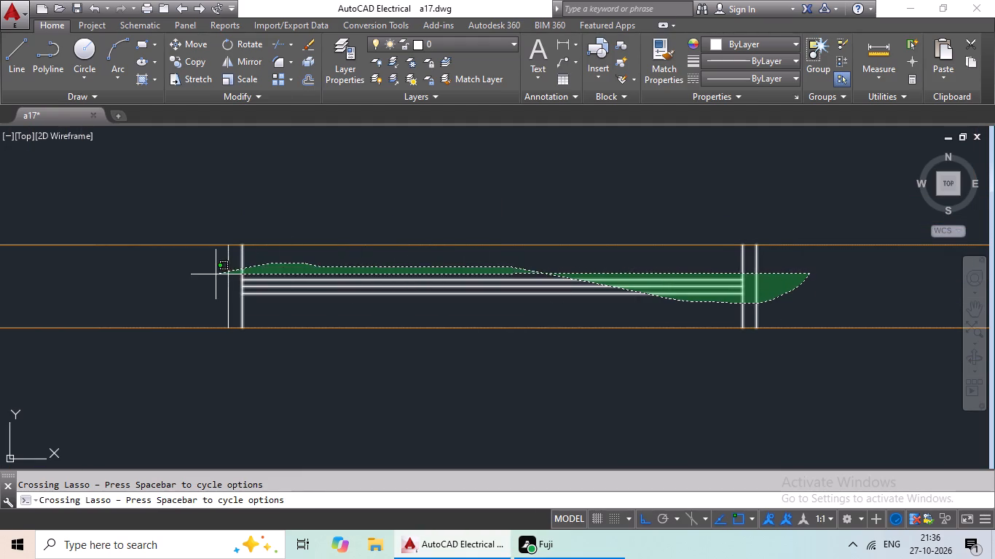
drag(216, 274, 213, 276)
Add the window in the wall directly south of the staircase to the selection, including all its glazing lines and end lines.
scroll(431, 255, down, 4)
scroll(483, 285, down, 2)
middle_drag(586, 288, 621, 233)
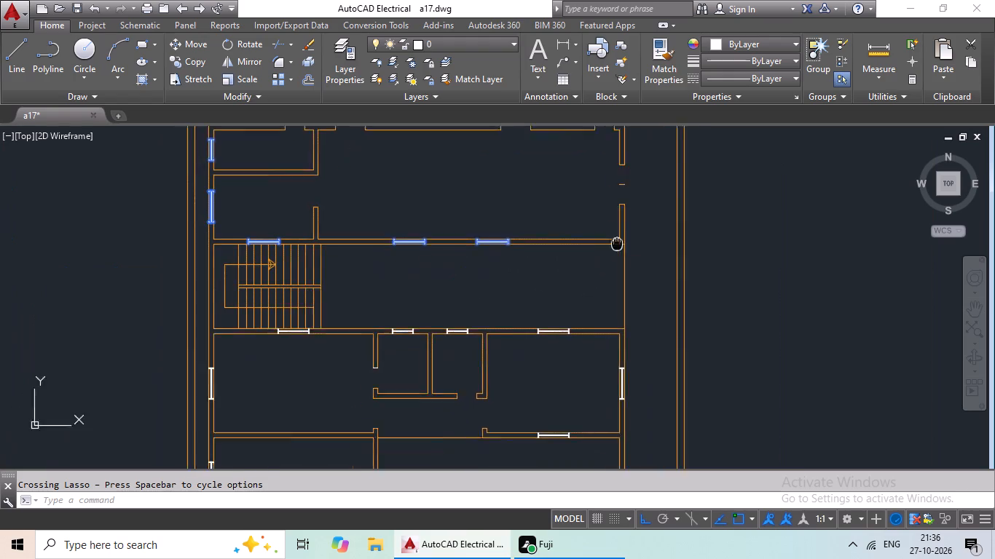
middle_drag(621, 233, 632, 205)
scroll(458, 281, down, 1)
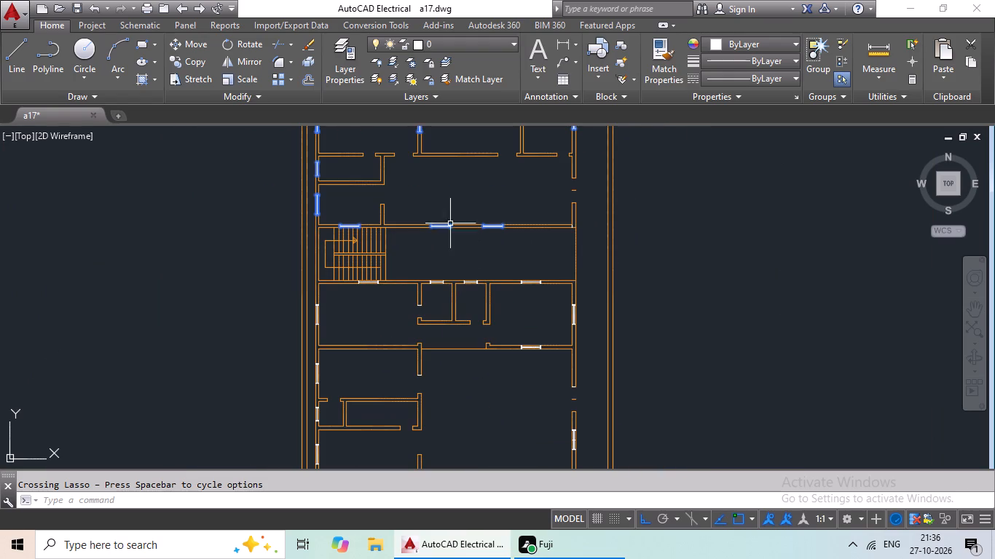
scroll(366, 284, up, 5)
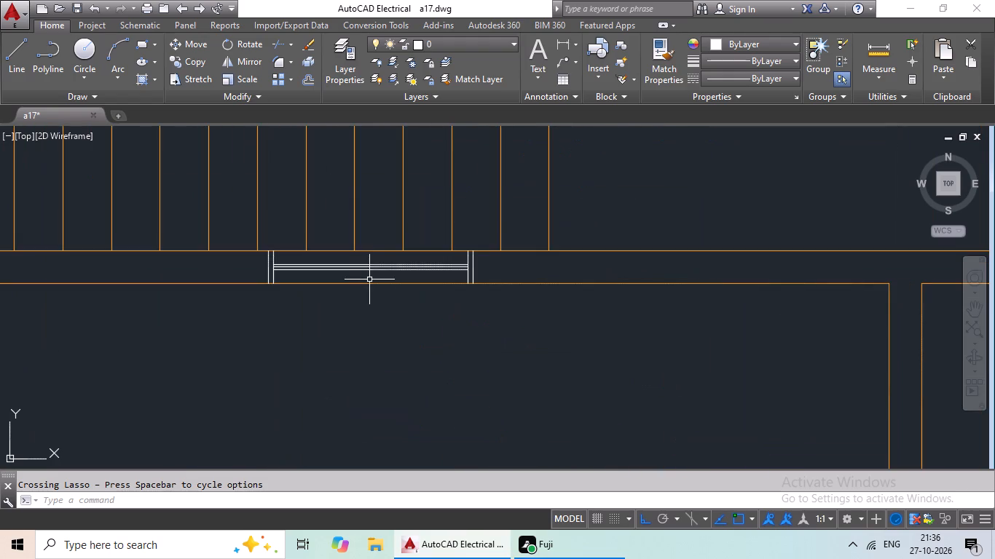
middle_drag(382, 282, 401, 316)
middle_click(404, 324)
scroll(405, 324, up, 2)
drag(669, 274, 568, 290)
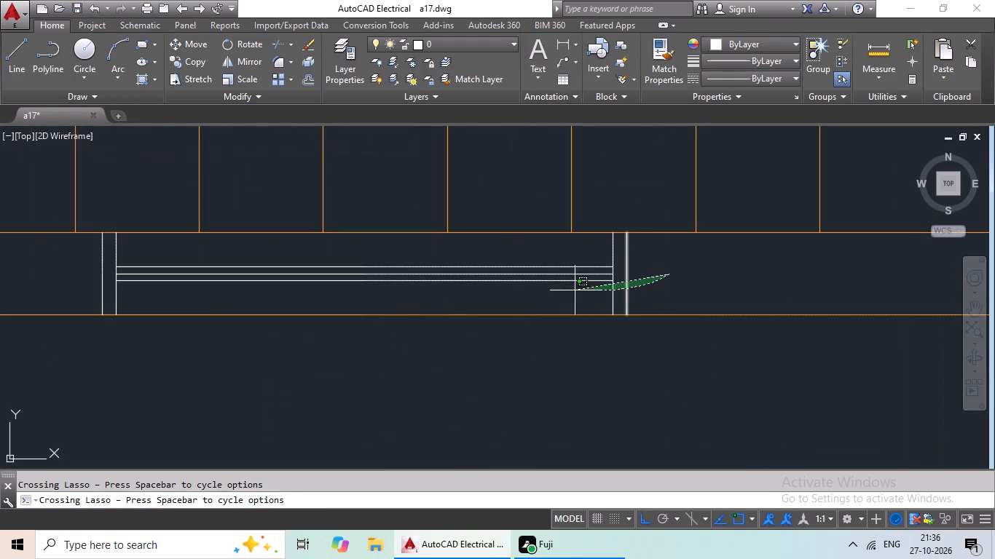
drag(568, 290, 89, 275)
scroll(288, 261, down, 3)
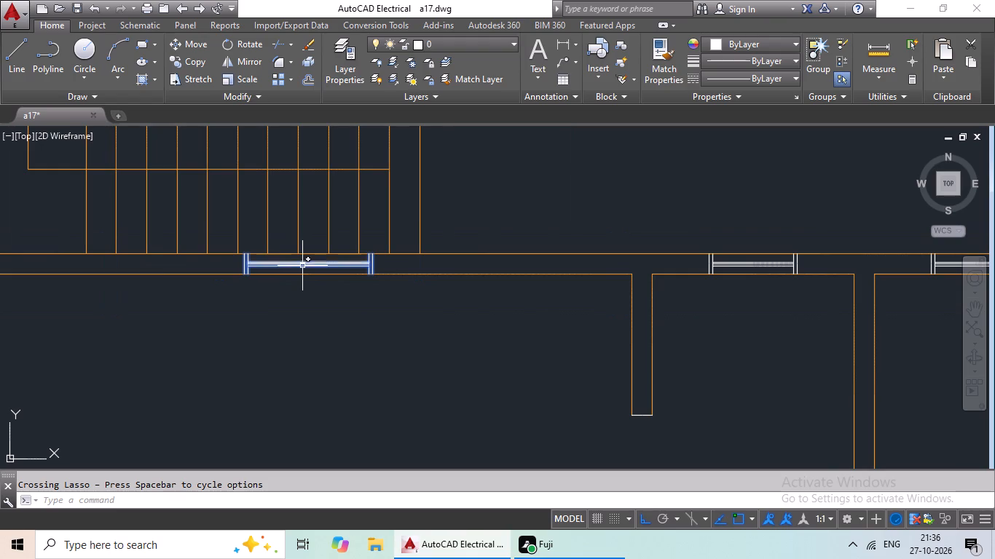
scroll(302, 266, up, 4)
drag(390, 223, 363, 266)
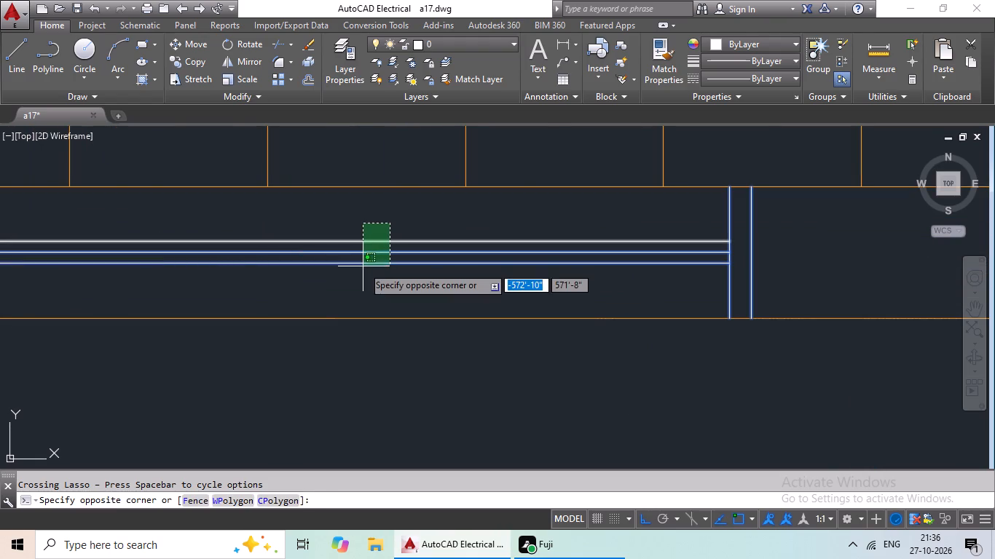
click(363, 266)
Add the north wall window of the western of the two small central rooms southeast of the staircase to the selection.
scroll(533, 269, down, 3)
middle_drag(579, 283, 237, 348)
middle_drag(548, 340, 64, 306)
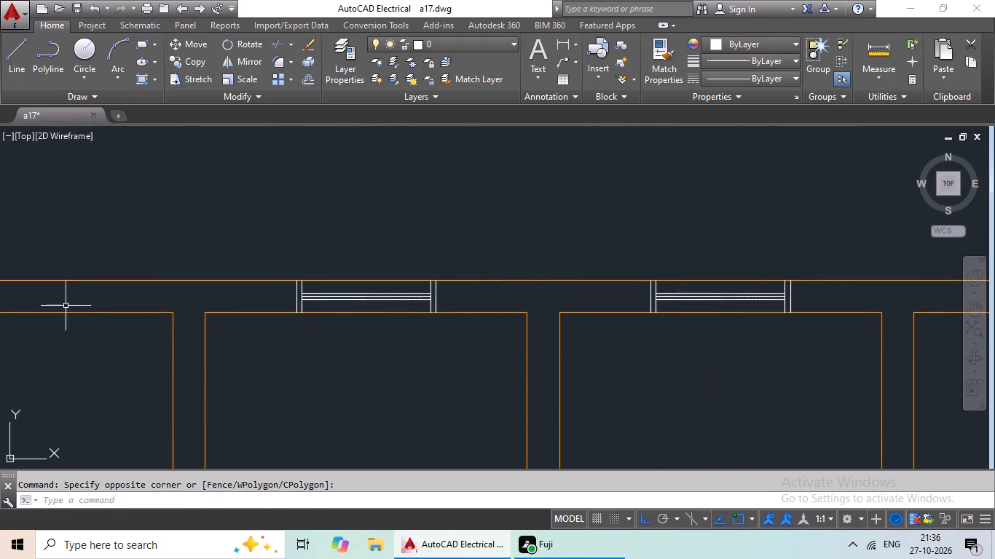
scroll(366, 294, up, 3)
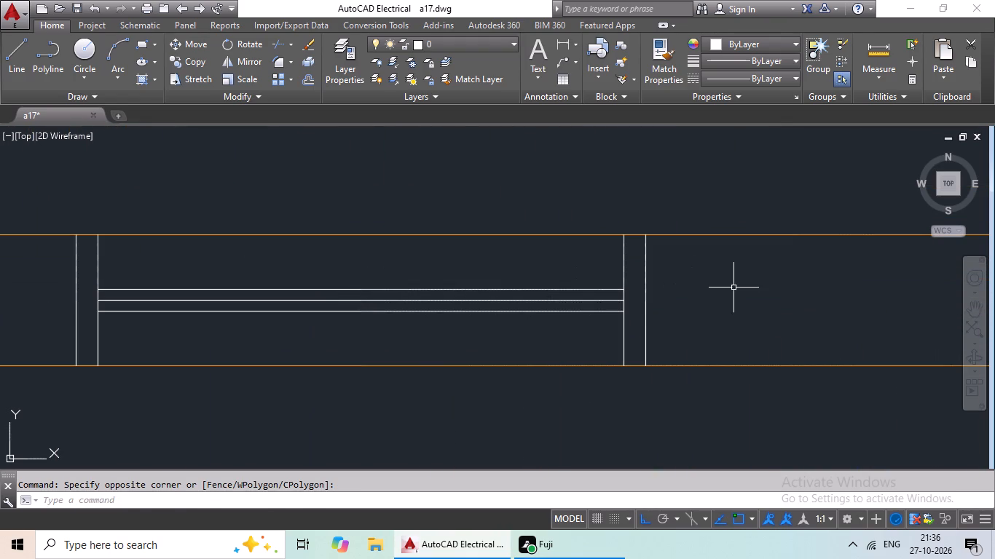
drag(735, 288, 36, 263)
Add the north wall window of the eastern of the two small central rooms to the selection, with its end lines.
scroll(194, 261, down, 3)
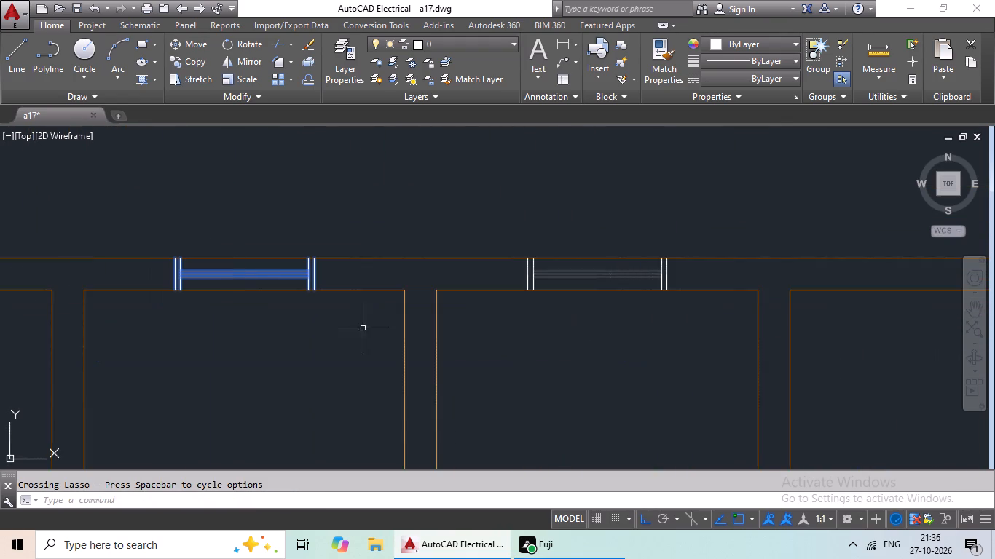
middle_drag(383, 321, 213, 360)
scroll(449, 320, up, 2)
drag(642, 293, 590, 317)
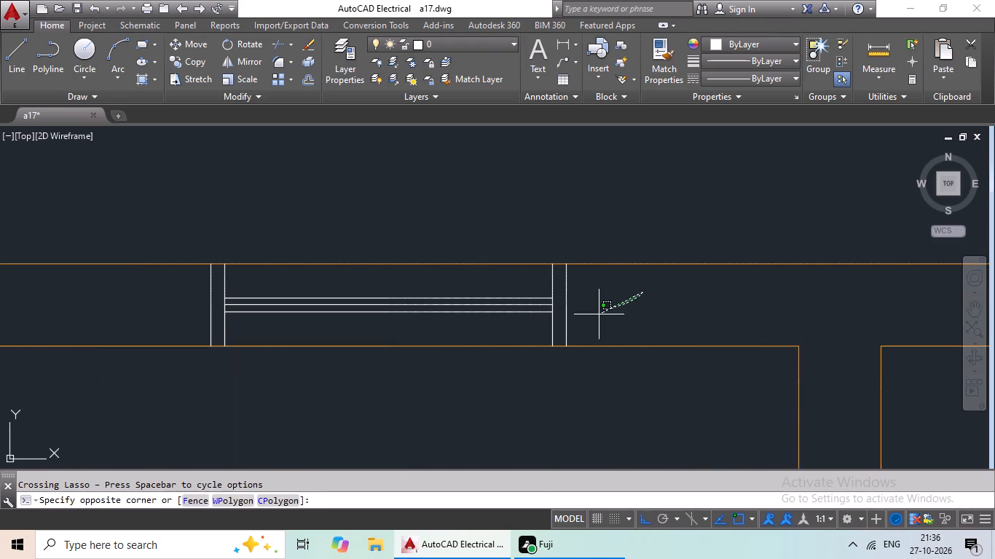
drag(590, 317, 175, 300)
Add the north wall window of the eastern room, beside the two small central rooms, to the selection.
scroll(425, 293, down, 3)
middle_drag(559, 340, 228, 378)
scroll(567, 335, up, 3)
middle_drag(575, 333, 811, 338)
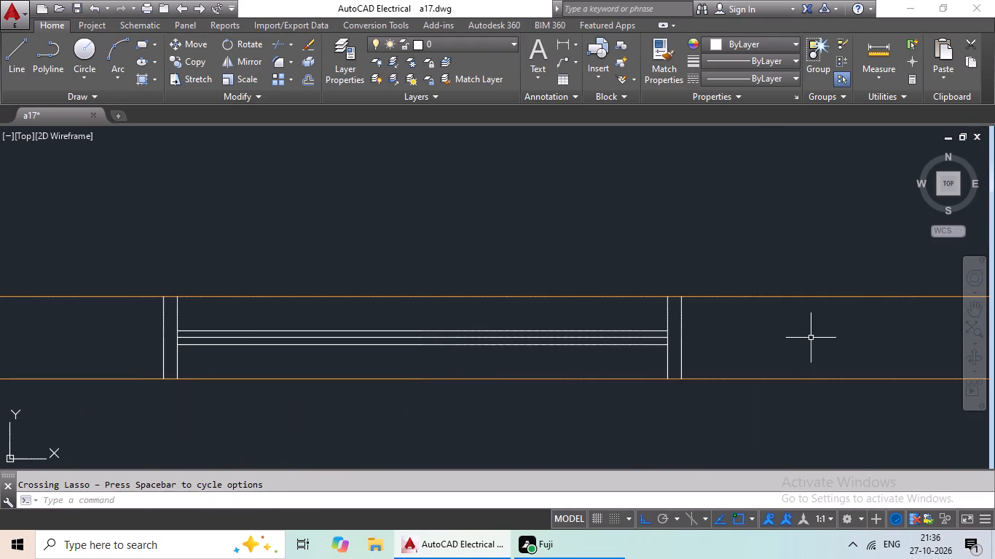
drag(826, 333, 130, 332)
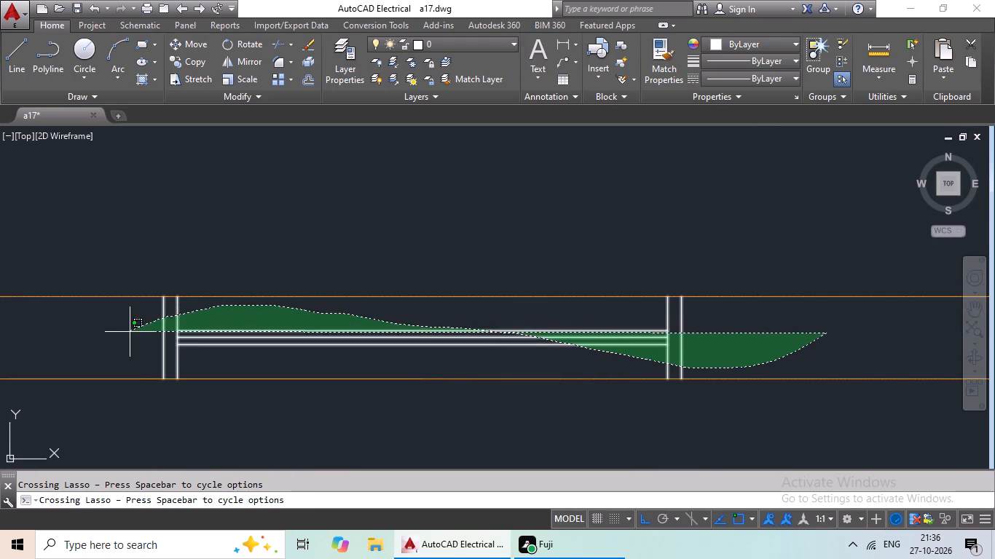
drag(130, 332, 130, 338)
Add the east wall window of the same eastern room to the selection, with its glazing and both pairs of end lines.
scroll(361, 323, down, 3)
scroll(471, 359, down, 1)
middle_drag(476, 361, 564, 217)
middle_drag(597, 235, 428, 211)
scroll(500, 257, up, 2)
middle_drag(502, 258, 515, 164)
scroll(516, 163, up, 1)
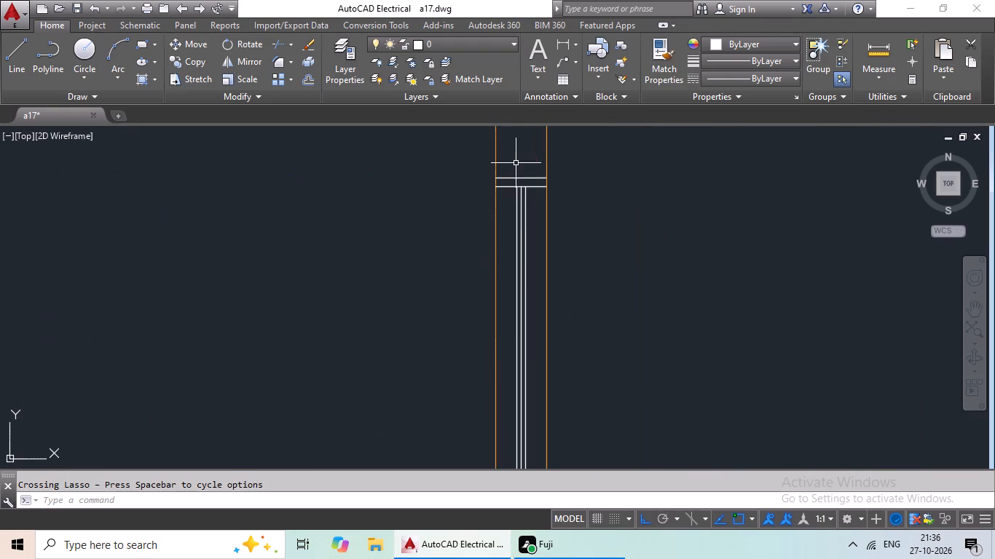
scroll(516, 163, down, 1)
drag(522, 162, 522, 266)
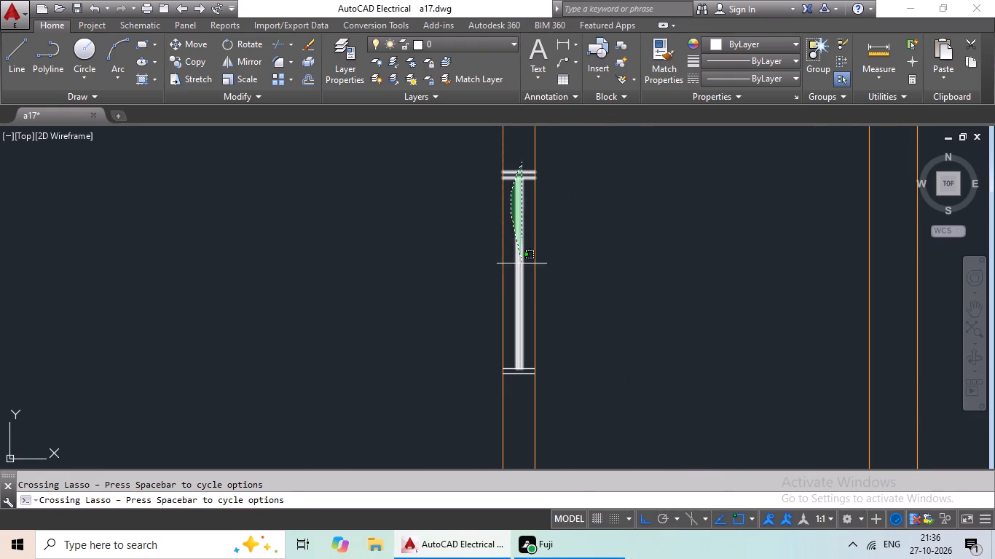
drag(522, 266, 519, 391)
Add the south wall window of the same eastern room to the selection, with its glazing and end lines.
scroll(485, 342, down, 2)
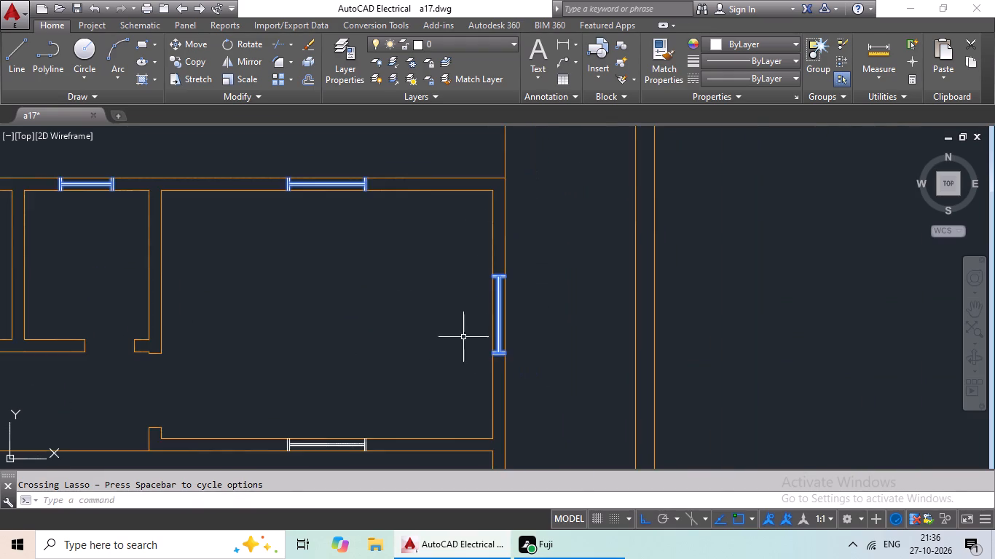
middle_drag(421, 325, 543, 208)
scroll(404, 326, up, 4)
middle_drag(433, 317, 297, 269)
drag(855, 280, 686, 290)
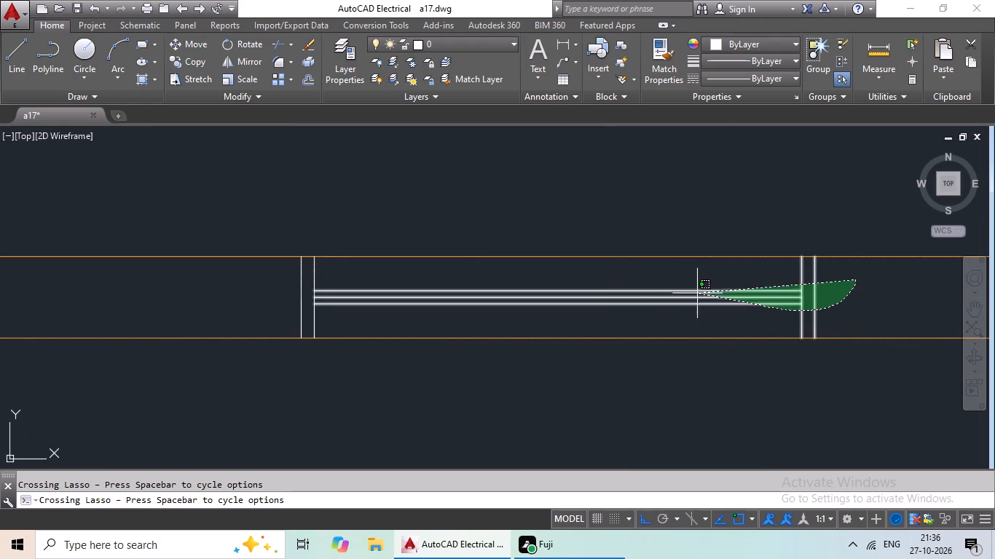
drag(686, 290, 269, 316)
Add the west wall window of the western room directly south of the staircase to the selection.
scroll(363, 282, down, 3)
middle_drag(280, 301, 611, 229)
scroll(530, 254, down, 2)
middle_drag(220, 279, 342, 419)
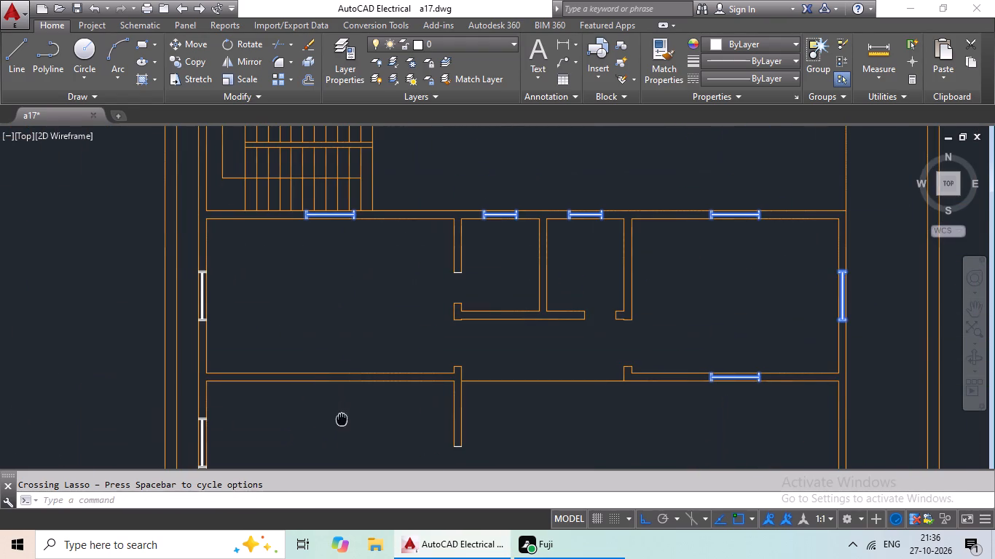
scroll(212, 271, up, 4)
middle_drag(227, 269, 386, 201)
scroll(330, 202, down, 1)
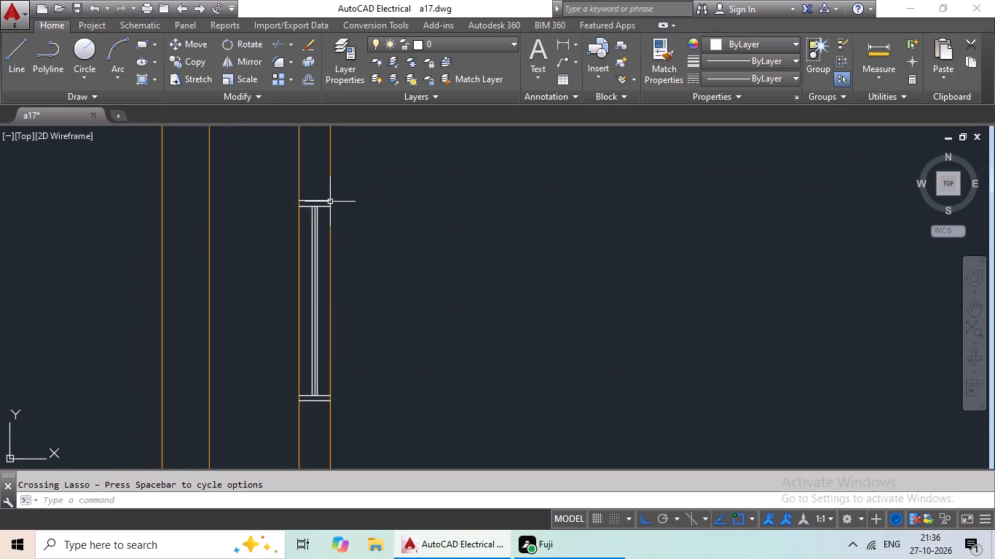
drag(321, 170, 316, 308)
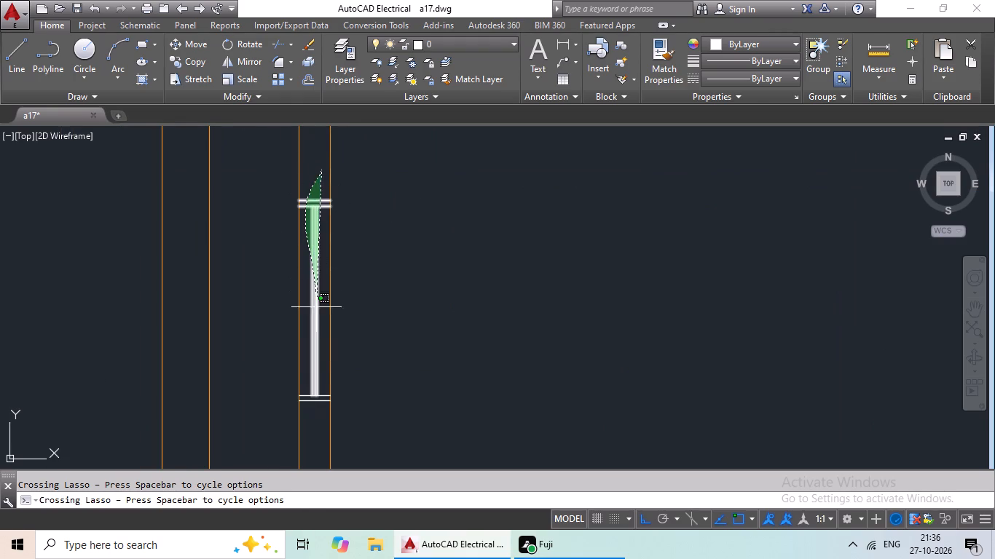
drag(316, 308, 313, 414)
Add the west wall window of the next western room to the south to the selection, with both pairs of end lines.
scroll(445, 359, down, 3)
middle_drag(504, 365, 522, 285)
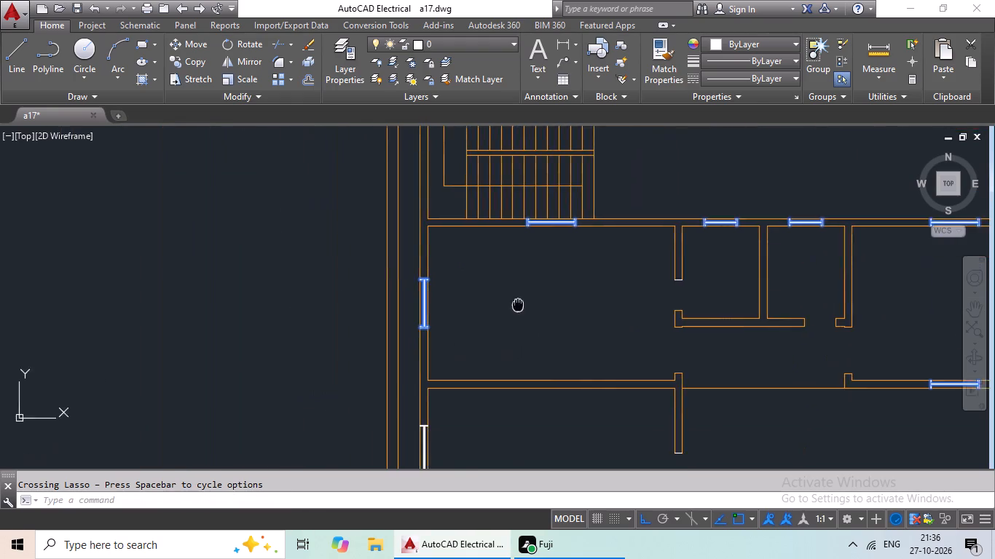
middle_drag(522, 285, 565, 165)
scroll(462, 296, up, 3)
scroll(500, 181, up, 1)
scroll(500, 164, down, 1)
drag(502, 155, 489, 194)
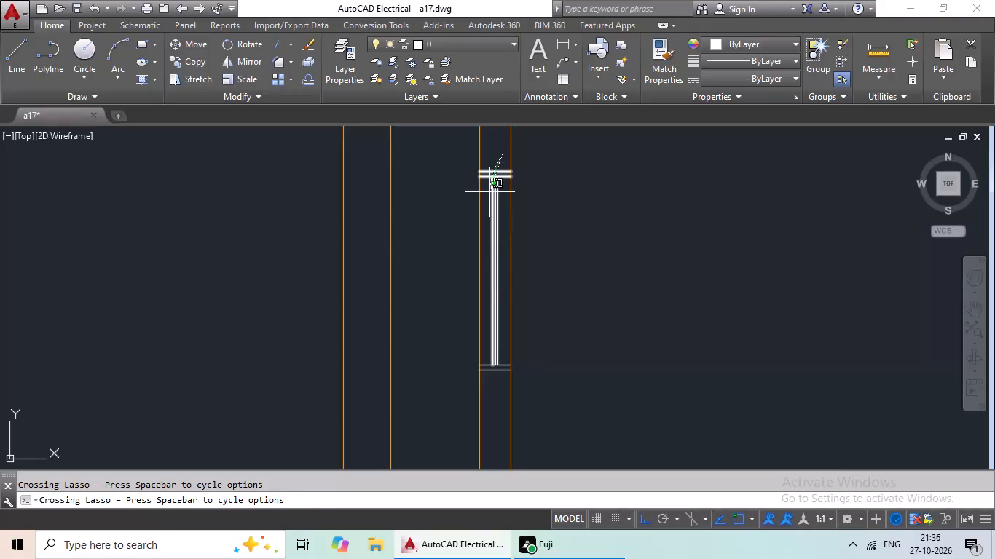
drag(489, 194, 498, 392)
Add the short west wall window of the small room north of the southwest corner room to the selection.
scroll(682, 333, down, 2)
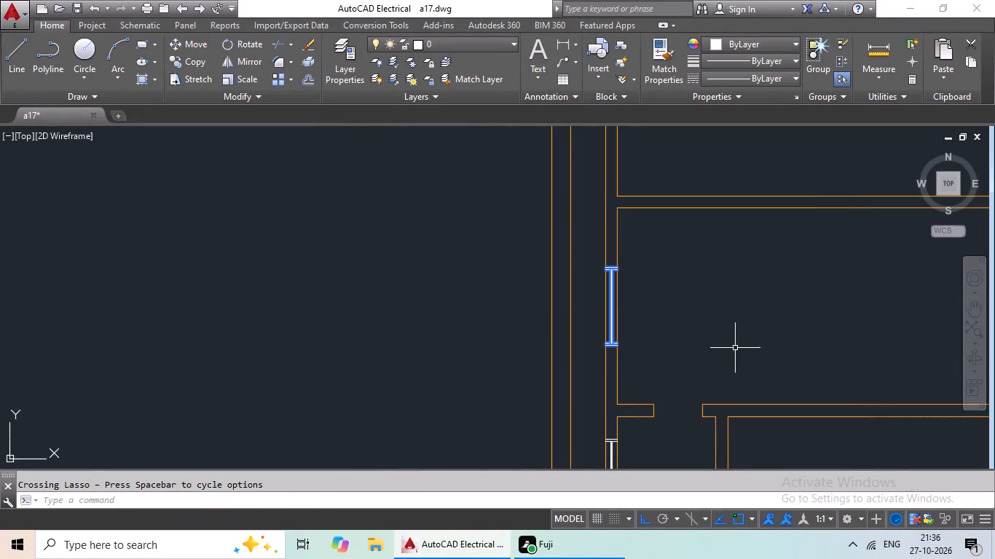
middle_drag(713, 328, 706, 229)
scroll(808, 276, down, 2)
middle_drag(718, 255, 603, 239)
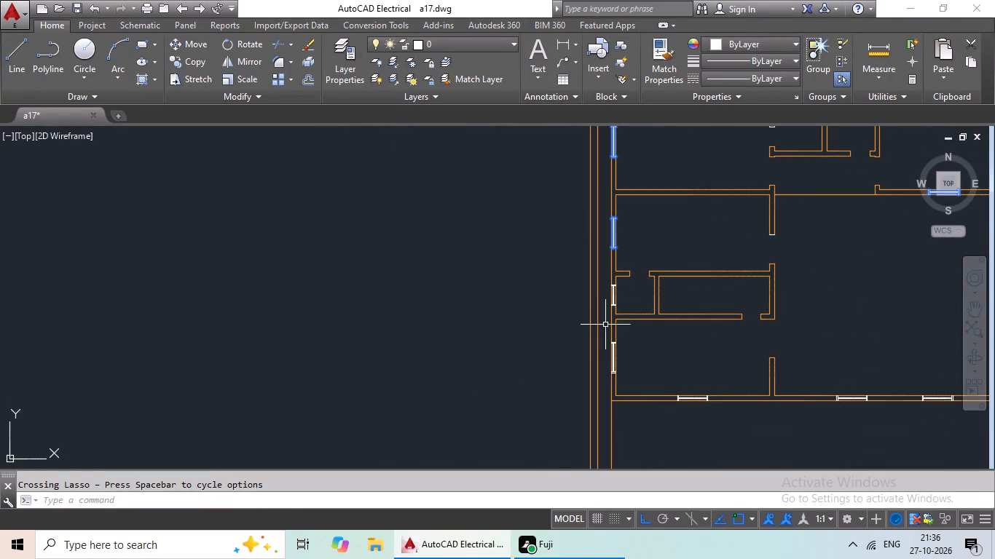
scroll(620, 301, up, 5)
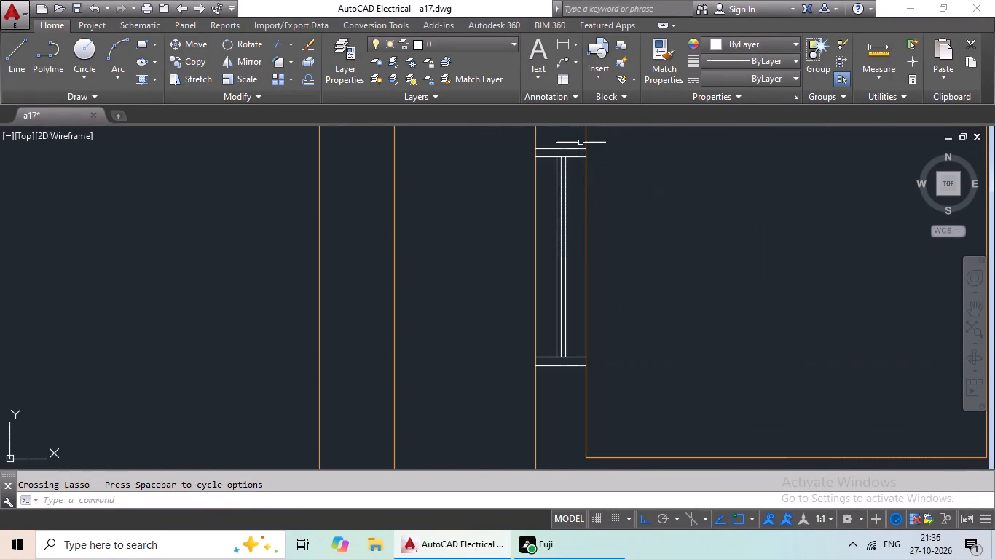
middle_drag(581, 142, 560, 154)
scroll(557, 159, down, 1)
drag(546, 146, 543, 160)
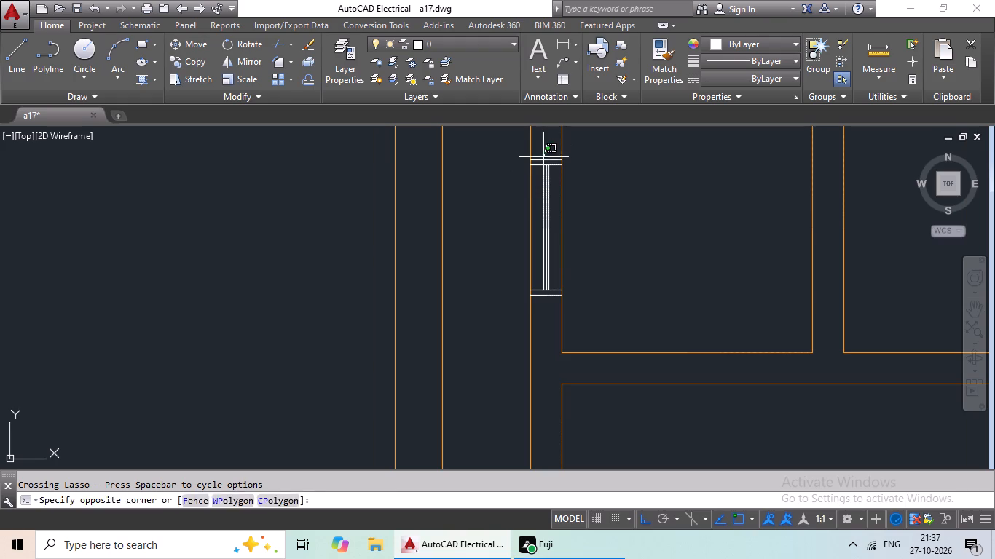
drag(543, 160, 543, 329)
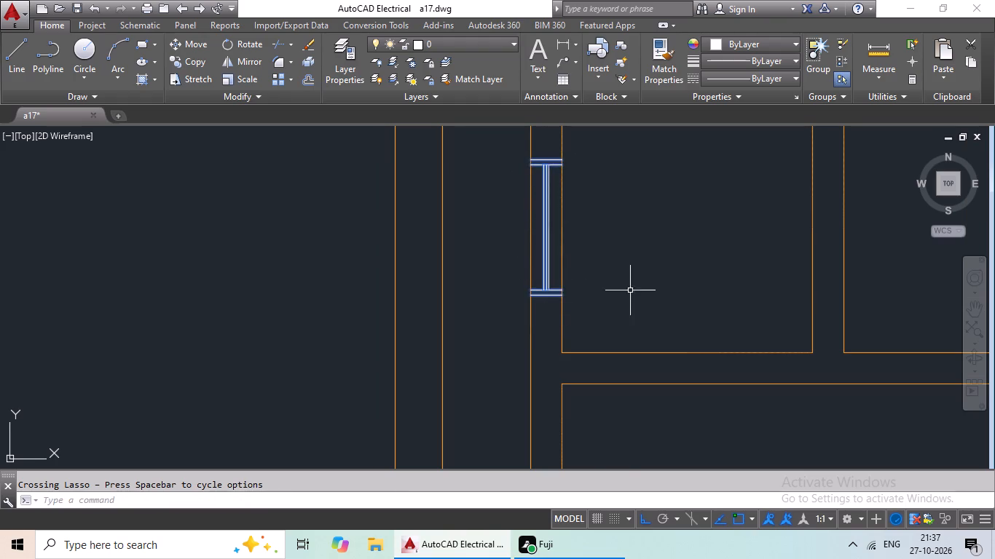
Add the west wall window of the southwest corner room to the selection, with its glazing and end lines.
scroll(671, 277, down, 3)
middle_drag(677, 271, 595, 253)
scroll(567, 374, up, 3)
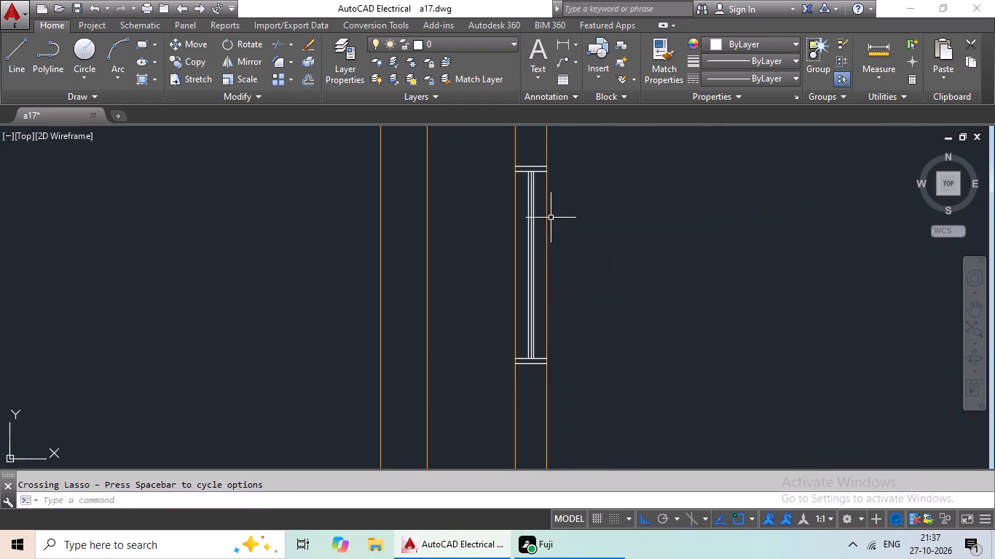
drag(537, 144, 527, 267)
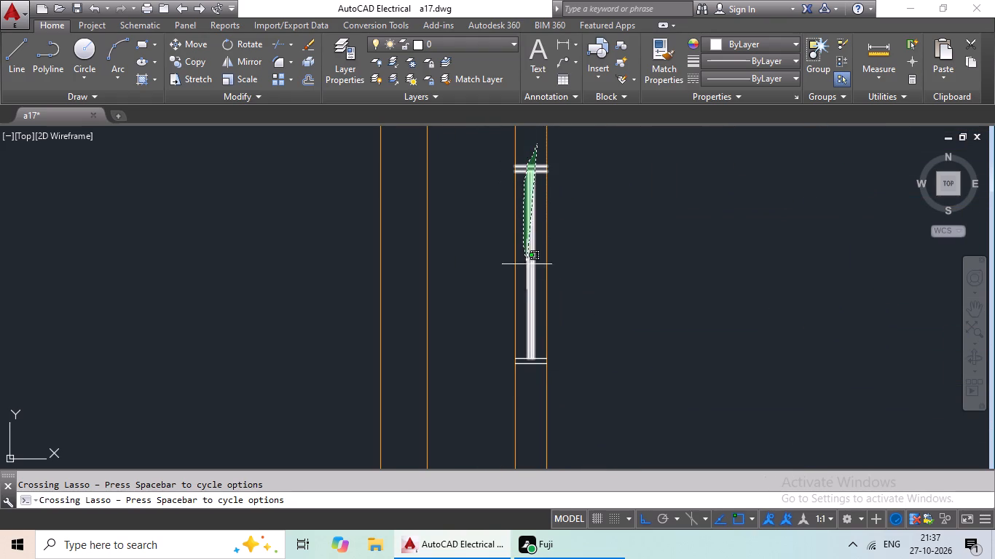
drag(527, 267, 527, 389)
Add the south wall window of the southwest corner room to the selection, with its glazing and end lines.
scroll(728, 333, down, 3)
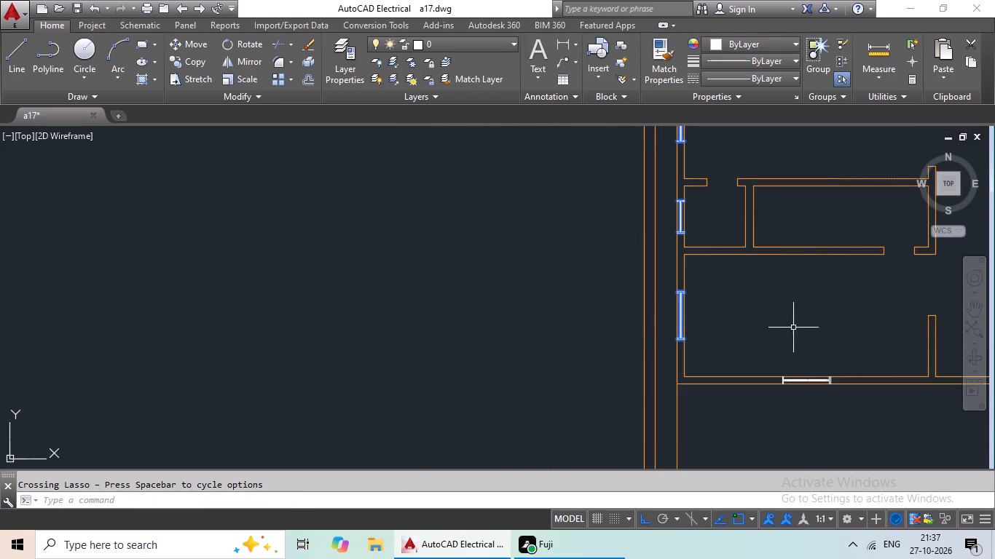
middle_drag(618, 288, 479, 260)
scroll(649, 340, up, 4)
middle_drag(710, 347, 441, 164)
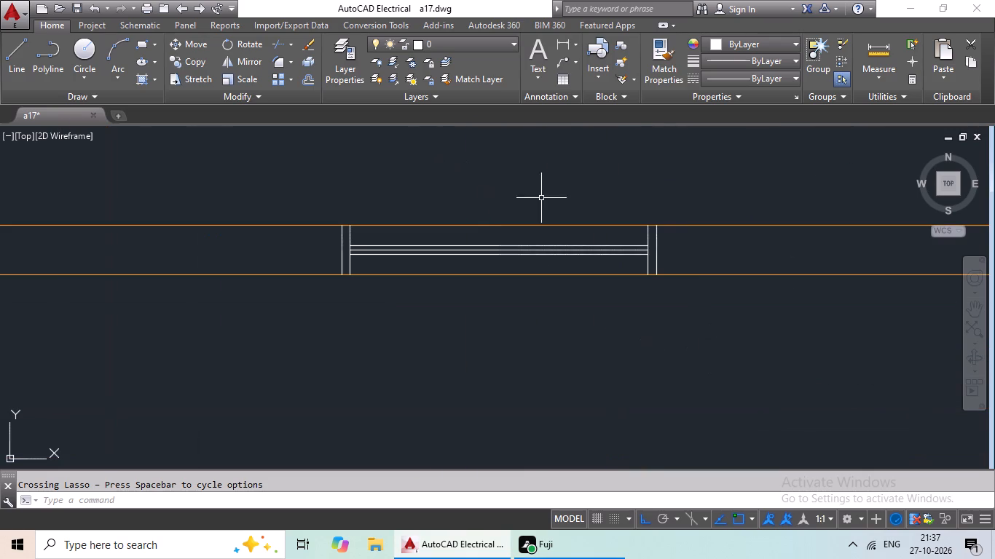
scroll(701, 250, up, 1)
middle_drag(704, 248, 782, 258)
drag(793, 253, 776, 259)
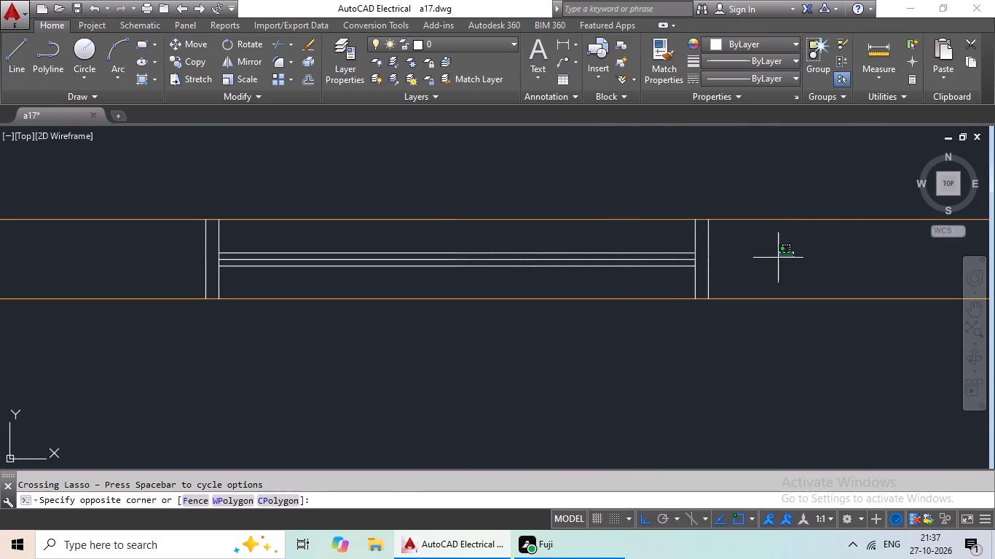
drag(776, 259, 149, 247)
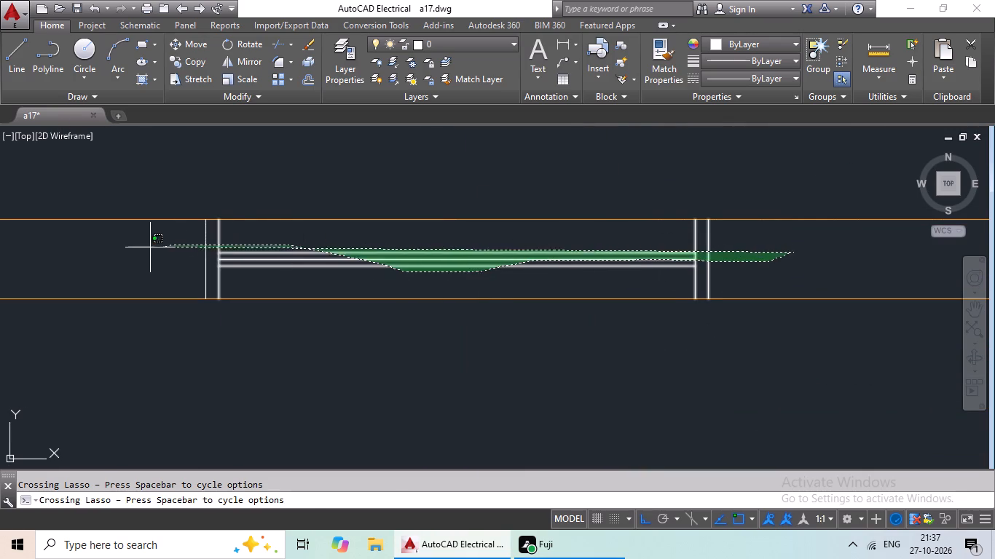
drag(149, 247, 146, 247)
Add the western south wall window of the large southeast room to the selection, with its glazing and end lines.
scroll(358, 228, down, 4)
scroll(561, 264, down, 1)
middle_drag(649, 255, 358, 274)
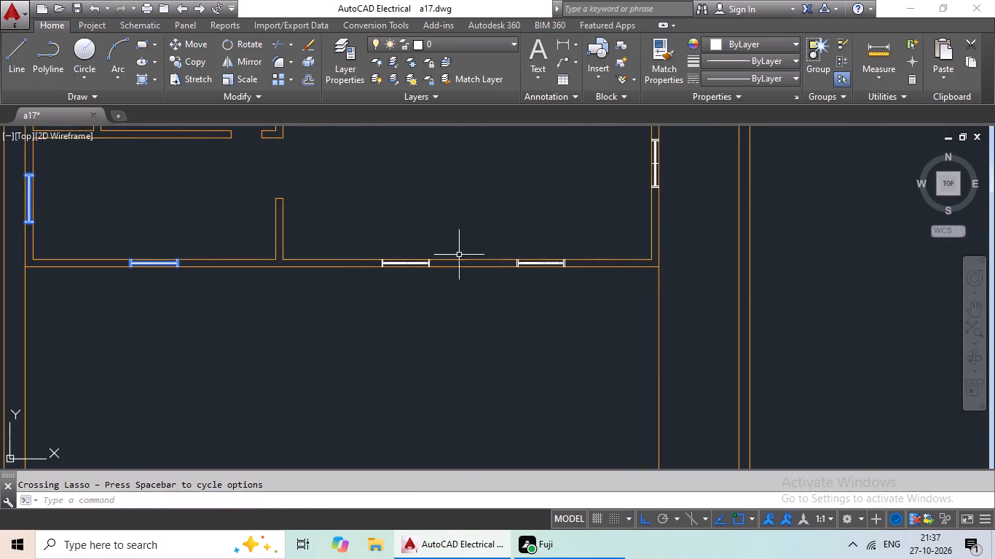
scroll(399, 263, up, 6)
scroll(497, 261, down, 1)
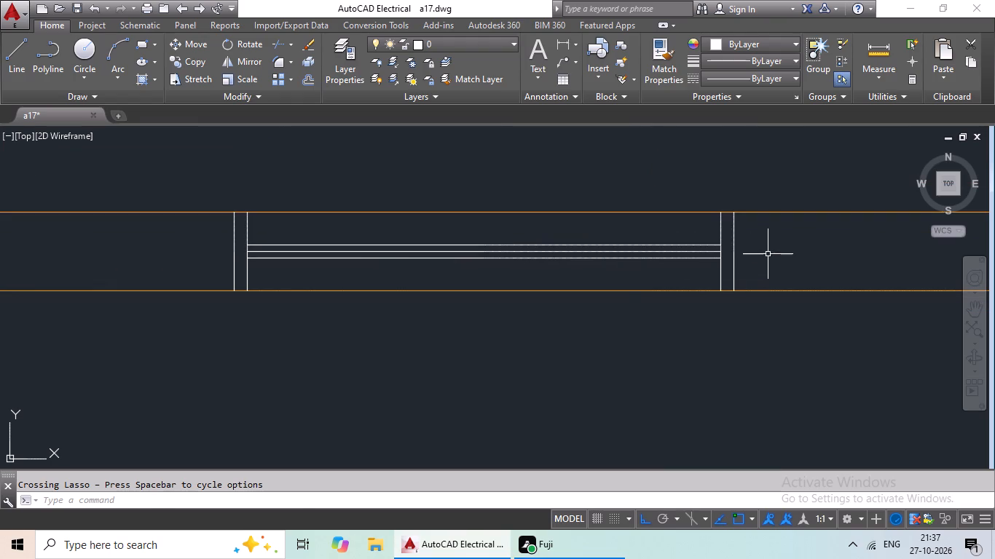
drag(776, 246, 216, 240)
Add the eastern south wall window of the large southeast room to the selection, with its glazing and end lines.
scroll(460, 237, down, 2)
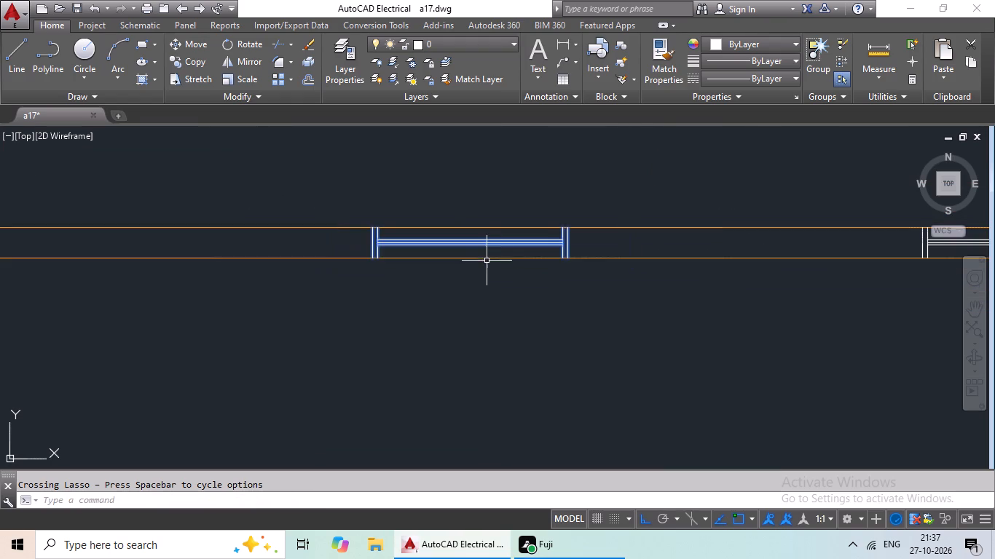
middle_drag(488, 256, 168, 255)
scroll(806, 257, up, 3)
middle_drag(812, 248, 821, 280)
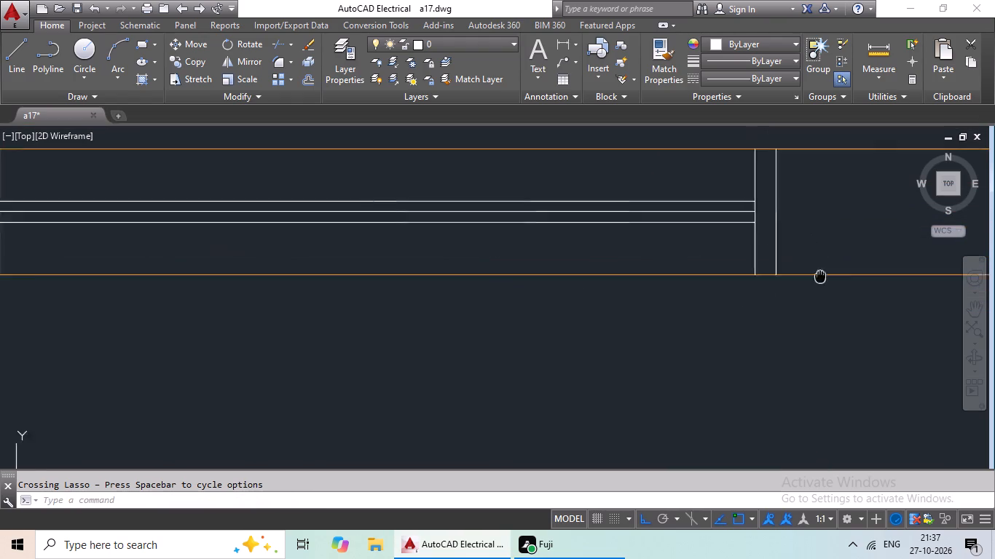
middle_drag(821, 280, 846, 350)
scroll(870, 309, down, 1)
drag(884, 286, 723, 308)
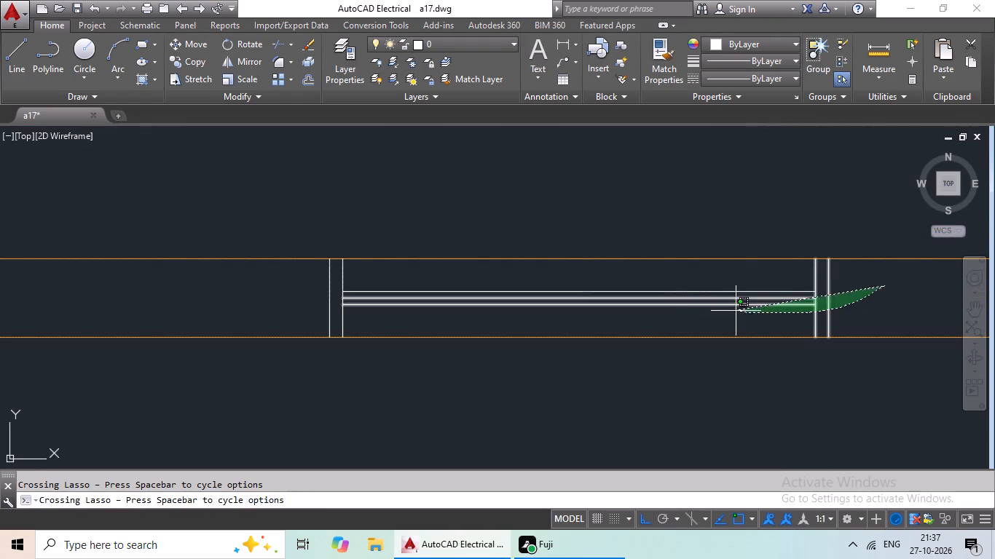
drag(723, 308, 313, 295)
Add the east wall window of the large southeast room to the selection, with its glazing and both pairs of end lines.
scroll(409, 287, down, 3)
middle_drag(573, 351, 336, 344)
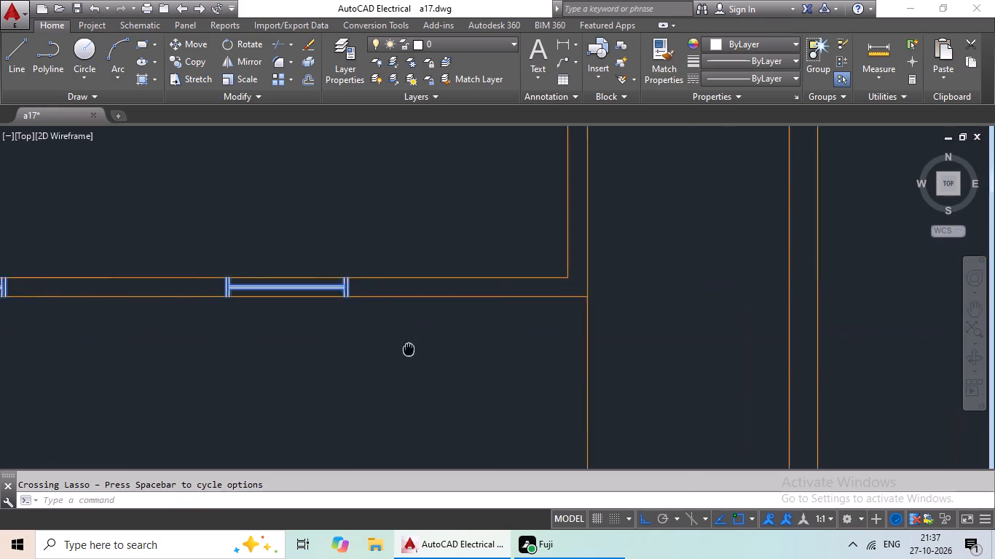
middle_drag(336, 344, 281, 341)
scroll(366, 304, down, 3)
scroll(394, 225, up, 5)
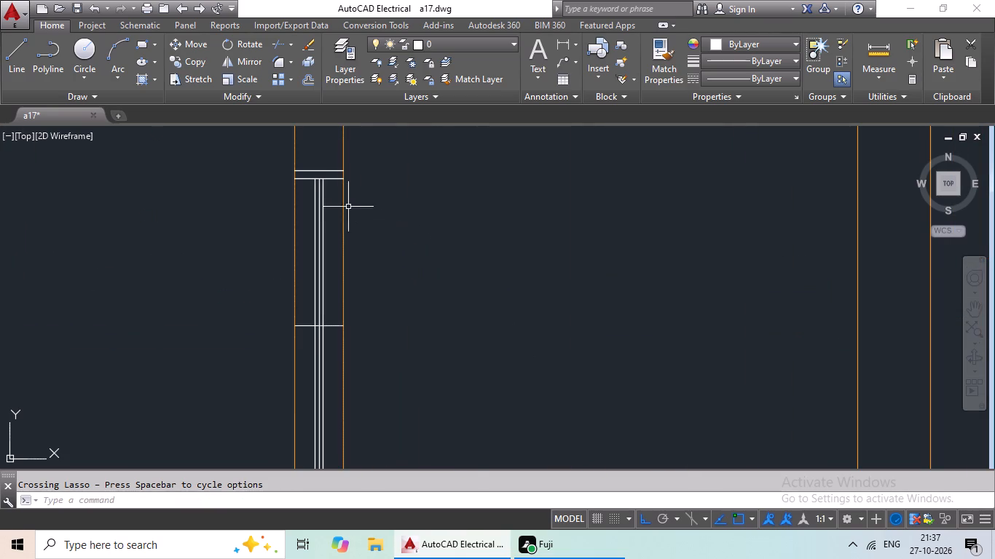
drag(327, 151, 322, 255)
middle_drag(322, 255, 323, 250)
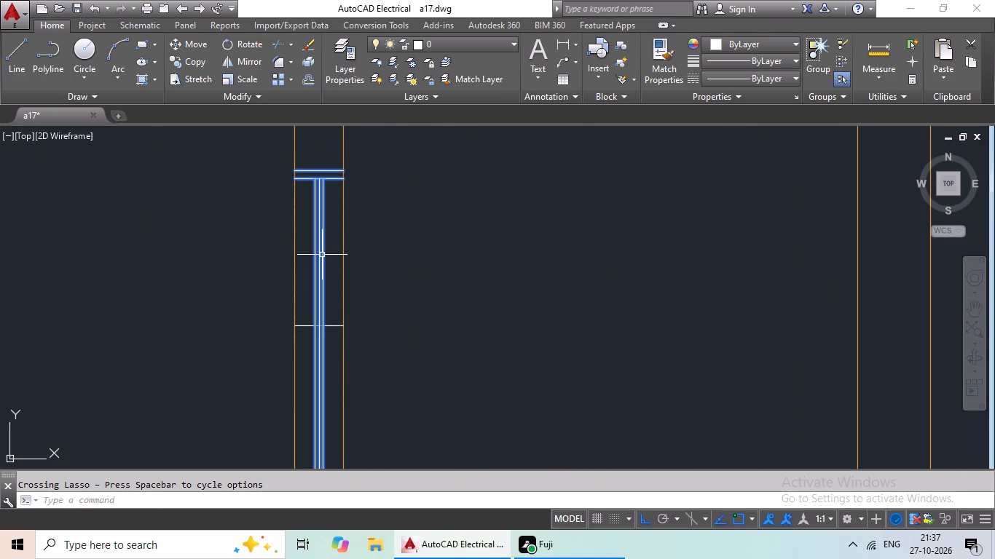
middle_drag(323, 250, 325, 127)
scroll(337, 349, up, 2)
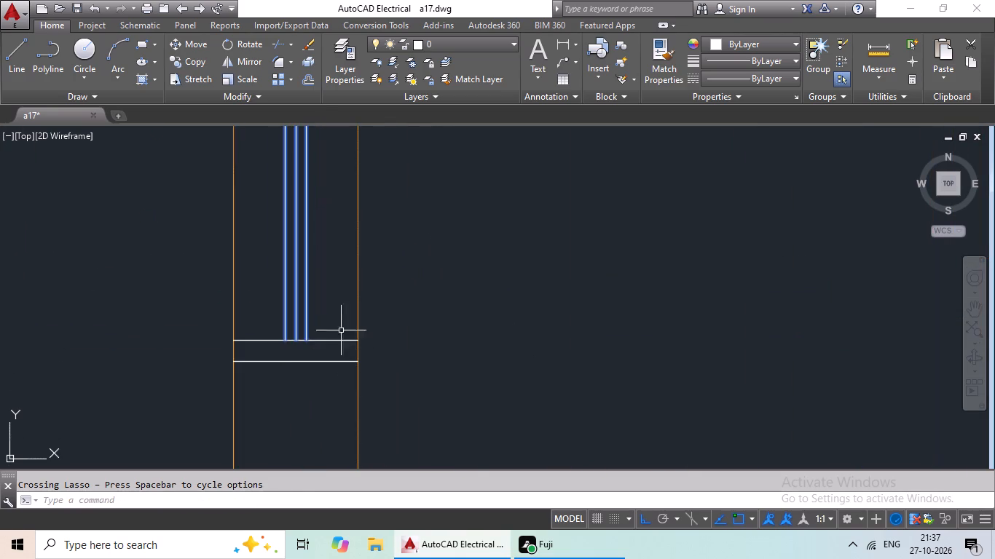
drag(347, 317, 315, 384)
Set the colour of all the selected windows to yellow 244,238,81 and clear the selection.
scroll(492, 342, down, 7)
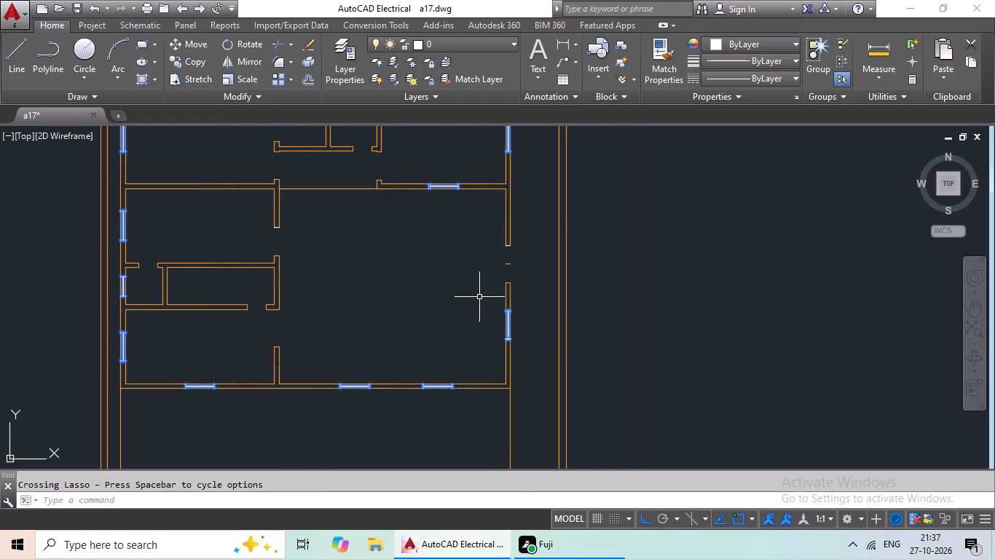
scroll(480, 296, down, 3)
middle_drag(480, 297, 396, 347)
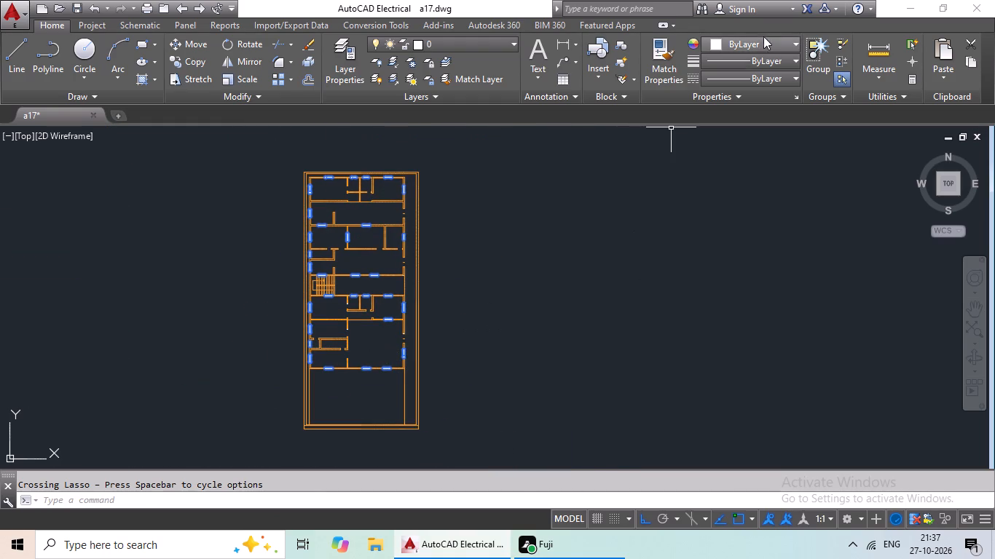
click(797, 43)
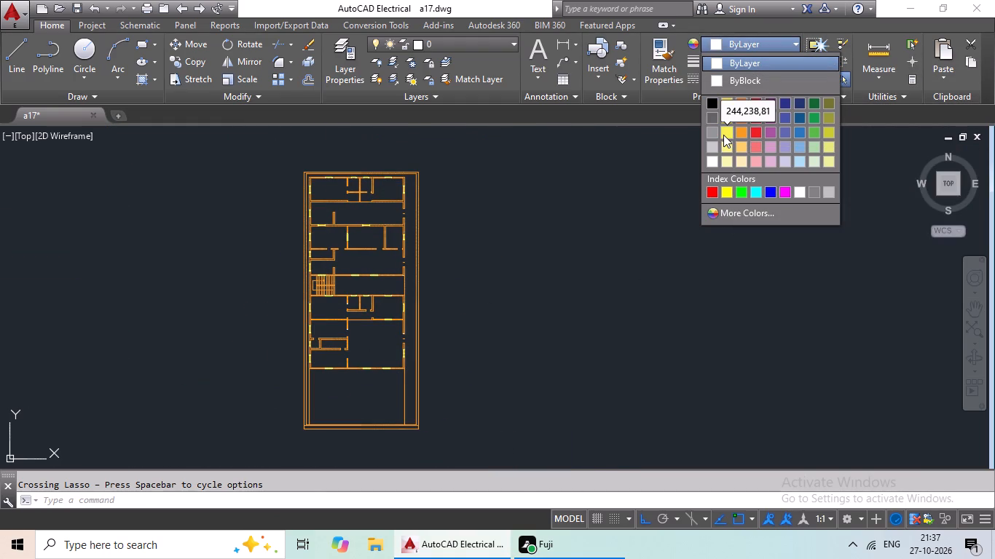
click(723, 135)
key(Escape)
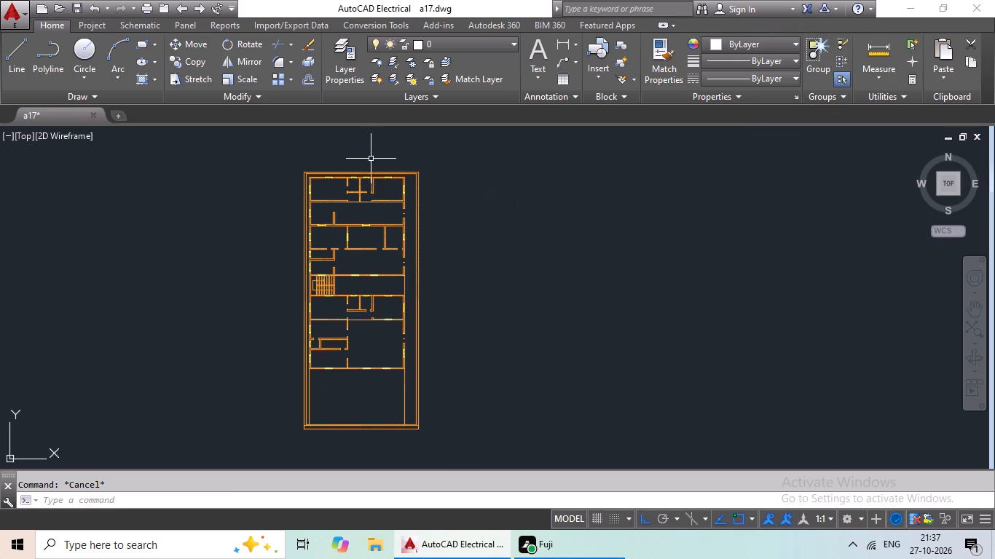
Erase the stray white lines crossing the northwest room's north wall window and the large southeast room's east wall window.
scroll(334, 175, up, 8)
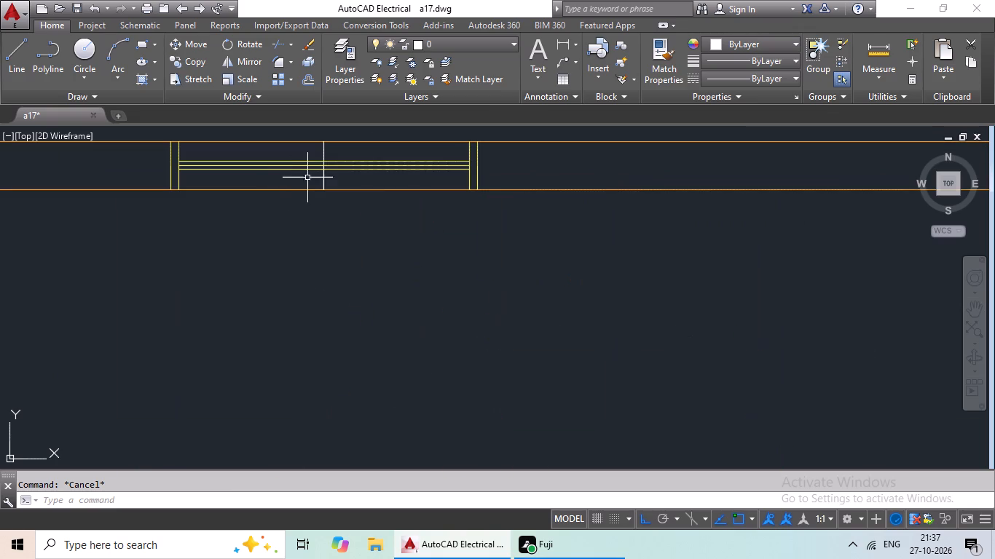
click(323, 174)
scroll(516, 181, down, 5)
scroll(554, 237, down, 2)
middle_drag(586, 256, 586, 255)
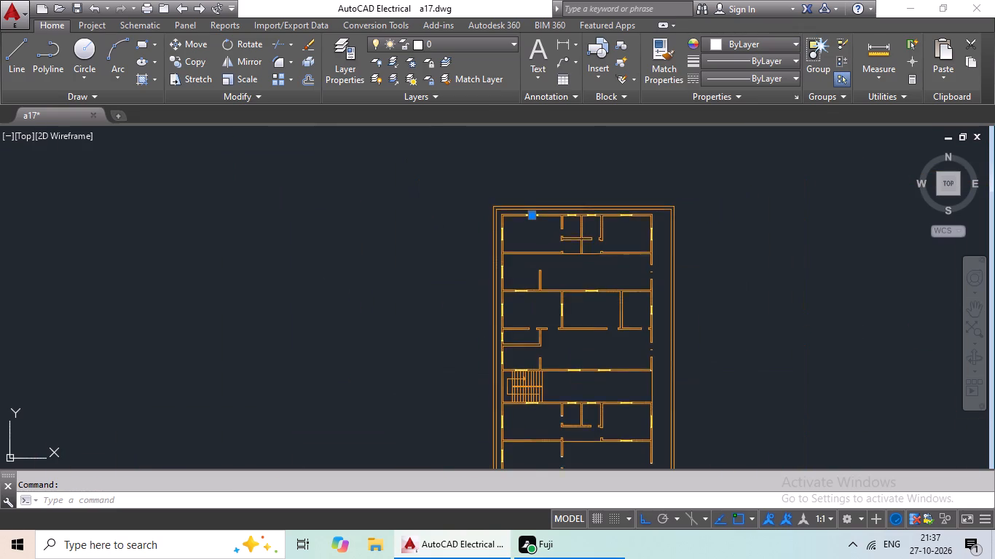
middle_drag(586, 255, 533, 154)
scroll(581, 348, up, 5)
scroll(566, 298, down, 2)
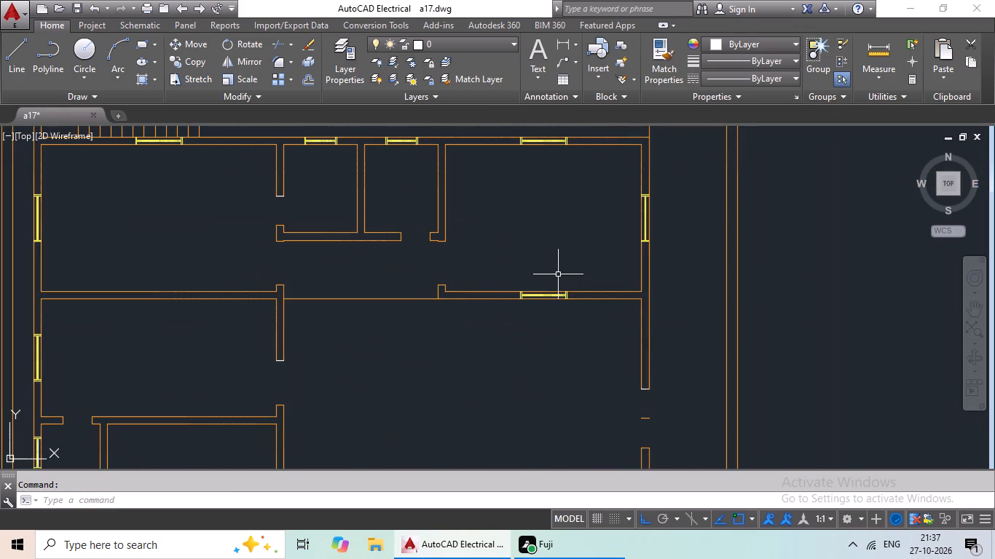
middle_drag(546, 236, 550, 295)
middle_drag(556, 292, 575, 250)
scroll(589, 255, down, 1)
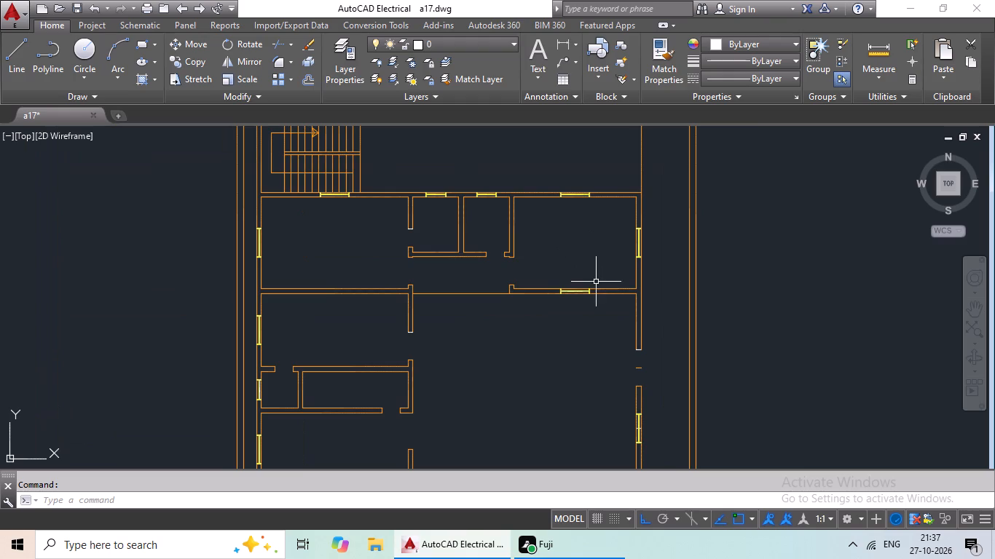
middle_drag(602, 270, 619, 225)
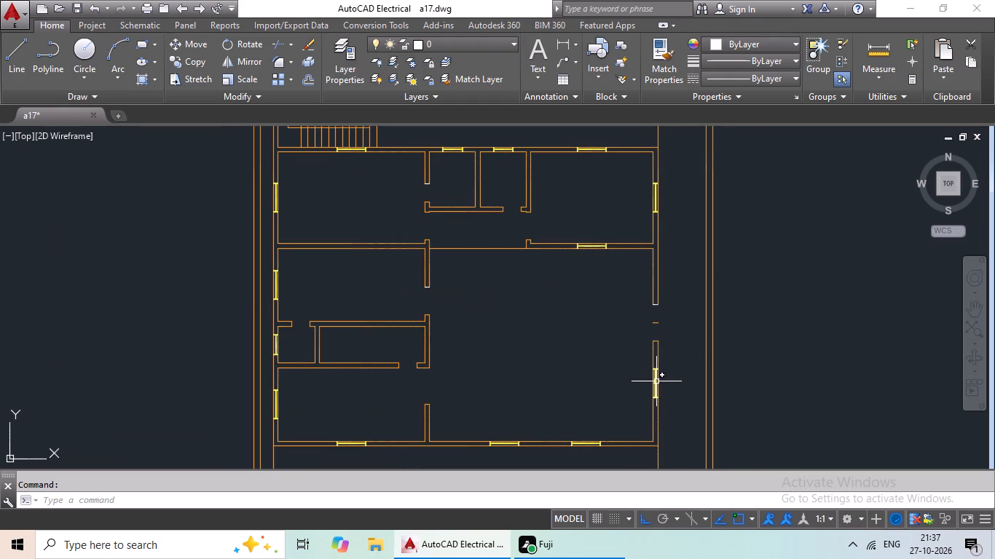
scroll(656, 381, up, 4)
click(658, 395)
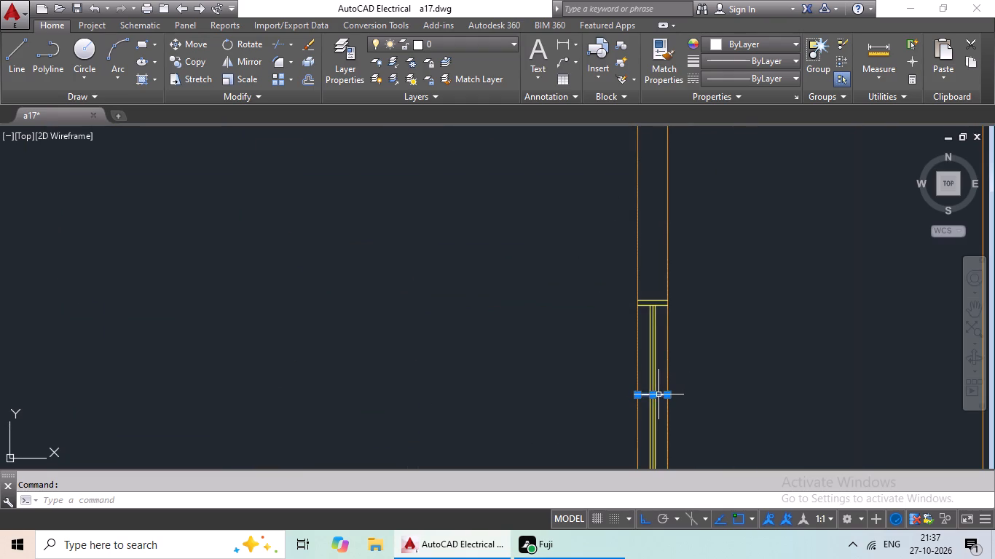
key(Delete)
Colour the white end lines of the southeast room's east wall and the two partition stubs west of it 254,204,102.
scroll(696, 365, down, 3)
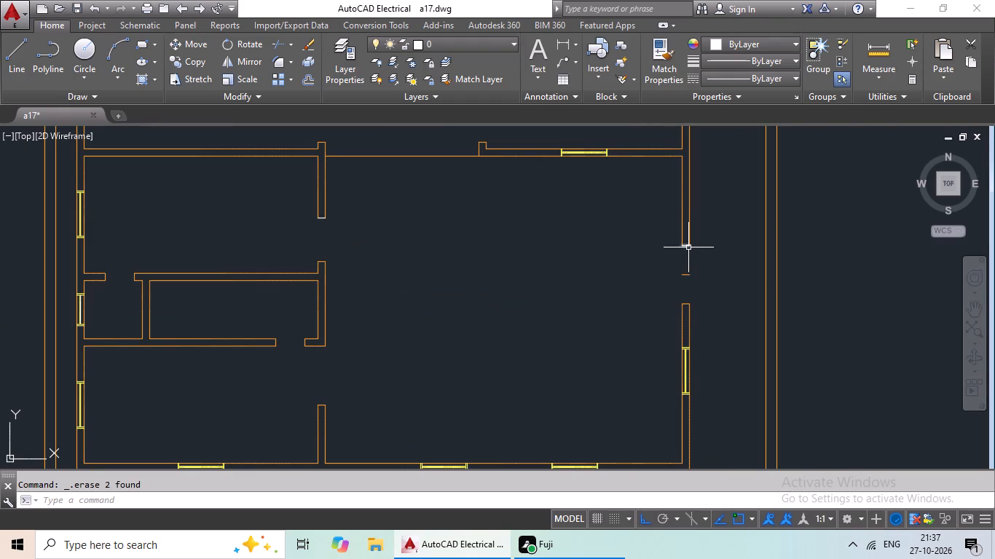
click(688, 246)
middle_drag(594, 255, 575, 425)
middle_drag(382, 383, 495, 317)
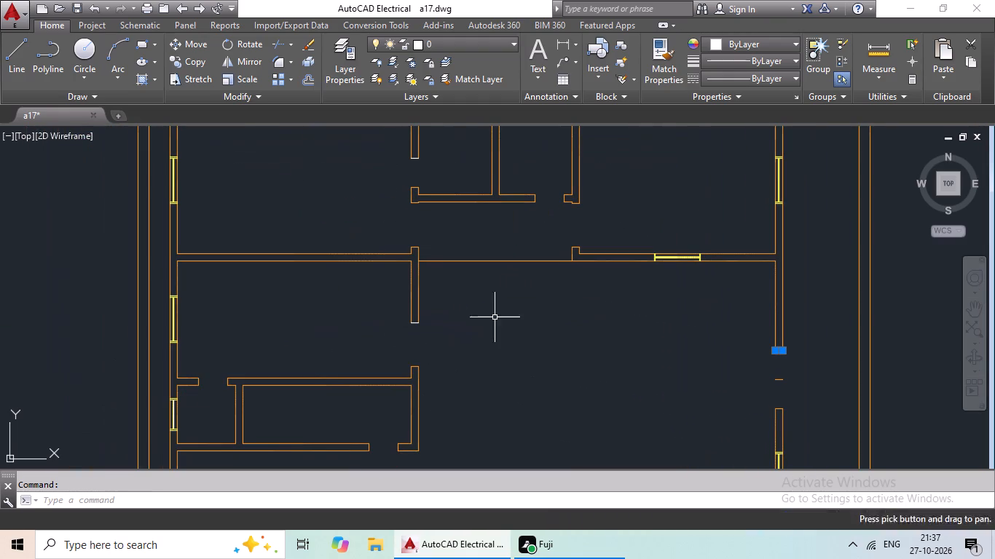
click(414, 323)
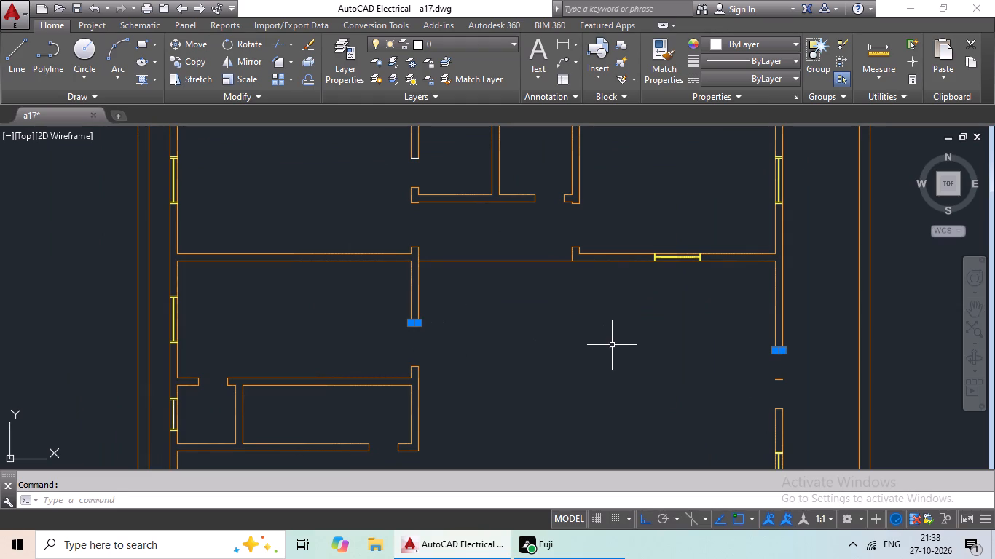
click(414, 156)
scroll(487, 162, down, 2)
middle_drag(488, 176, 441, 301)
middle_drag(447, 288, 465, 269)
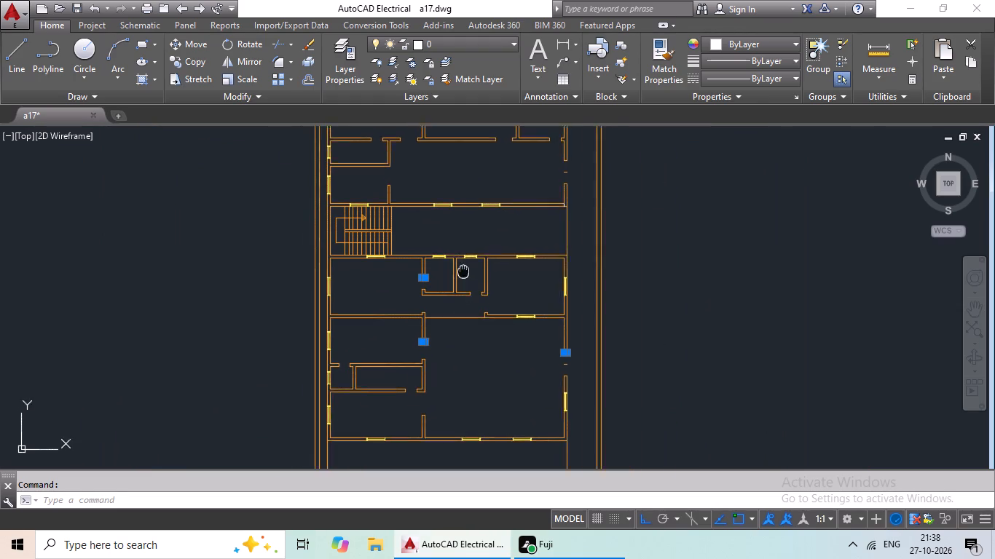
middle_drag(465, 269, 480, 234)
middle_drag(514, 298, 466, 383)
middle_drag(490, 290, 473, 389)
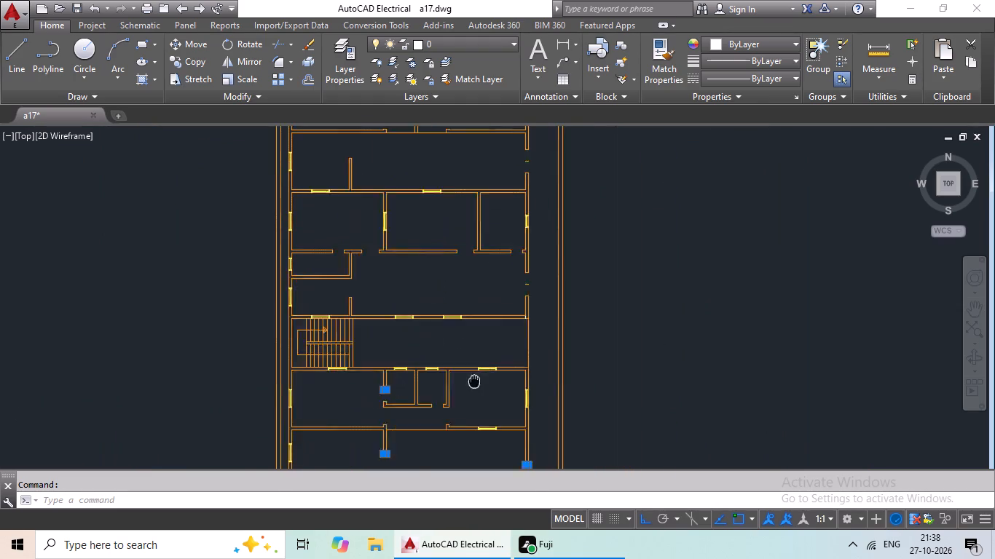
middle_drag(473, 389, 465, 421)
middle_drag(476, 330, 479, 394)
middle_drag(485, 355, 487, 398)
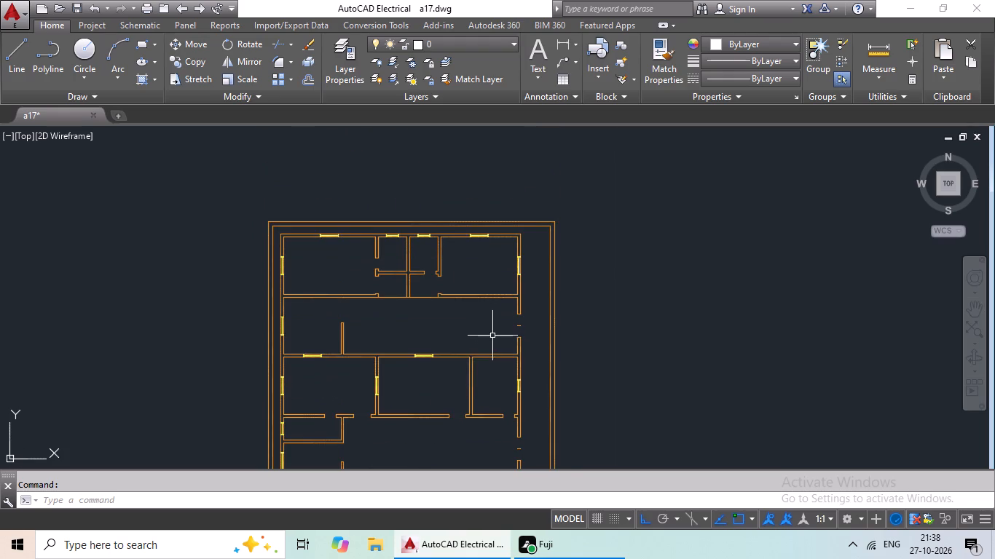
middle_drag(498, 336, 506, 374)
middle_drag(516, 370, 545, 341)
middle_drag(539, 336, 554, 318)
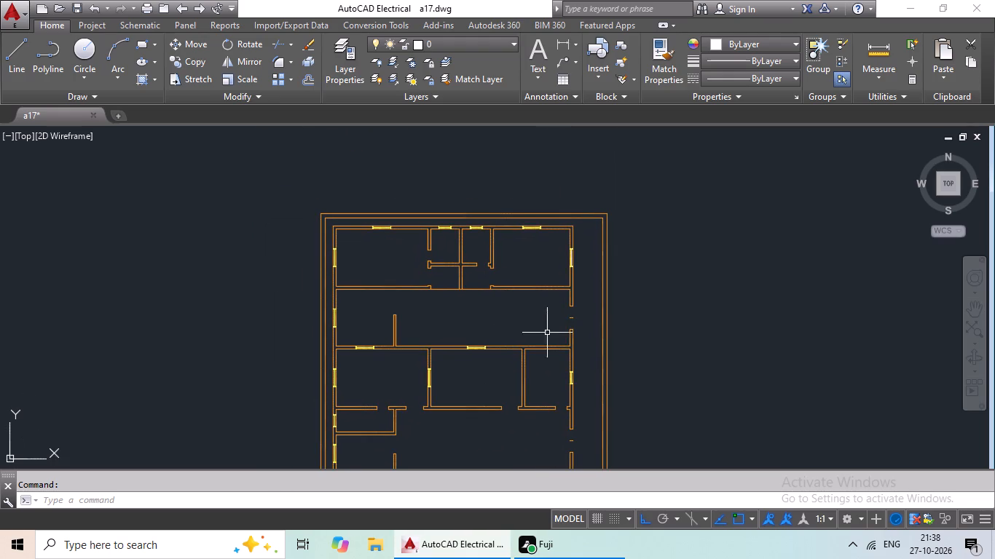
middle_drag(541, 344, 566, 309)
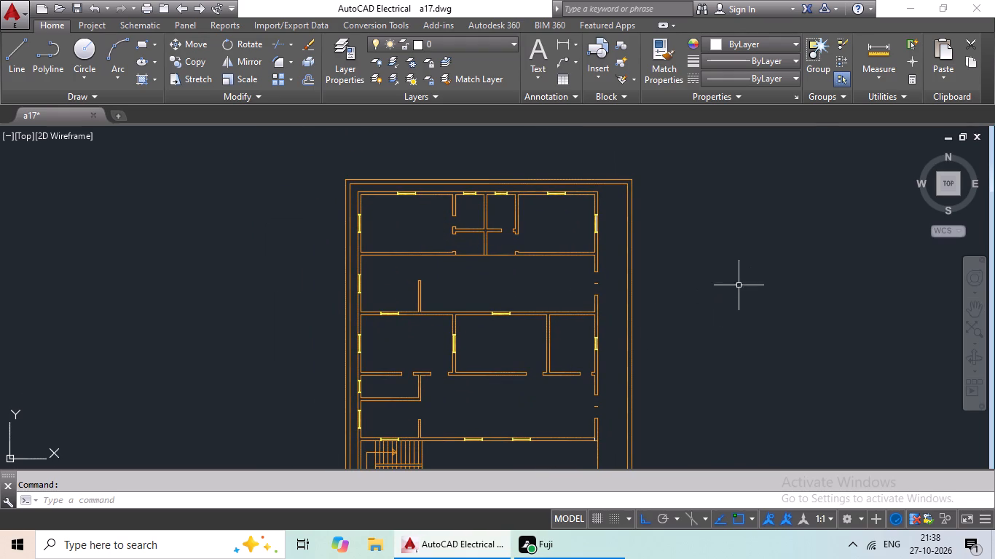
click(793, 43)
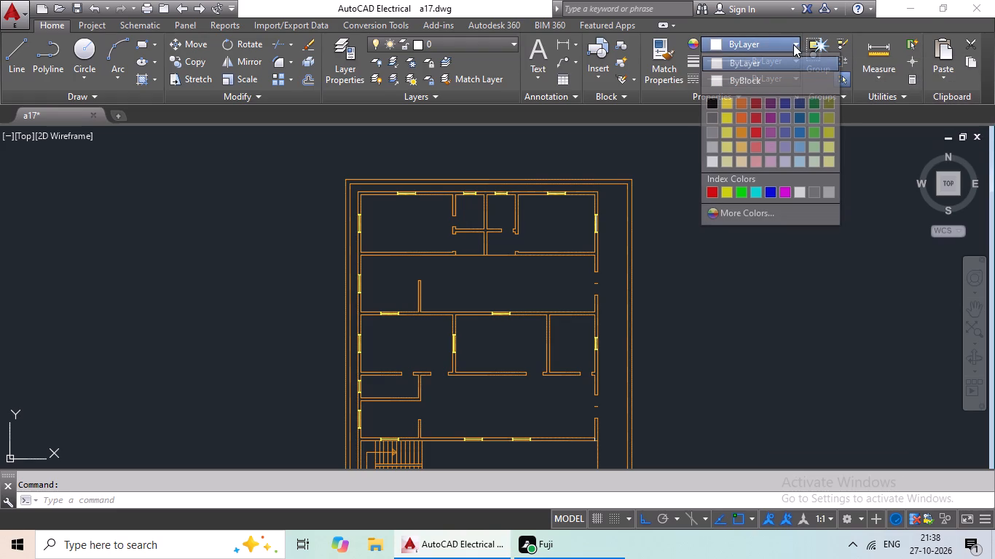
click(742, 143)
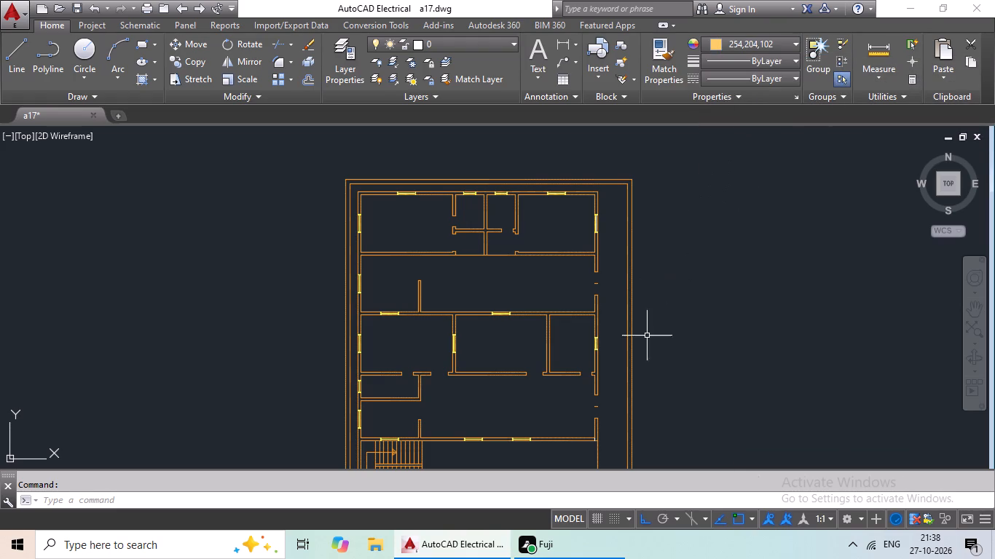
middle_drag(593, 341, 619, 222)
scroll(640, 395, up, 2)
middle_drag(629, 398, 628, 237)
key(Escape)
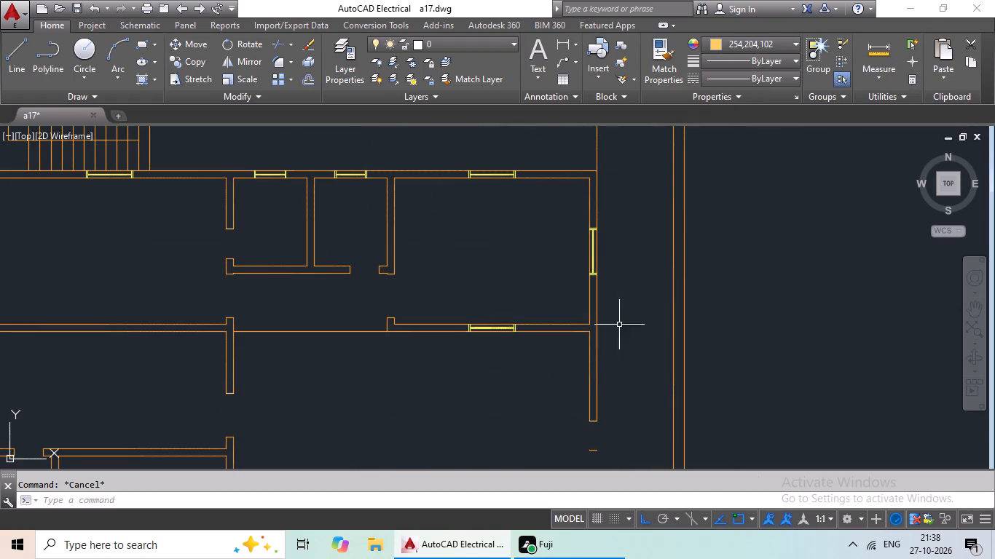
Colour the end lines above the door openings in the large southeast room's east wall and west partition 248,153,30, and clear the selection.
scroll(591, 434, up, 5)
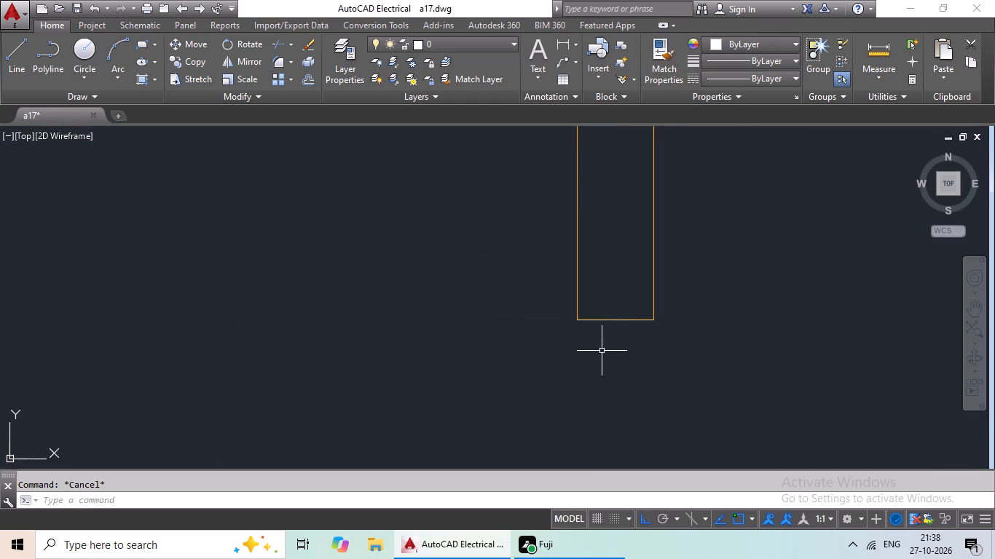
click(610, 320)
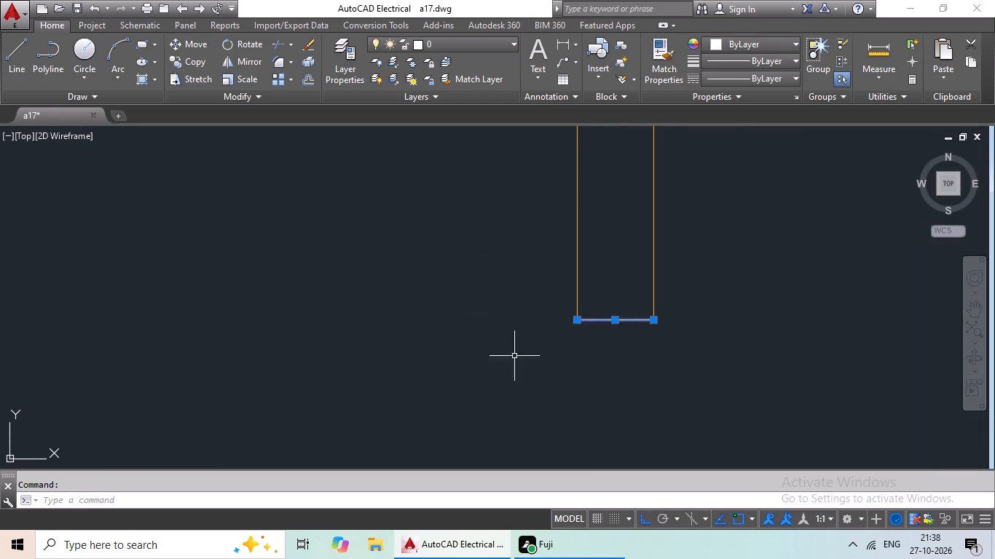
scroll(505, 360, down, 3)
middle_drag(503, 376, 632, 329)
scroll(626, 337, down, 2)
scroll(641, 383, up, 4)
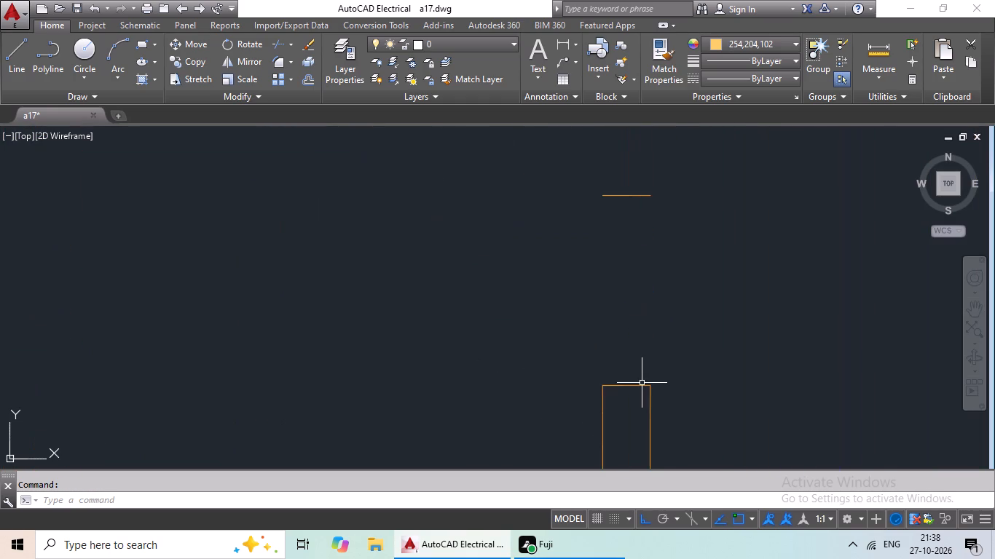
scroll(674, 352, down, 2)
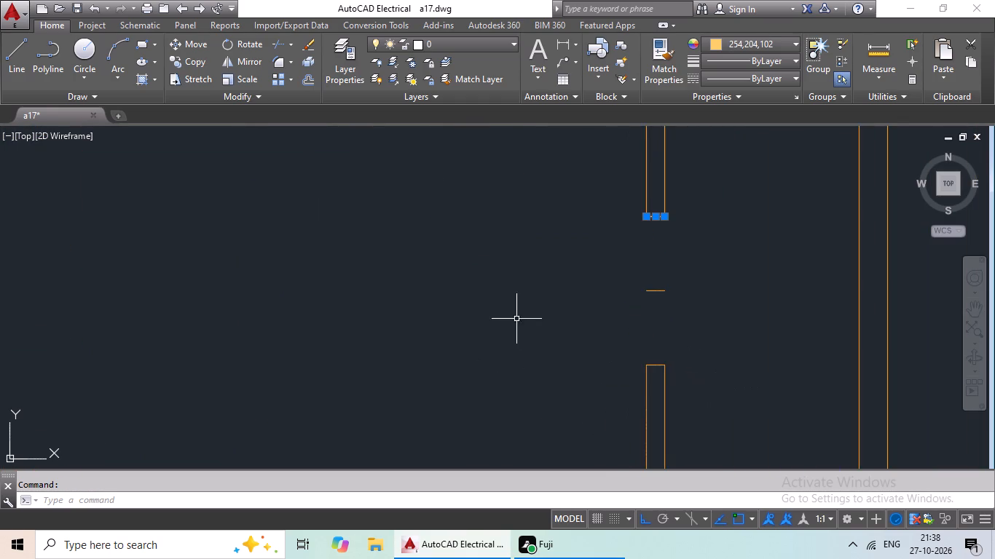
middle_drag(444, 290, 686, 455)
scroll(607, 414, down, 1)
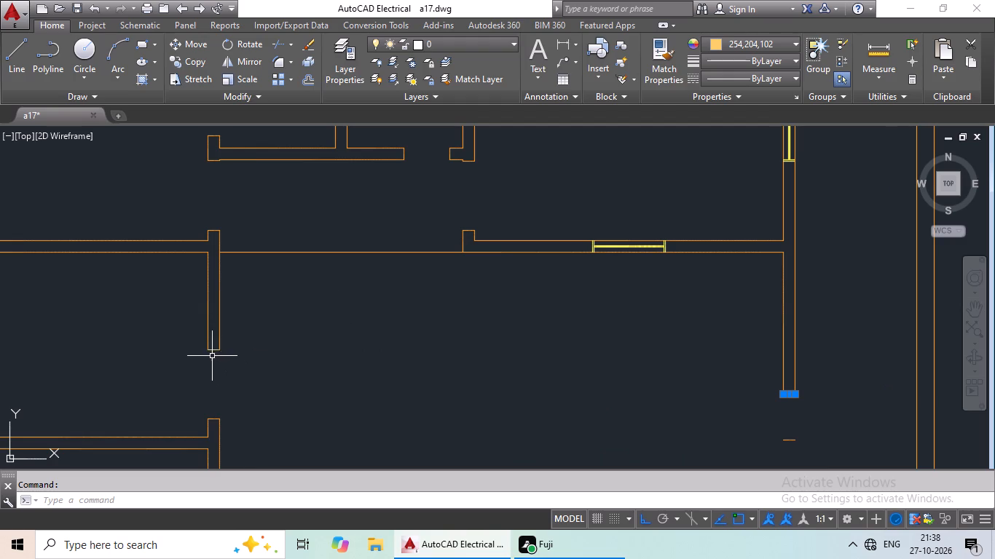
click(213, 349)
scroll(224, 403, up, 3)
middle_drag(233, 398, 325, 303)
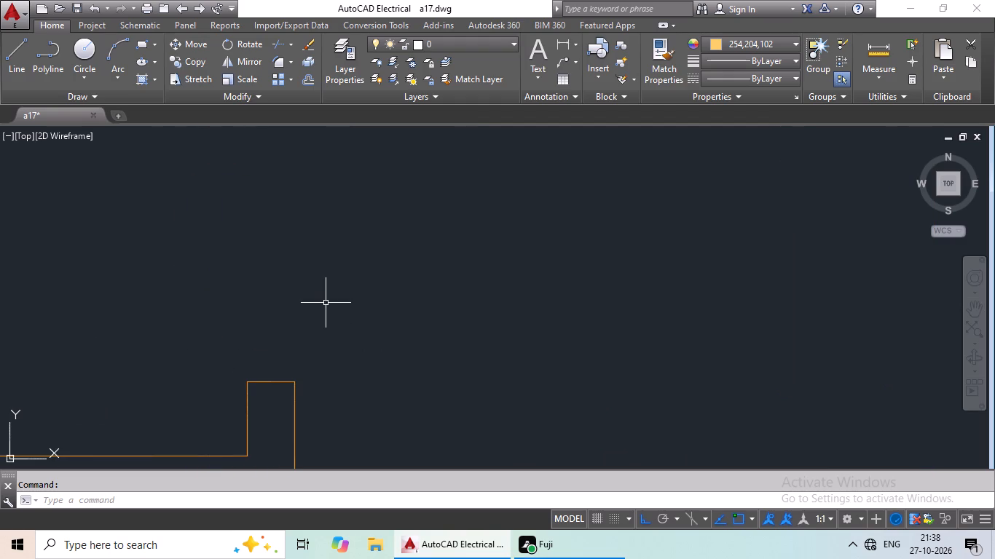
click(793, 39)
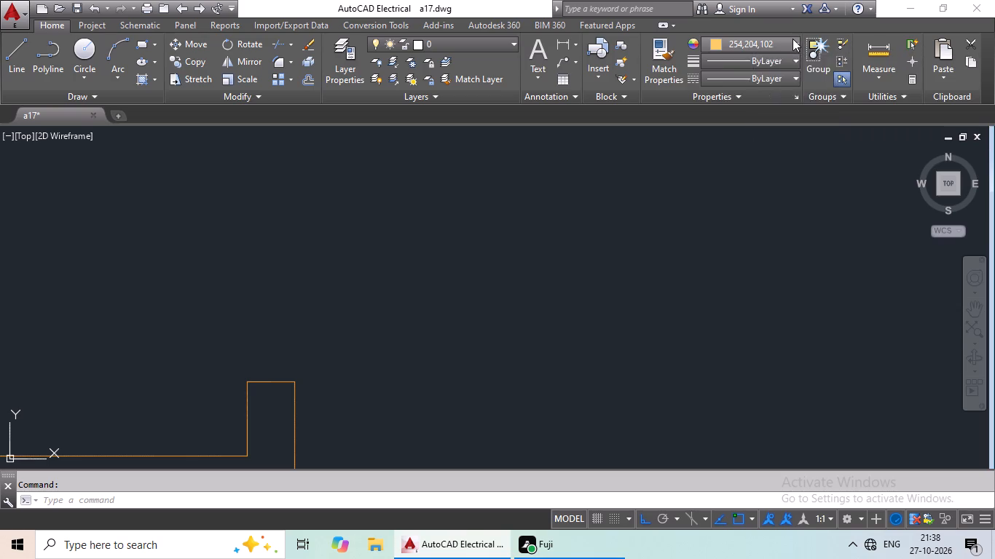
click(735, 130)
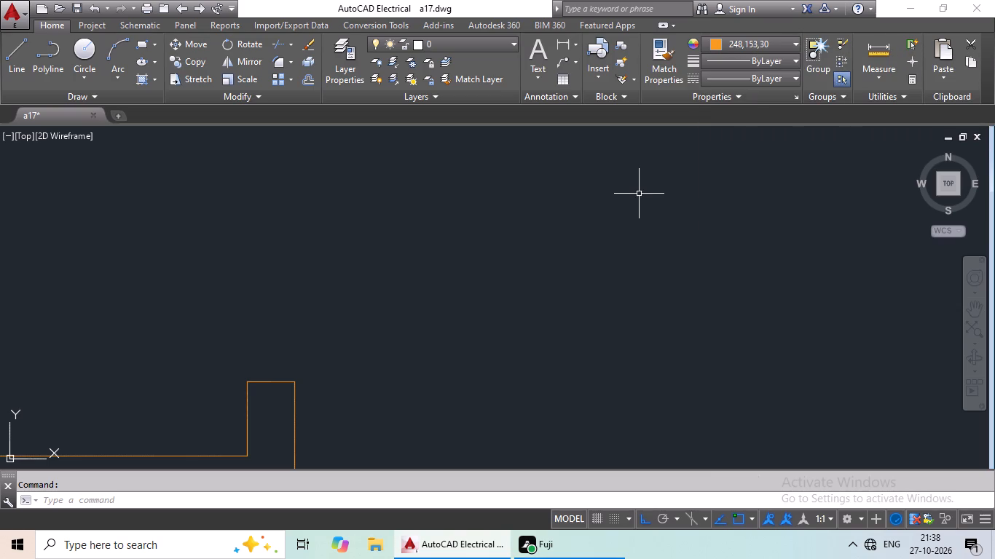
scroll(637, 197, down, 5)
key(Escape)
key(Escape)
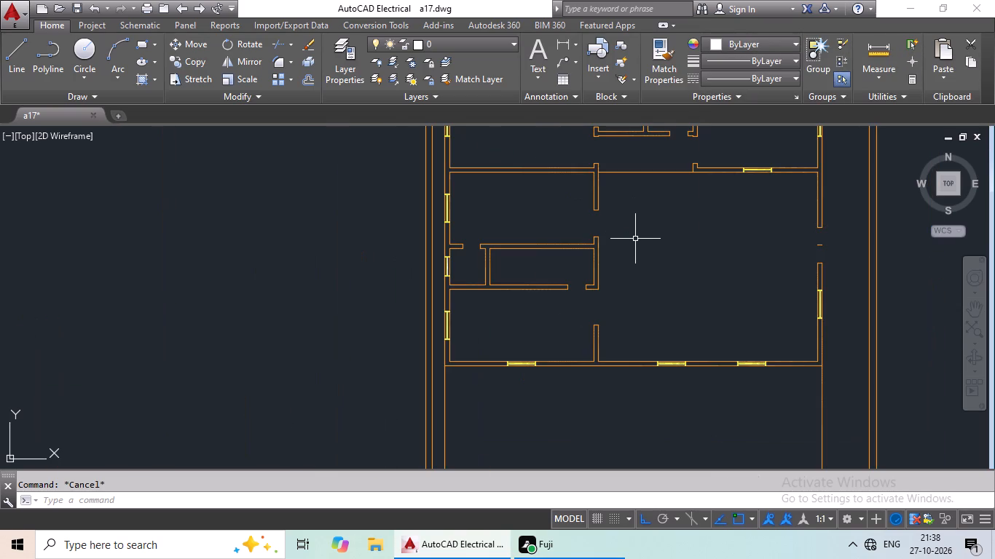
Insert four Door - Metric blocks from the architectural tool palette into the empty area east of the floor plan and close the palettes.
scroll(646, 258, down, 2)
middle_drag(675, 253, 558, 319)
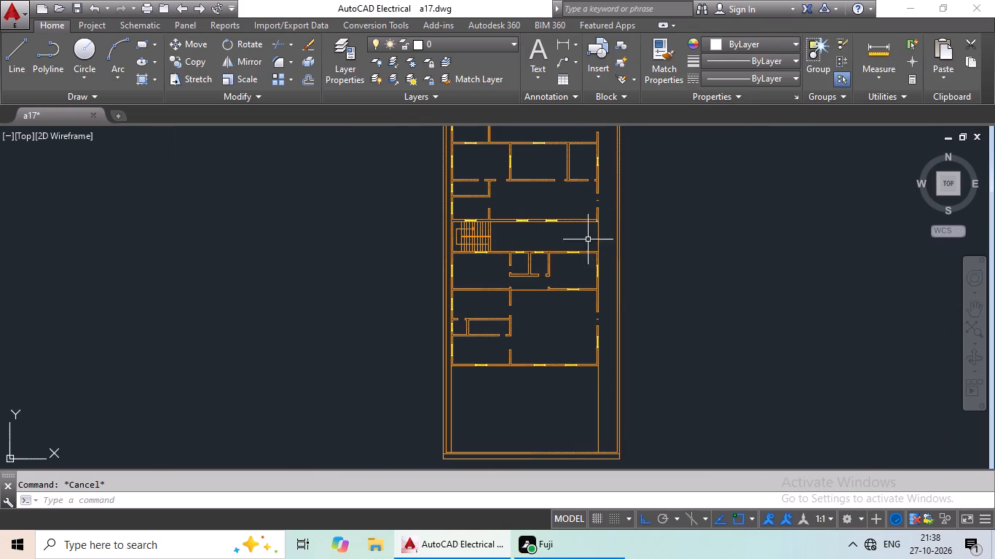
middle_drag(590, 196, 562, 237)
middle_drag(560, 239, 515, 285)
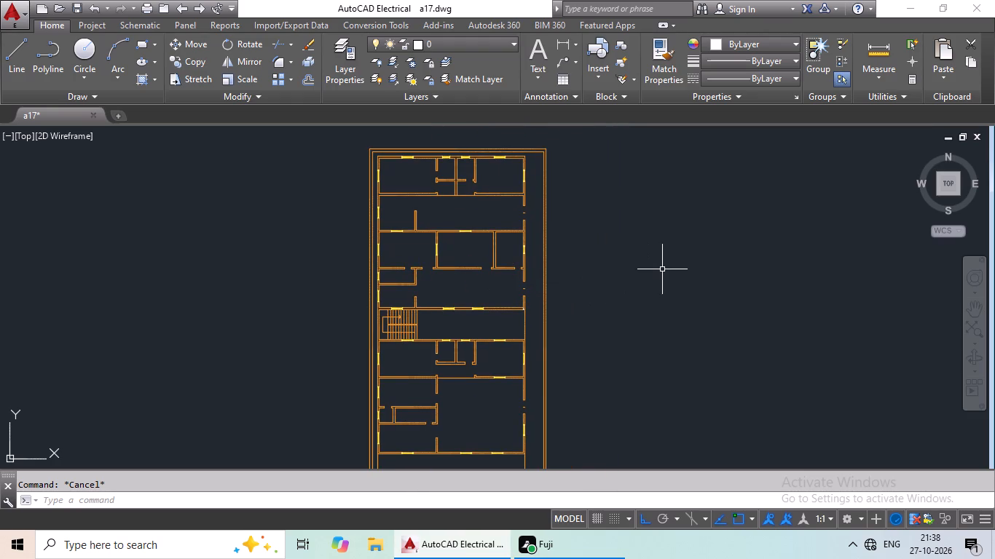
key(t)
key(p)
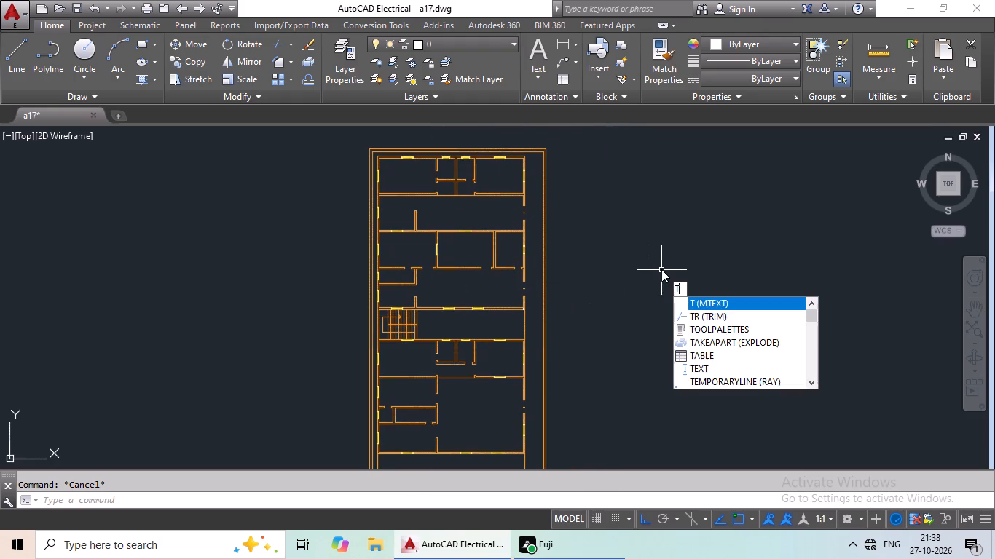
key(space)
key(space)
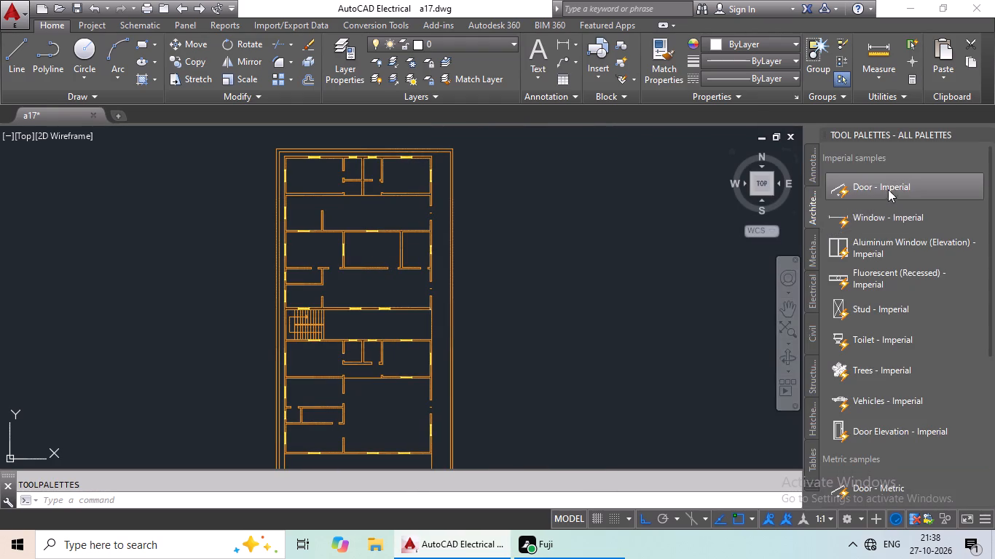
scroll(889, 333, down, 1)
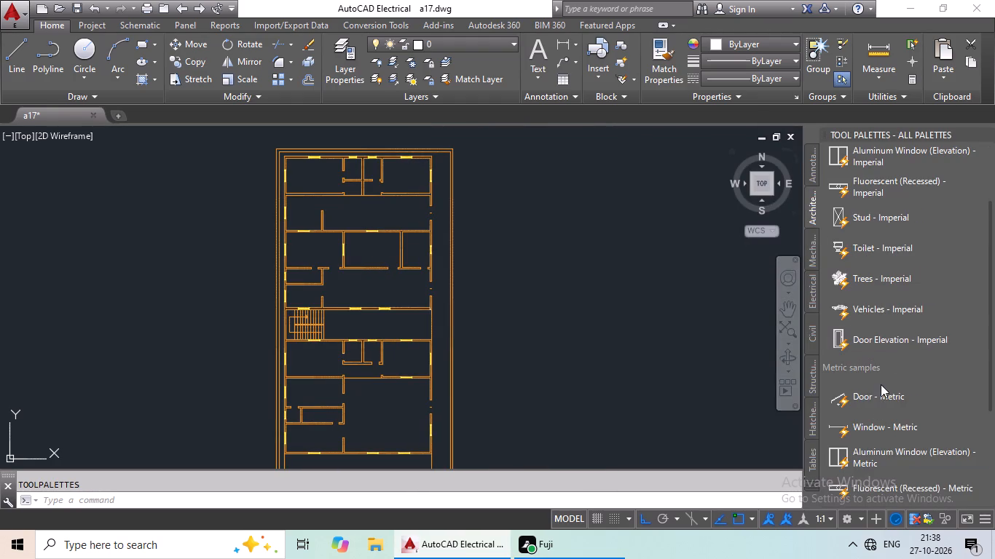
double_click(873, 393)
click(595, 240)
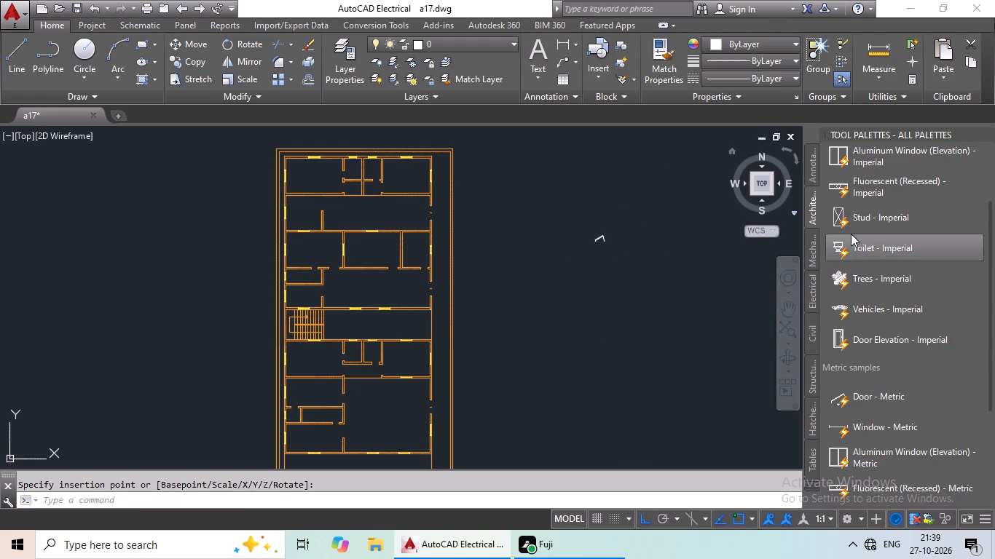
double_click(890, 394)
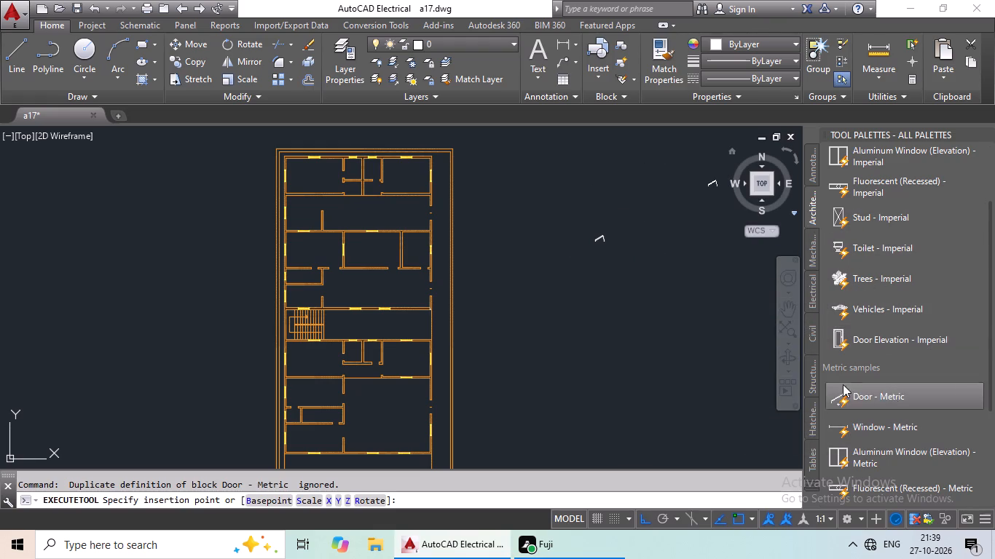
click(665, 240)
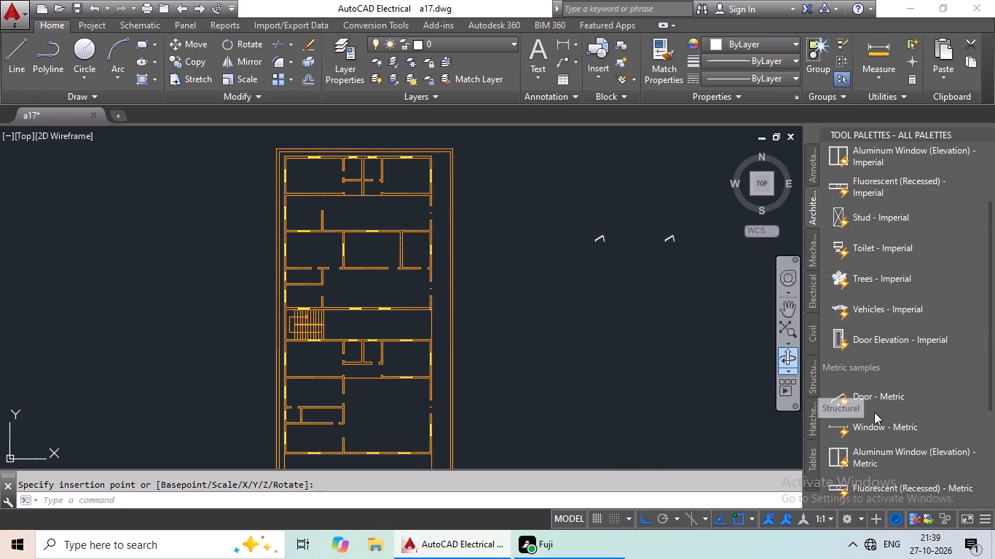
double_click(882, 389)
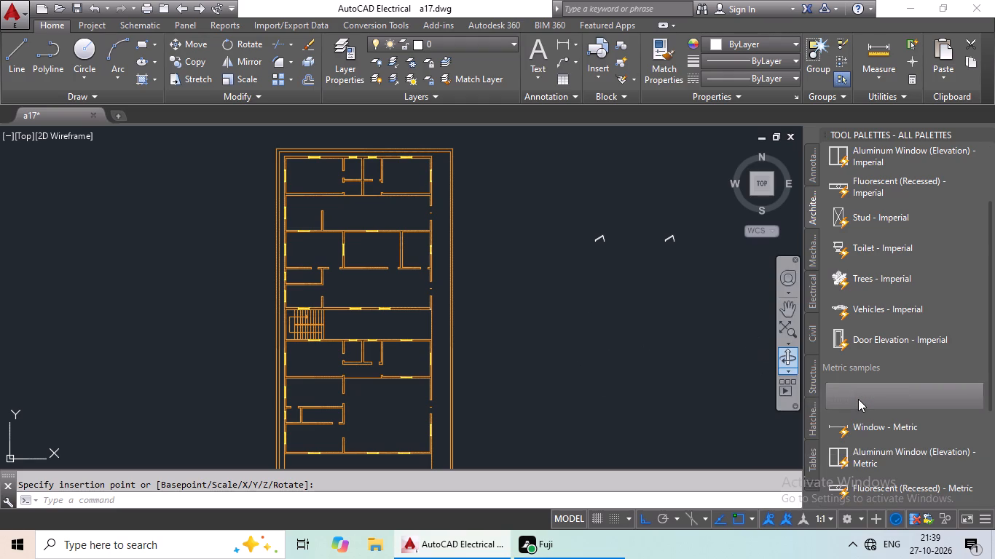
double_click(869, 395)
click(582, 313)
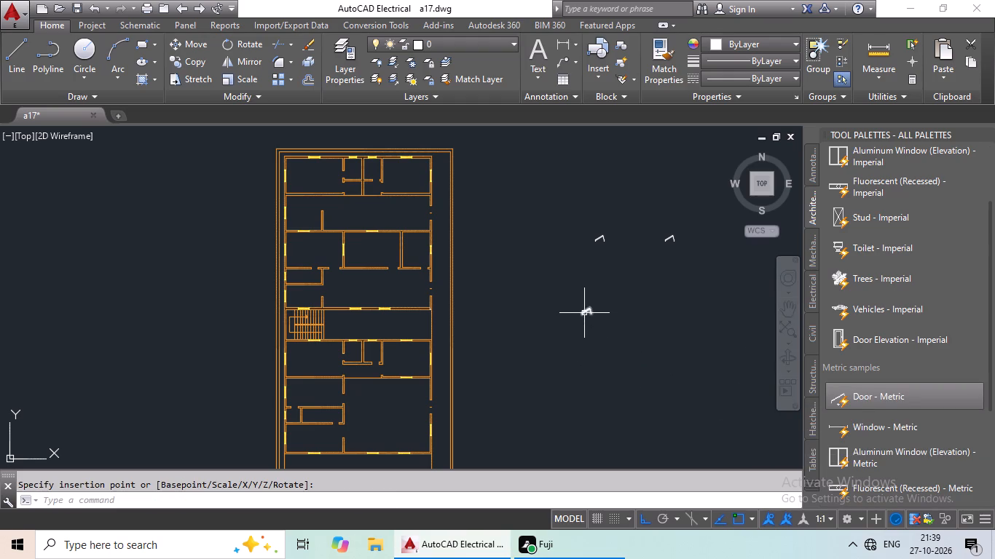
double_click(853, 393)
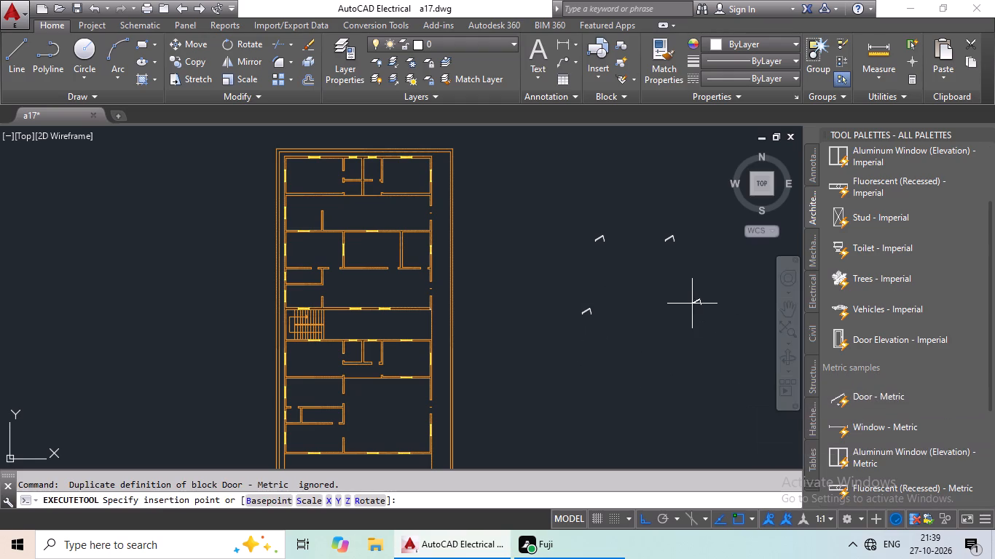
click(692, 304)
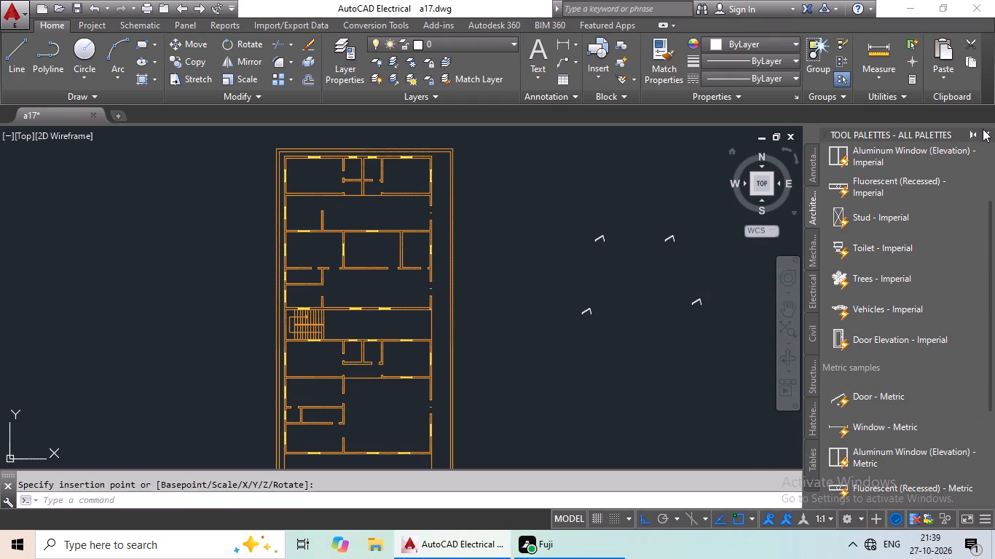
click(986, 133)
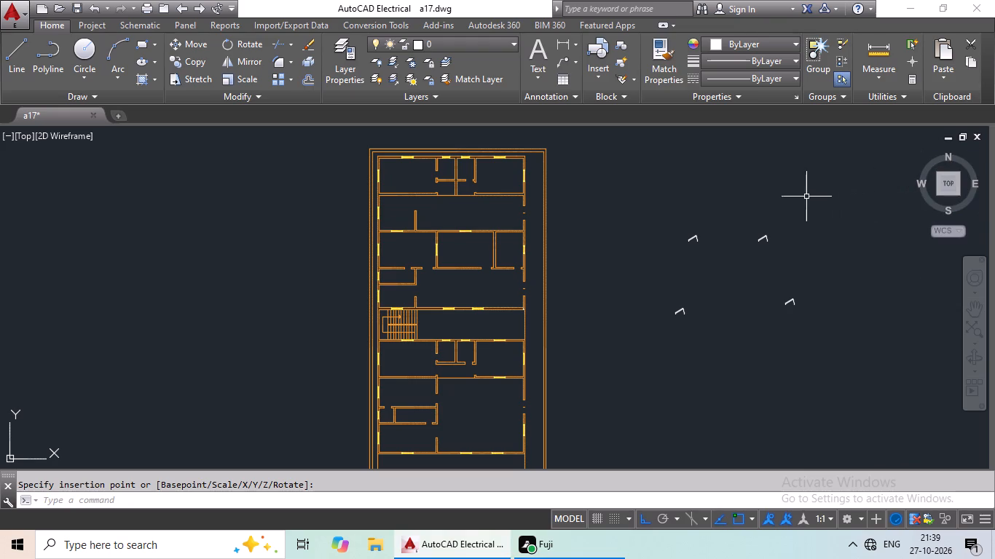
Change the northwestern loose door block's opening angle so its leaf stands fully open, perpendicular to the opening.
scroll(736, 215, up, 2)
click(616, 277)
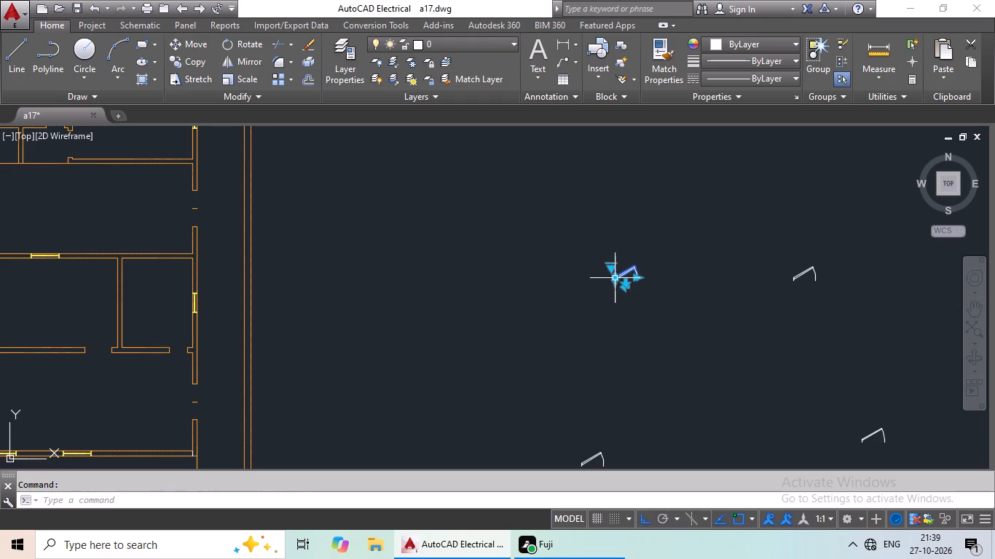
click(606, 269)
click(610, 269)
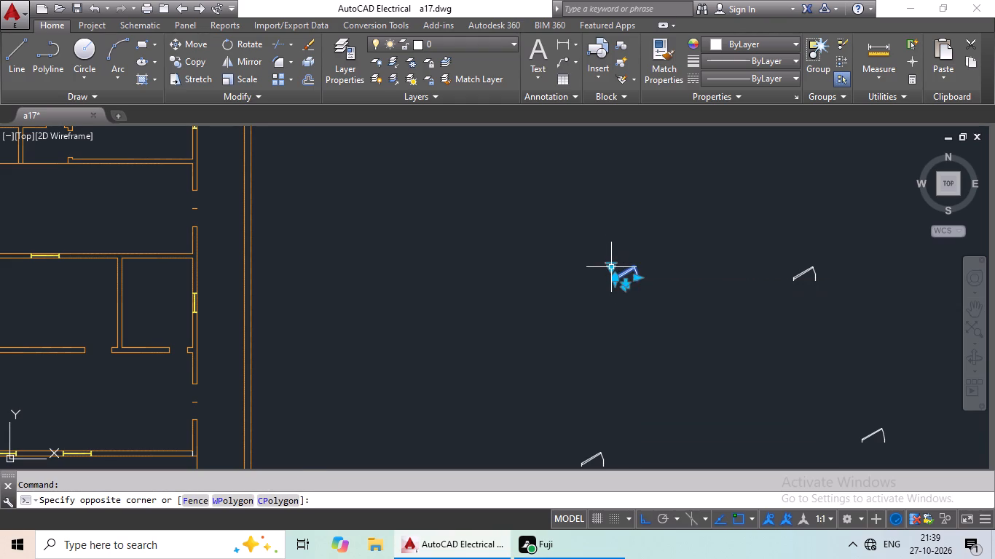
click(610, 269)
click(647, 322)
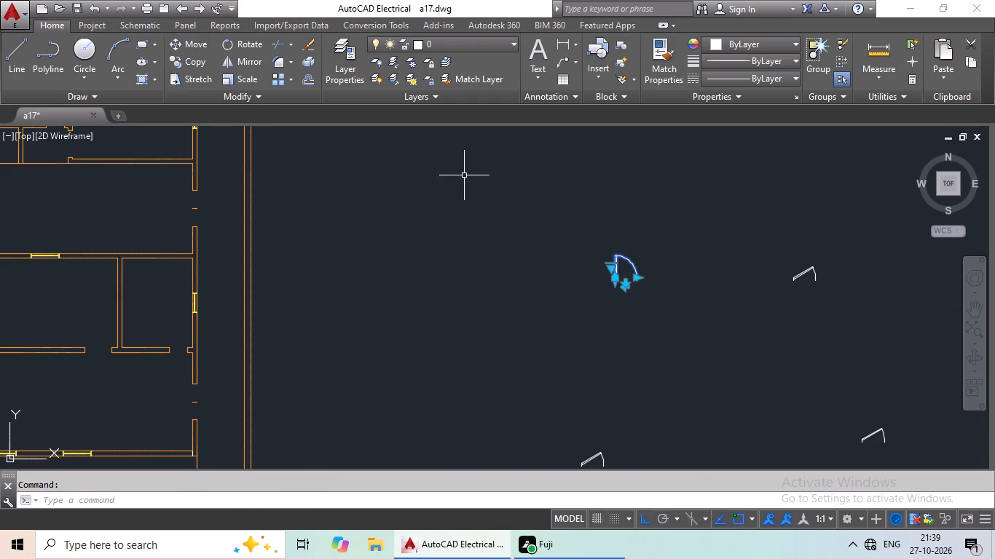
Rotate the fully open door block 90° counterclockwise about its hinge point.
click(241, 44)
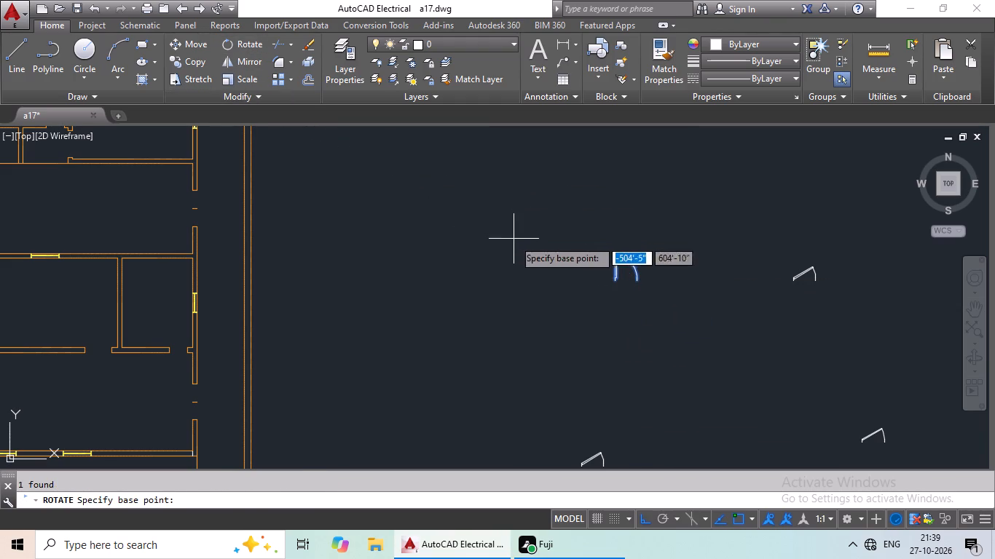
click(615, 278)
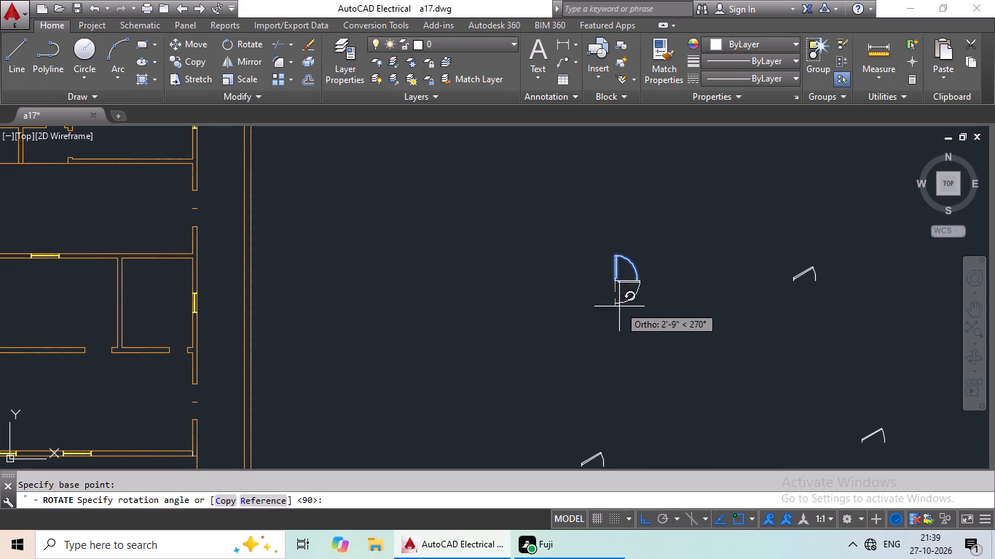
click(599, 223)
Copy the rotated door and paste it at the southern opening in the northwest room's east wall, its arc end meeting the upper stub.
click(600, 260)
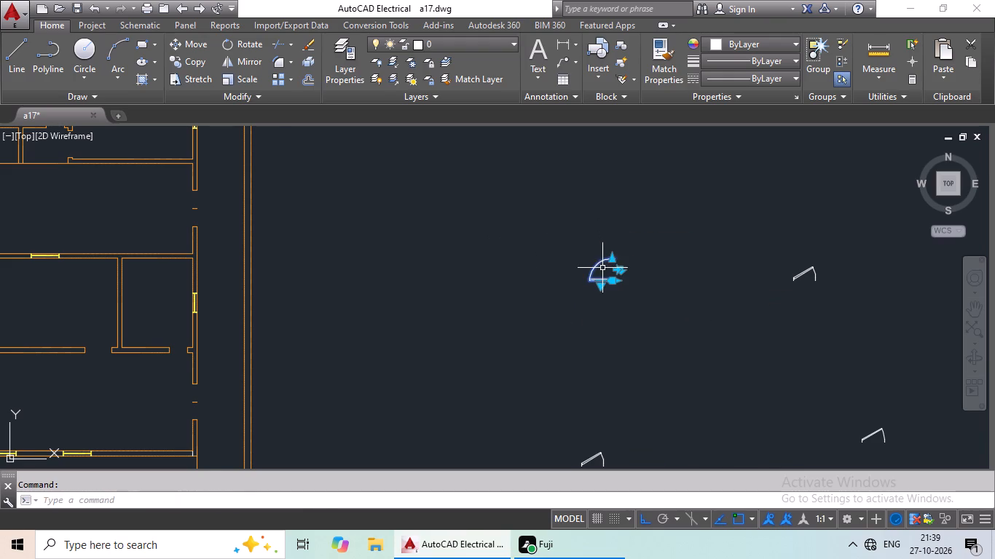
key(ctrl+c)
key(ctrl+v)
middle_drag(407, 318, 422, 323)
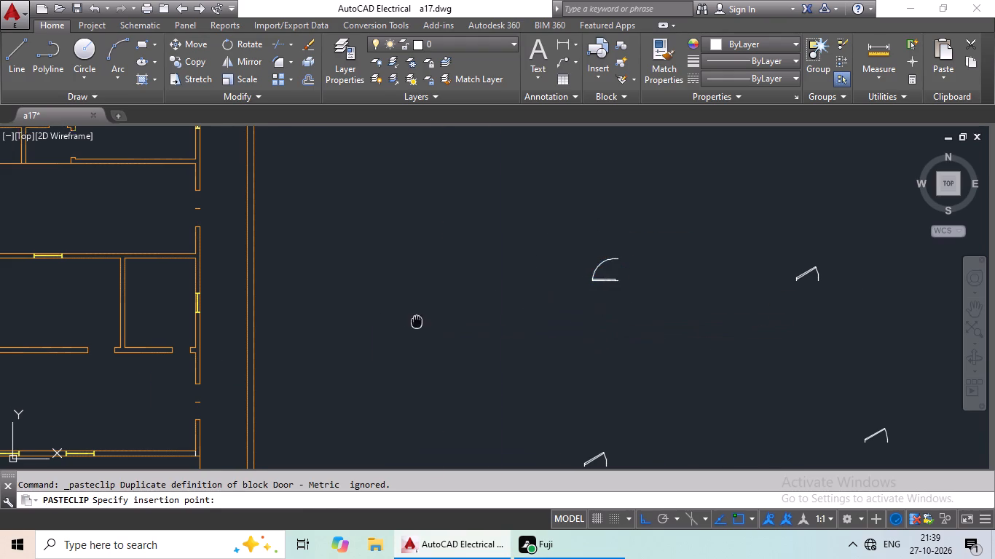
middle_drag(422, 323, 766, 343)
middle_drag(428, 303, 556, 443)
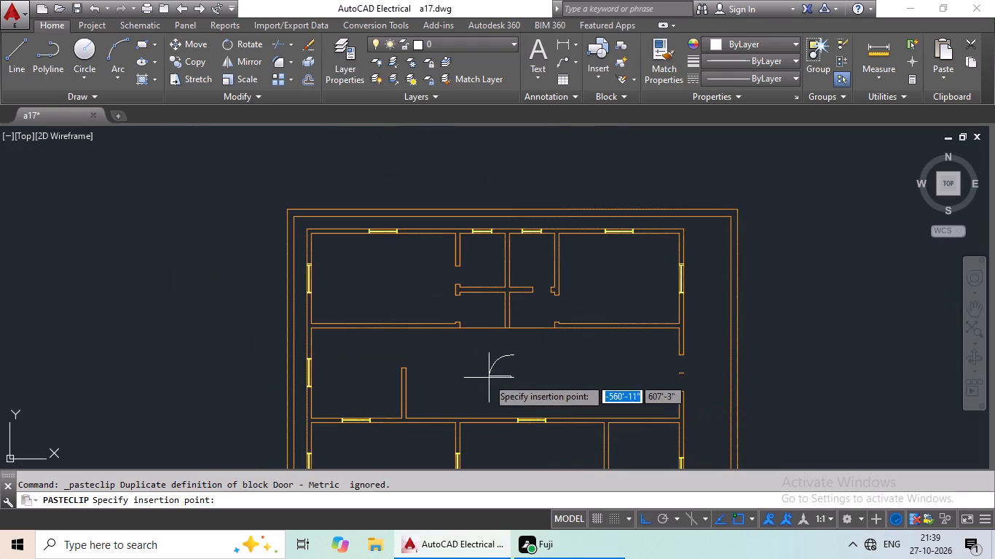
scroll(444, 321, up, 4)
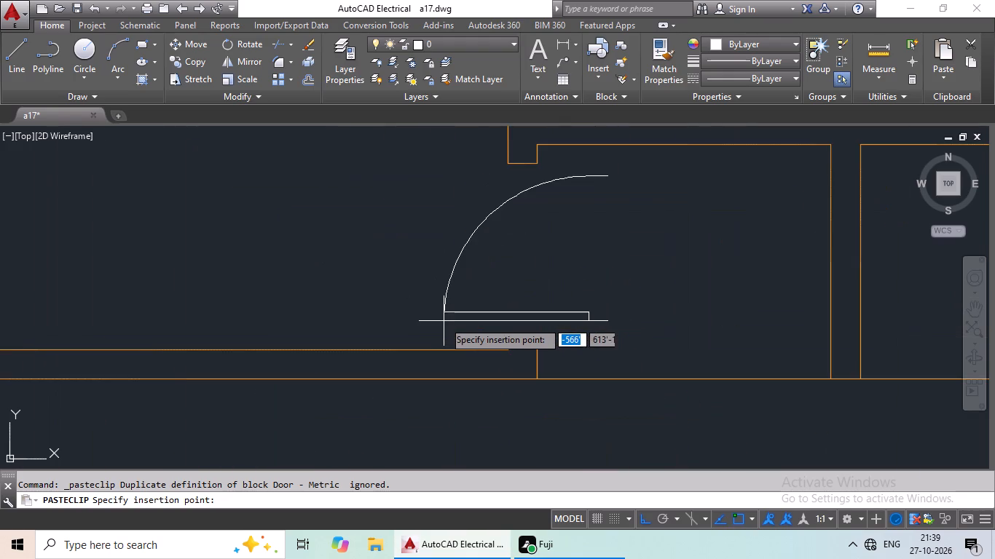
click(362, 308)
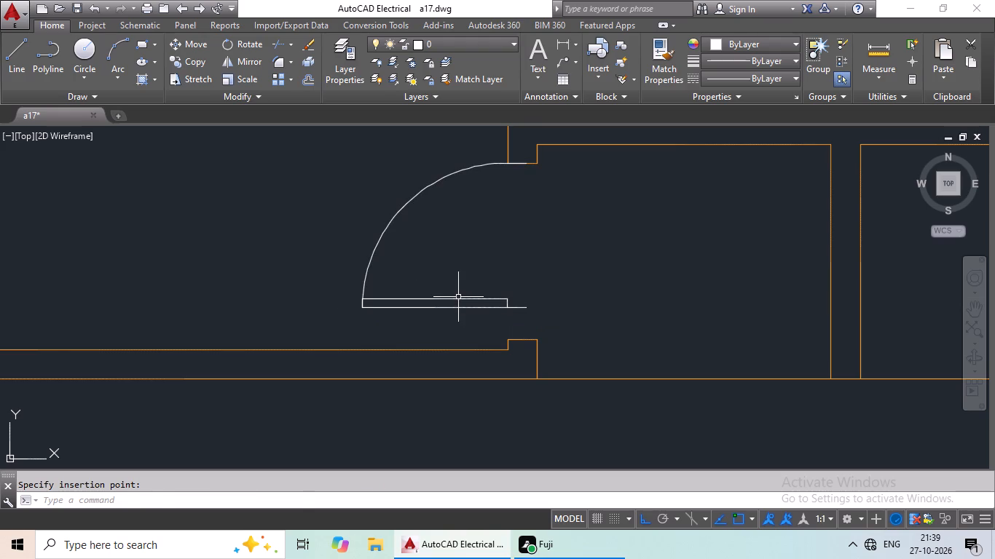
Scale the pasted door by reference about its arc end so it spans the opening down to the lower stub.
click(458, 297)
drag(457, 299, 455, 307)
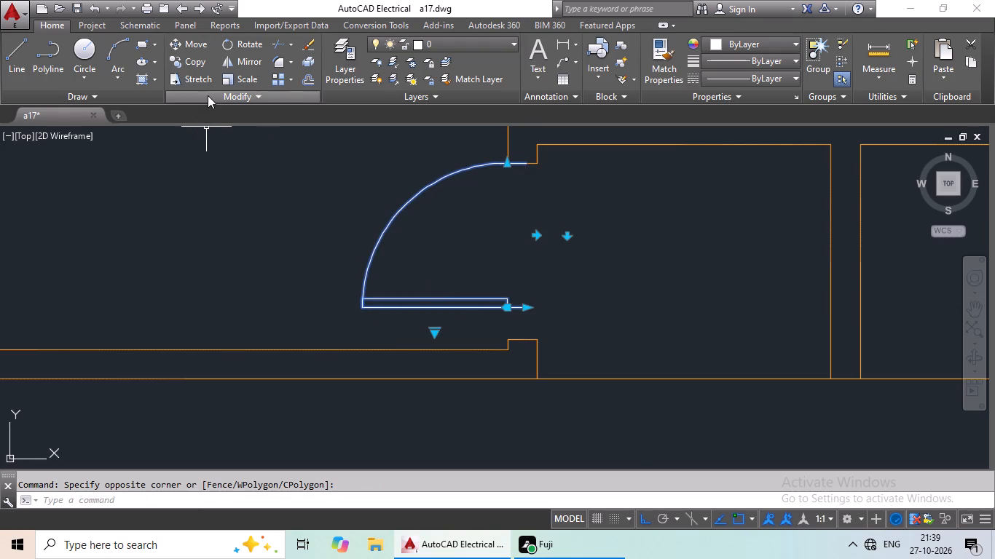
click(230, 79)
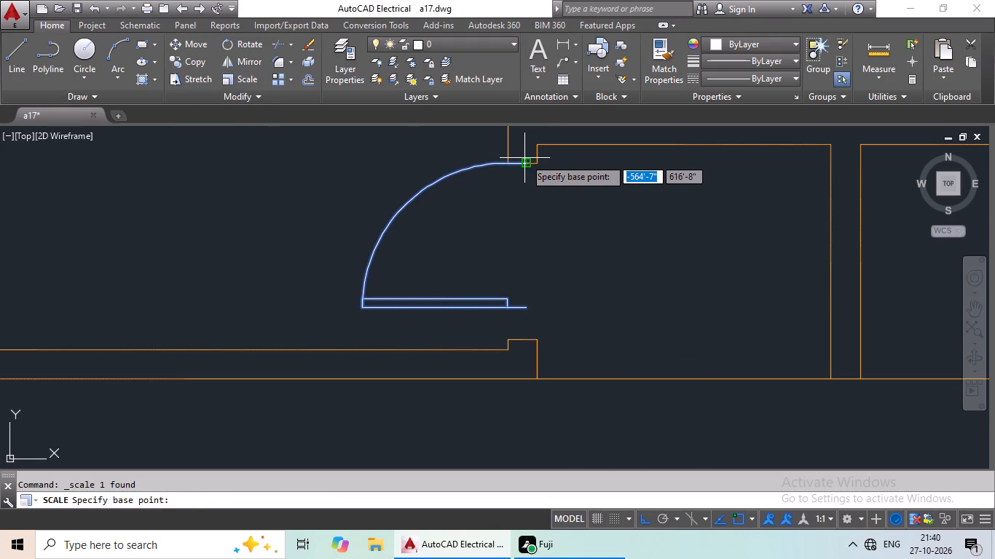
click(515, 165)
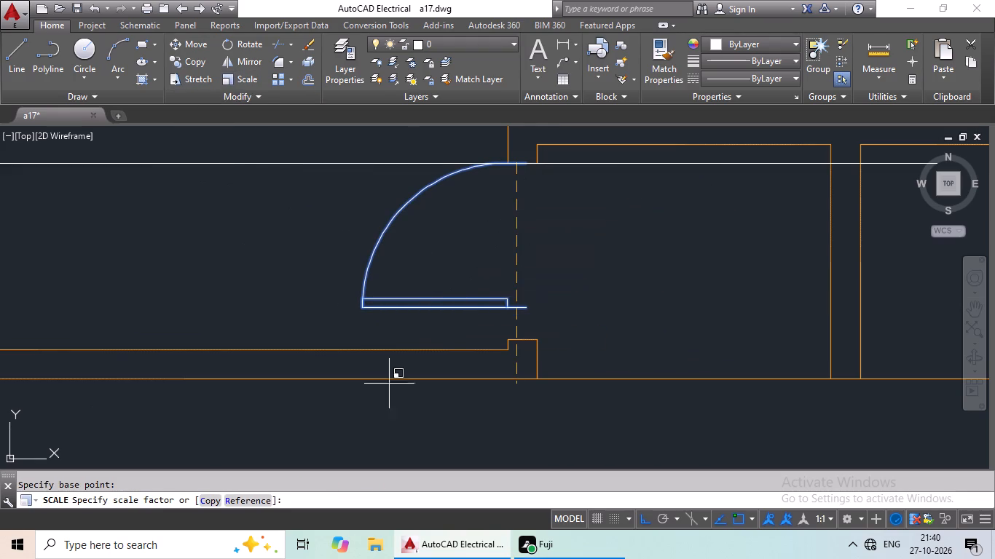
click(263, 499)
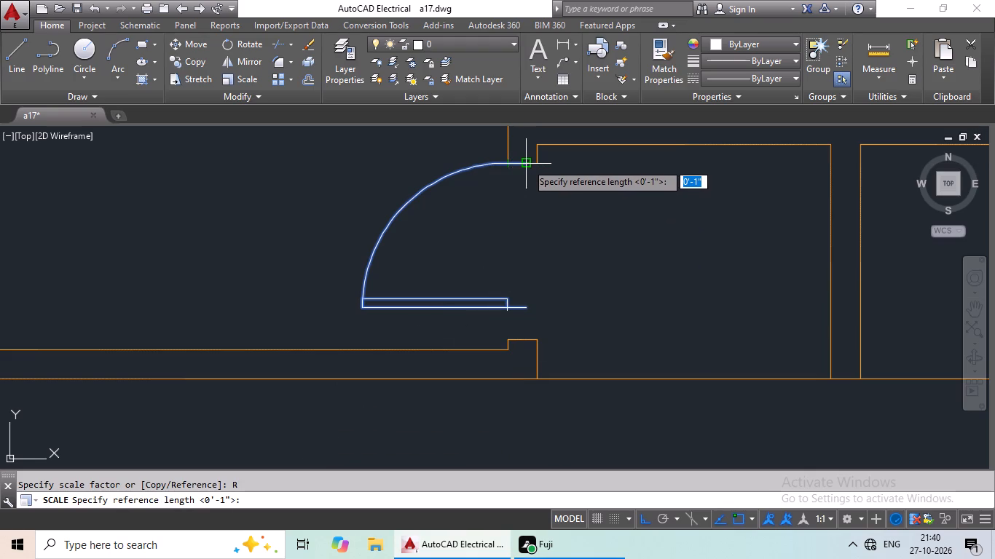
scroll(527, 162, up, 3)
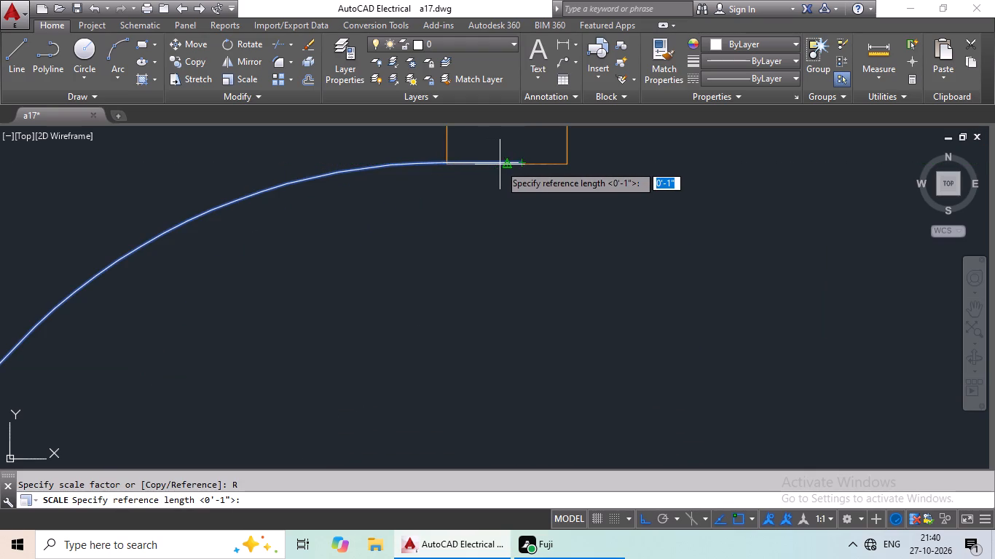
click(505, 165)
middle_drag(499, 237, 518, 204)
scroll(537, 161, down, 2)
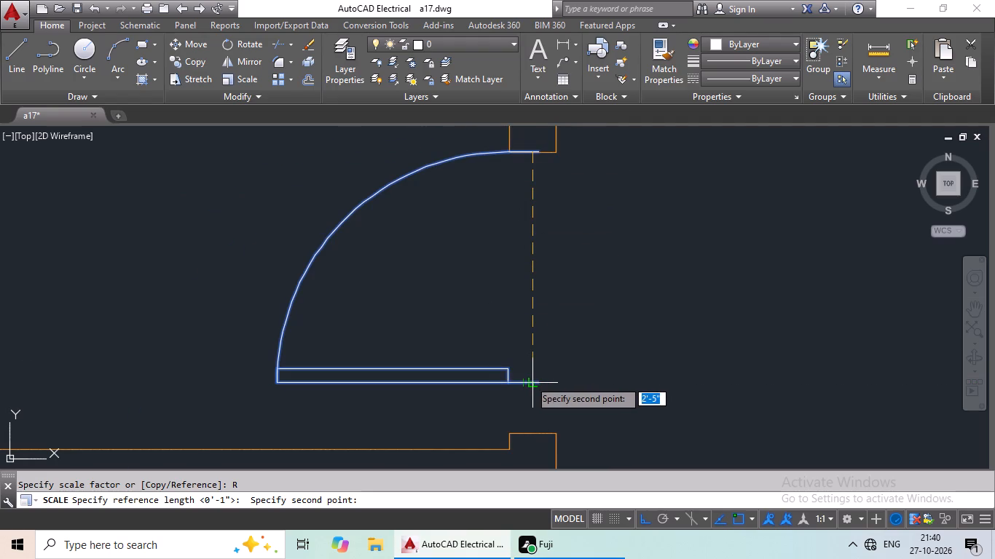
click(530, 381)
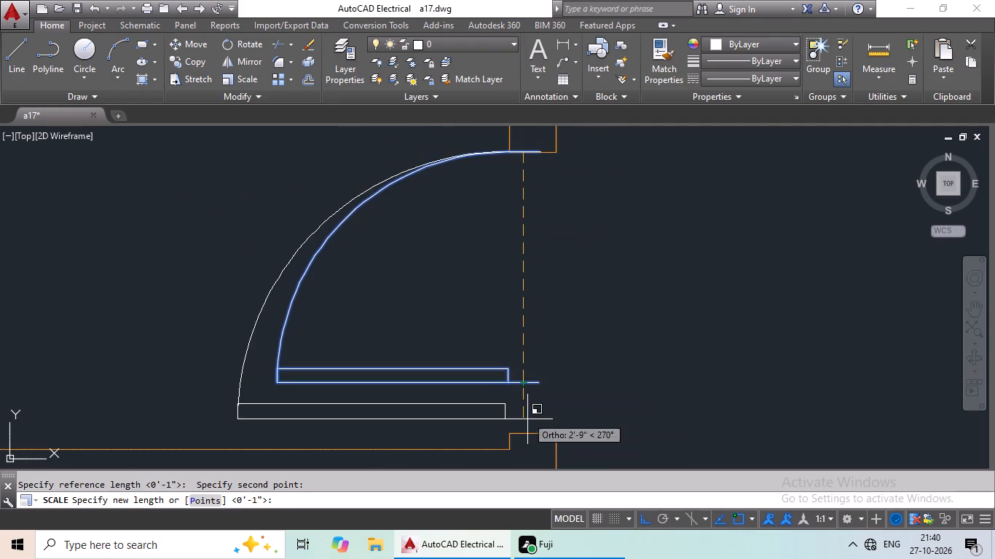
click(533, 435)
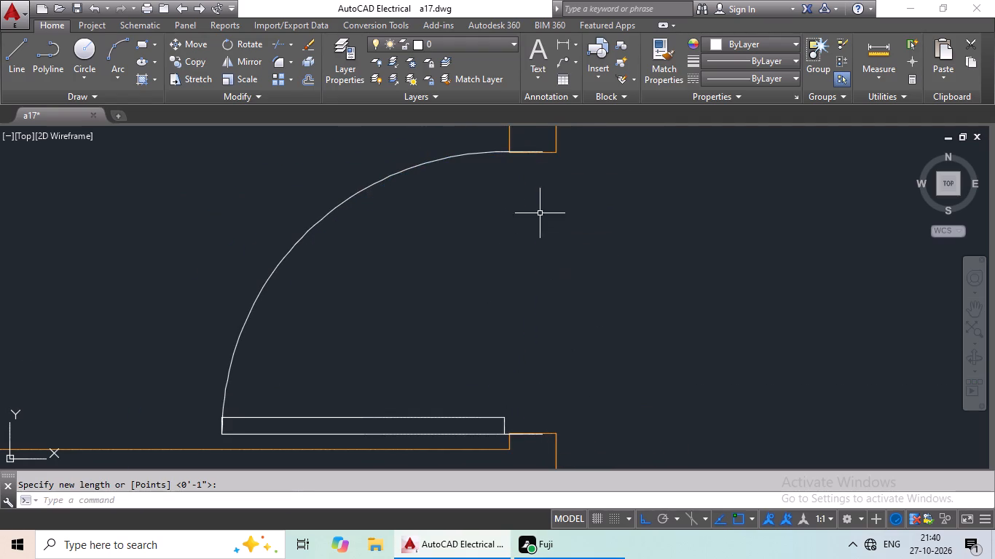
Shift the door slightly down with Stretch so its arc end lies on the upper stub's bottom edge.
scroll(540, 150, up, 6)
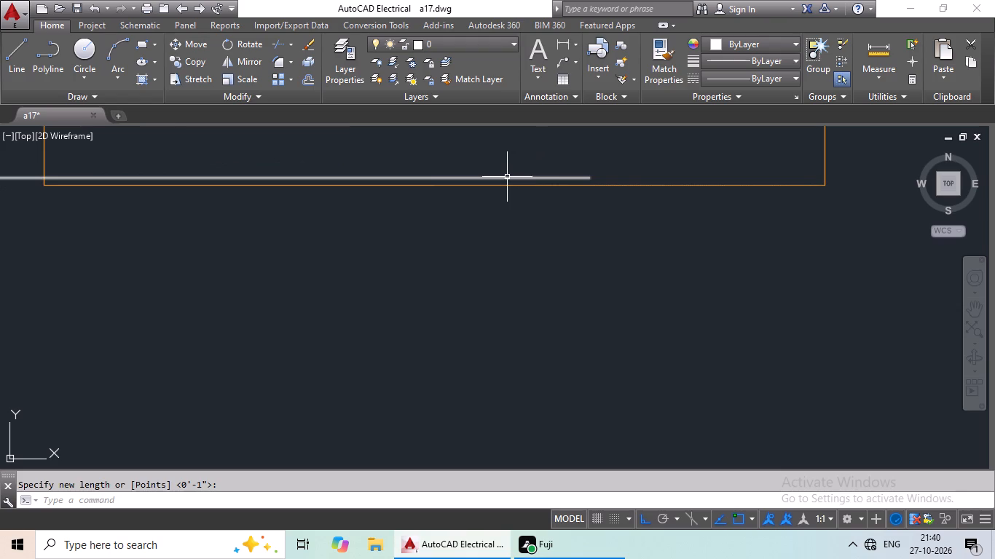
click(507, 177)
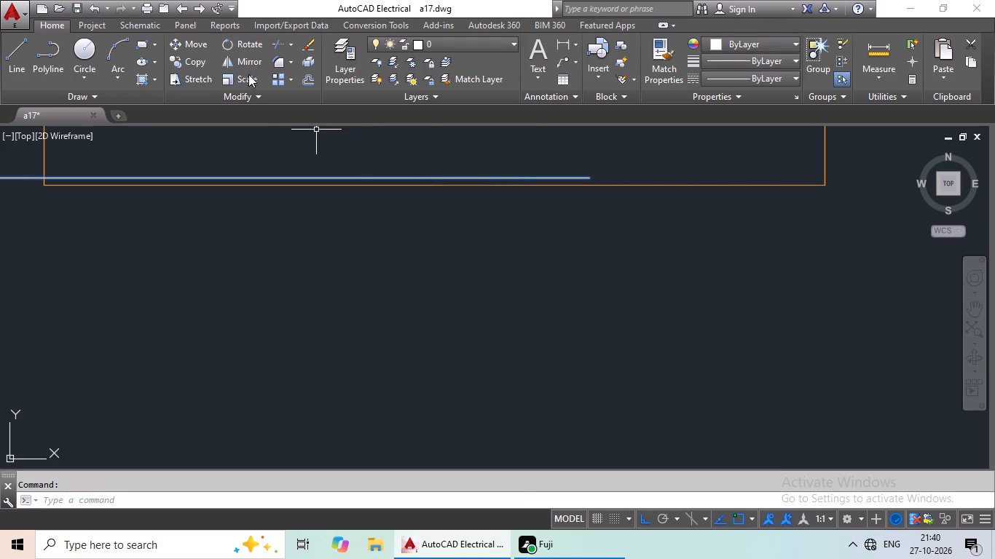
click(209, 79)
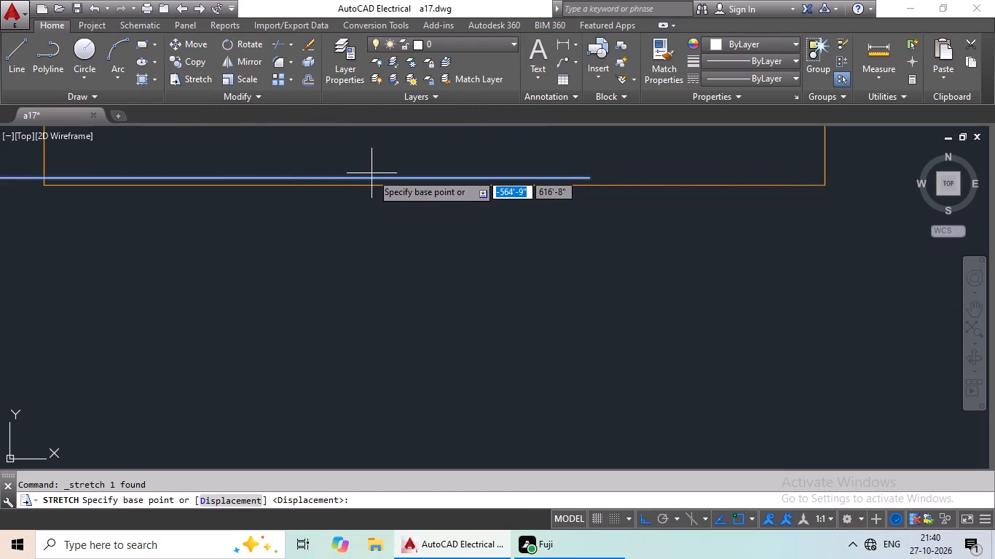
scroll(372, 174, up, 2)
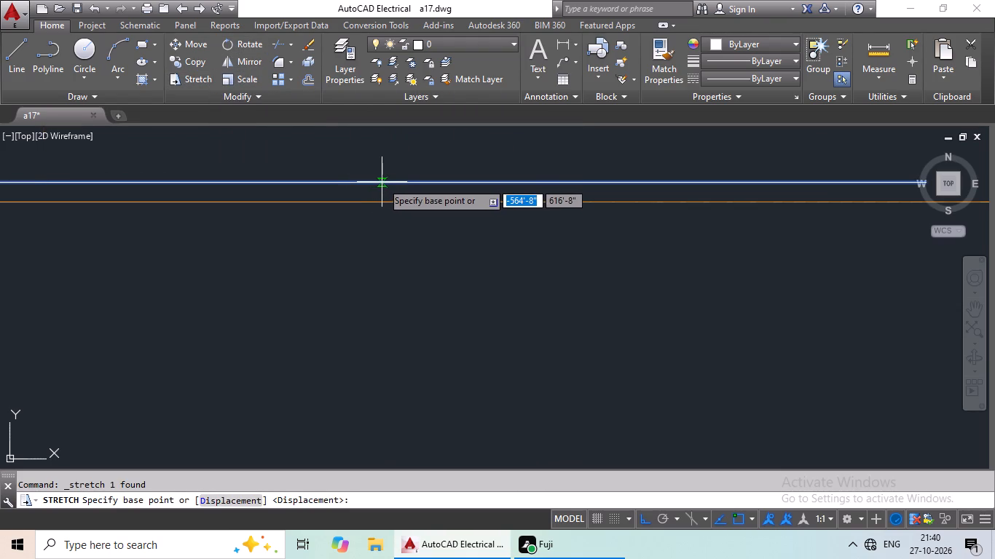
click(382, 182)
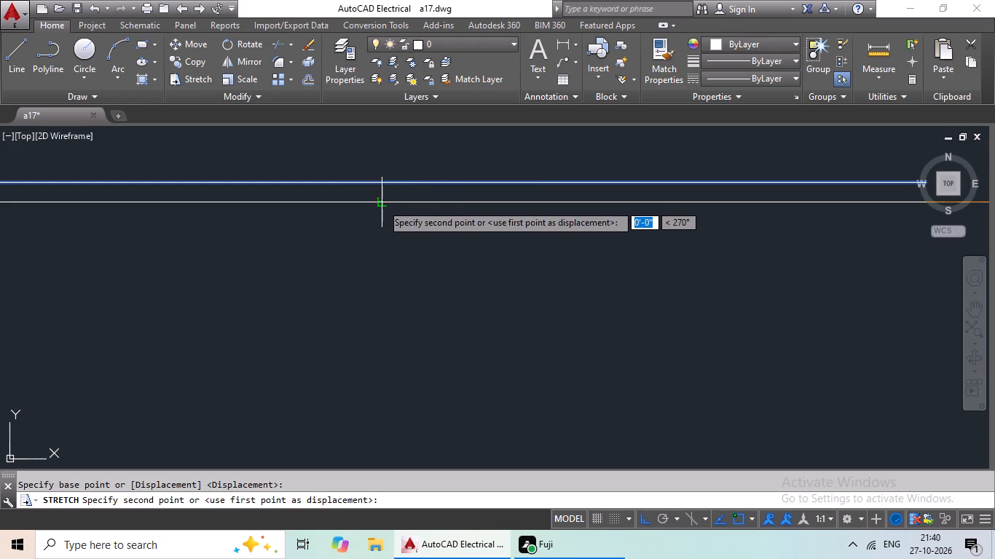
click(382, 204)
Rescale the door by reference about its arc end so its leaf line lands exactly on the lower stub's top edge.
scroll(462, 210, down, 7)
middle_drag(469, 268, 470, 268)
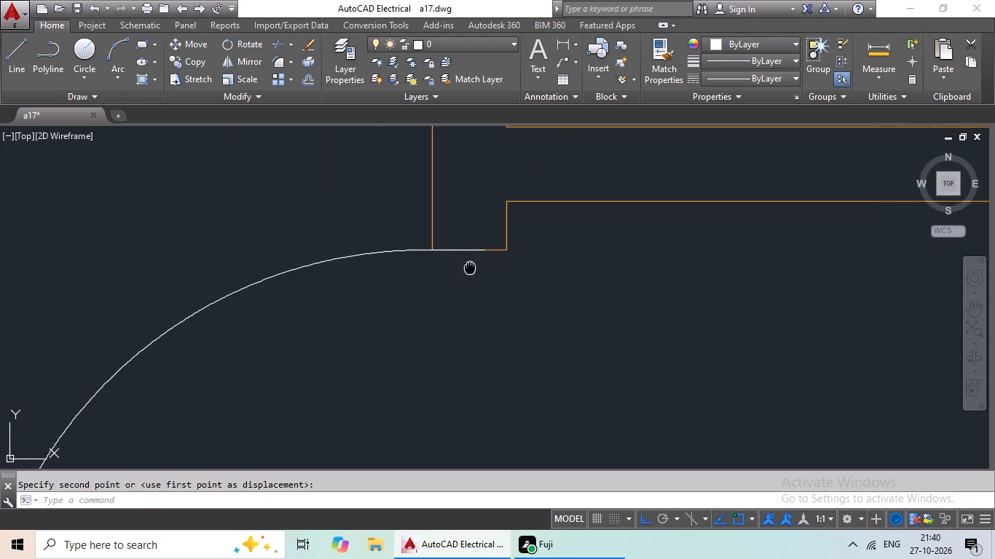
middle_drag(470, 268, 505, 189)
scroll(517, 175, down, 3)
middle_drag(516, 235, 522, 226)
scroll(515, 285, up, 4)
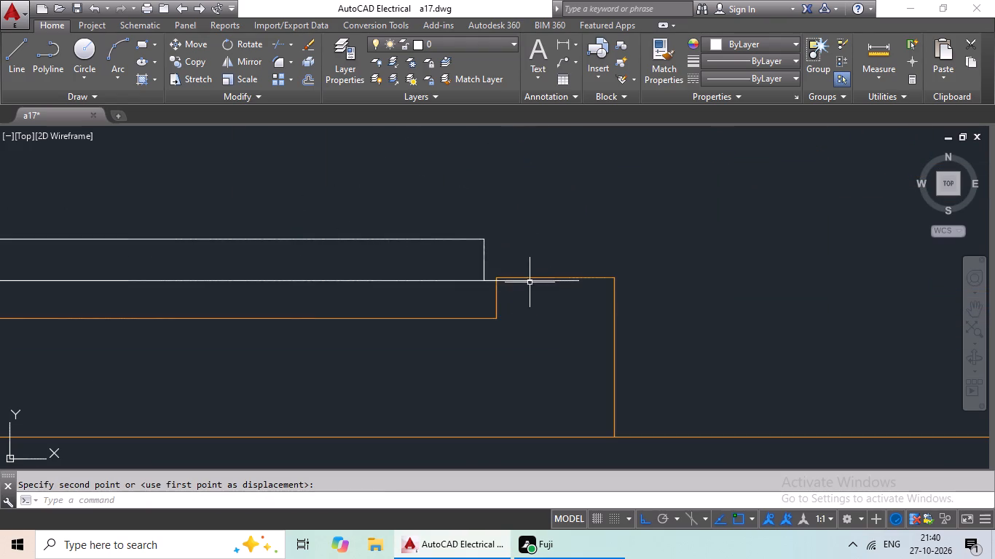
click(532, 281)
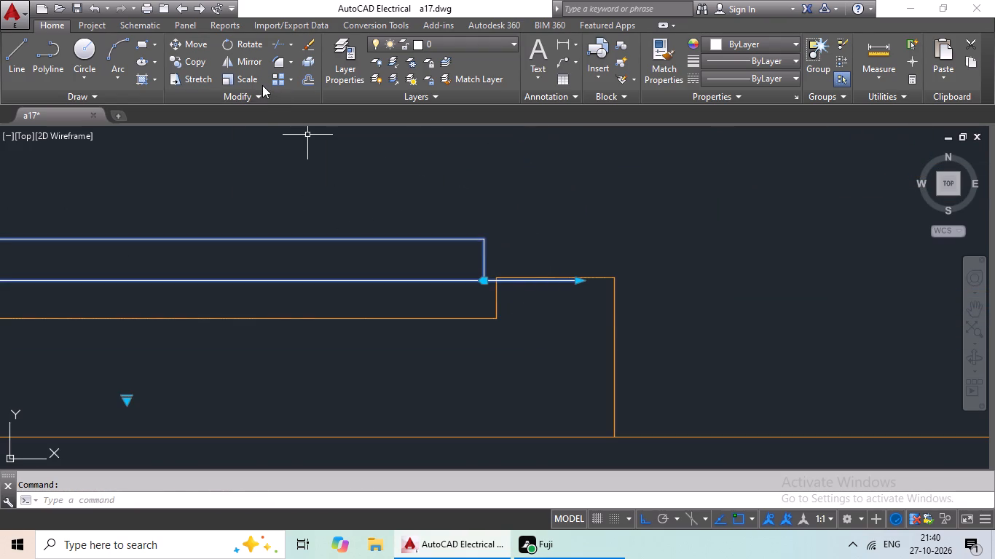
click(246, 77)
scroll(599, 292, down, 2)
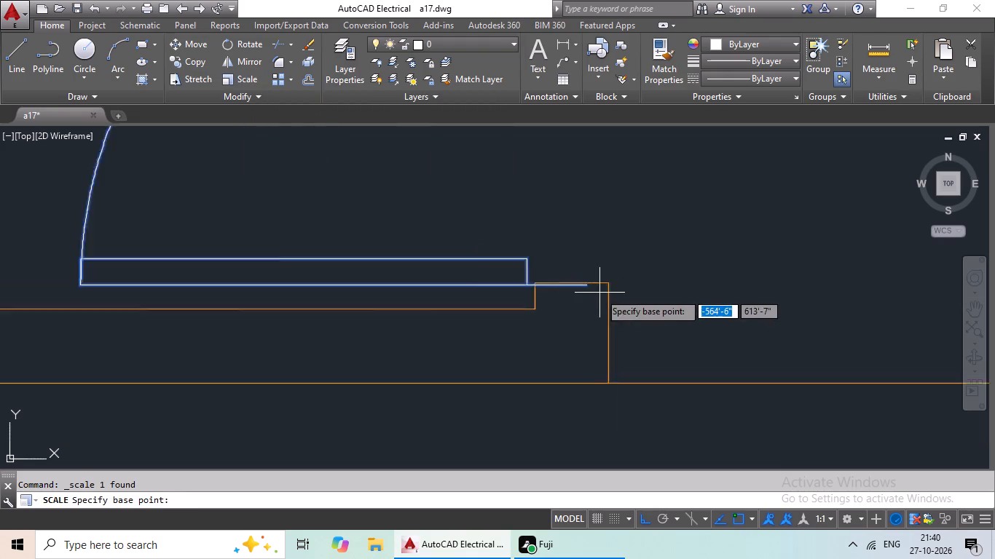
middle_drag(580, 225, 527, 358)
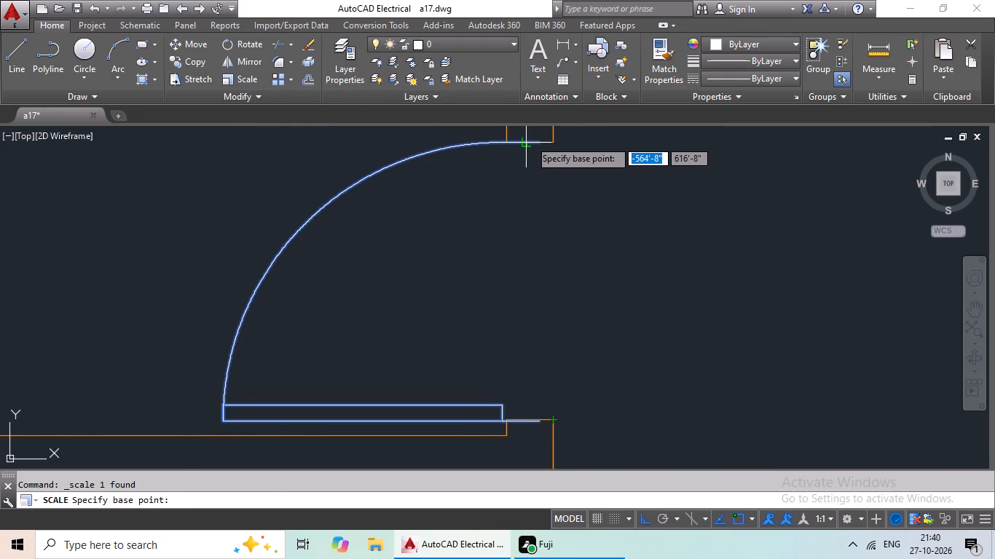
click(530, 140)
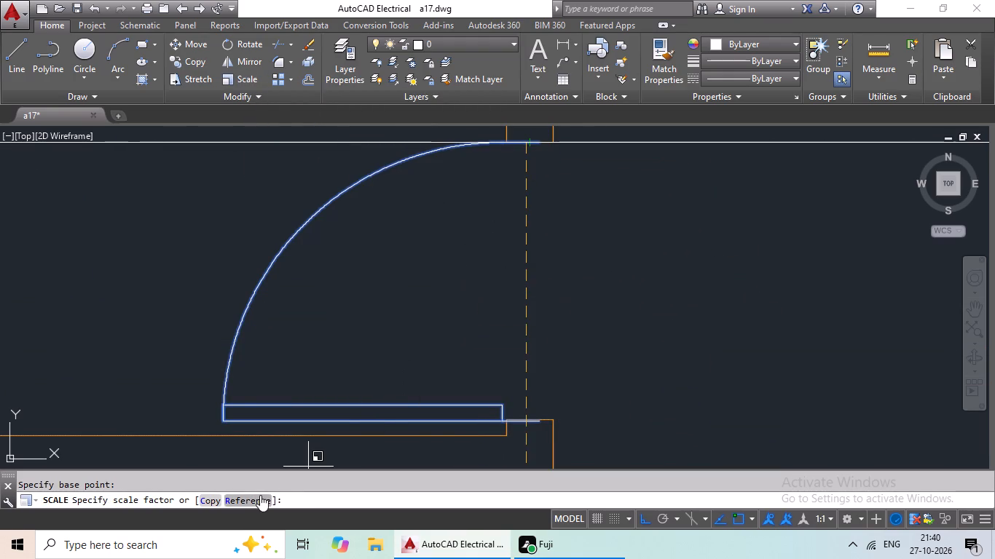
click(260, 495)
click(527, 143)
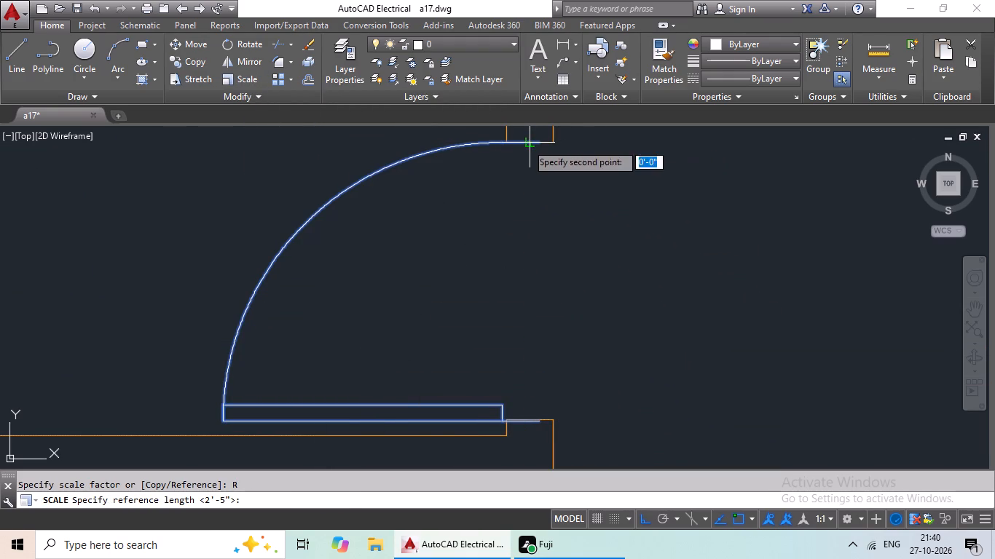
scroll(521, 427, up, 4)
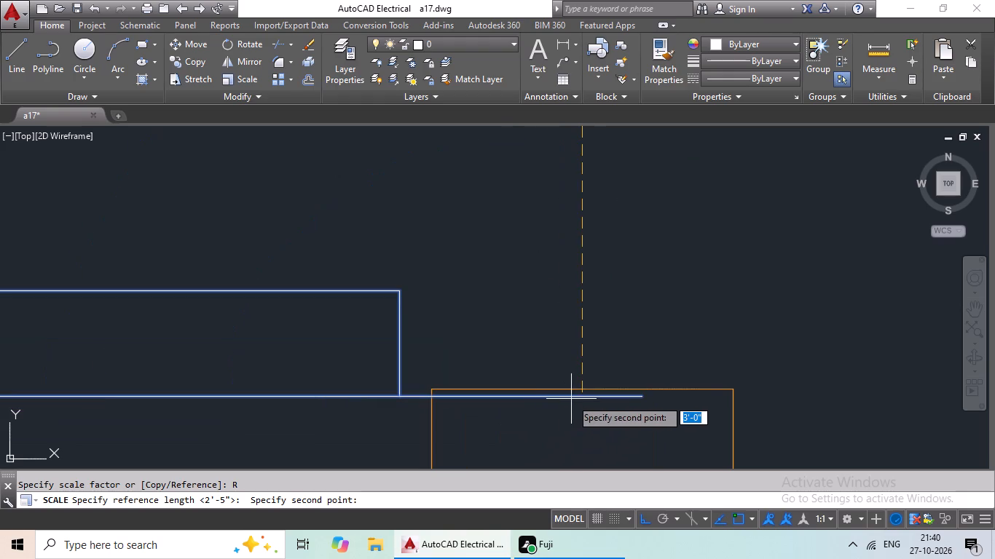
click(586, 395)
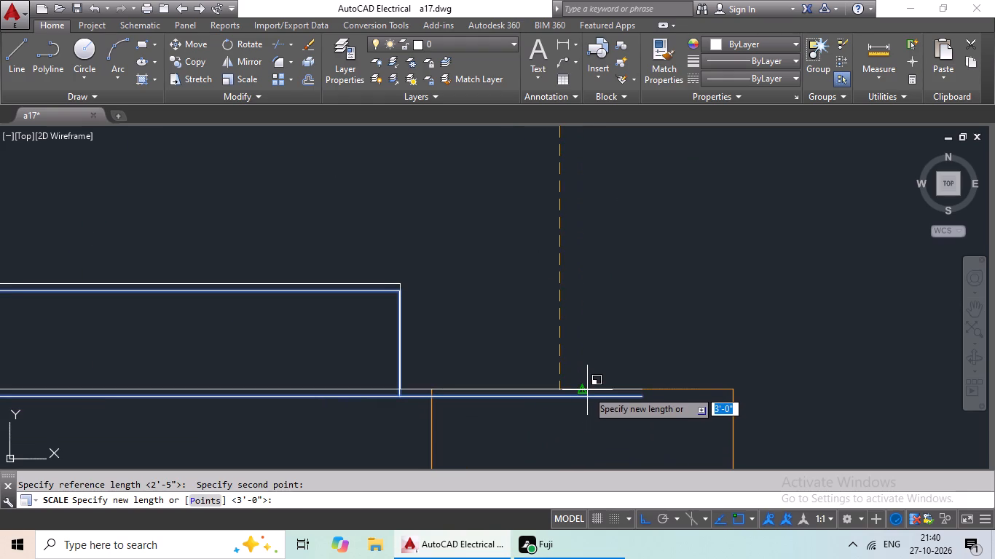
scroll(587, 389, up, 3)
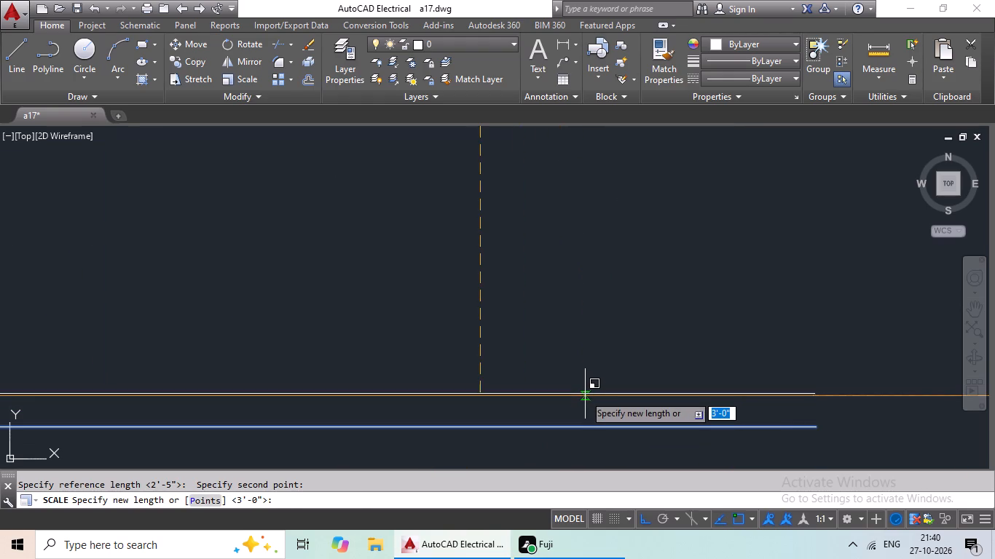
click(583, 396)
Mirror the loose fully open door east of the plan across a vertical line on its east side, erasing the source.
scroll(632, 369, down, 3)
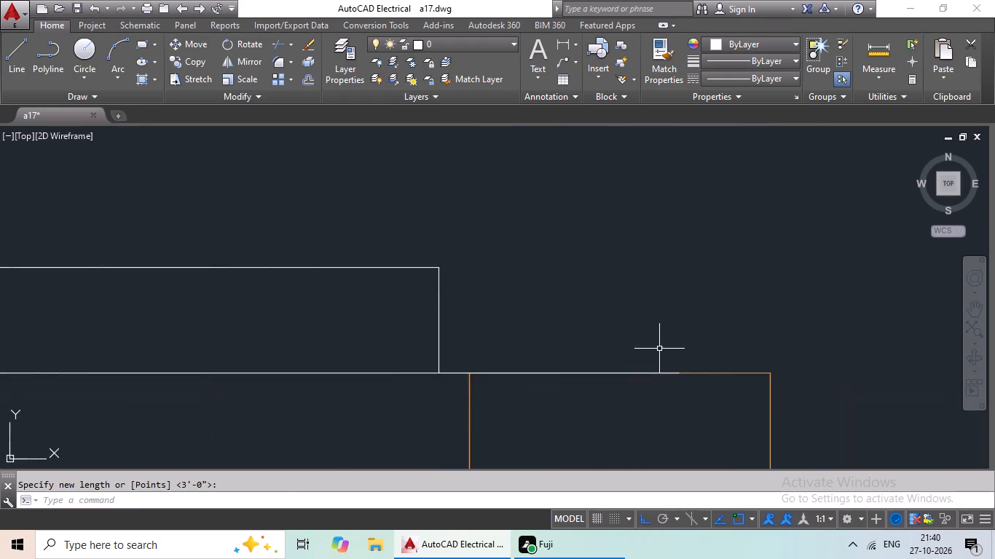
scroll(663, 346, down, 5)
middle_drag(734, 313, 492, 357)
scroll(497, 365, down, 2)
middle_drag(528, 368, 465, 381)
scroll(471, 378, down, 3)
middle_drag(611, 344, 608, 344)
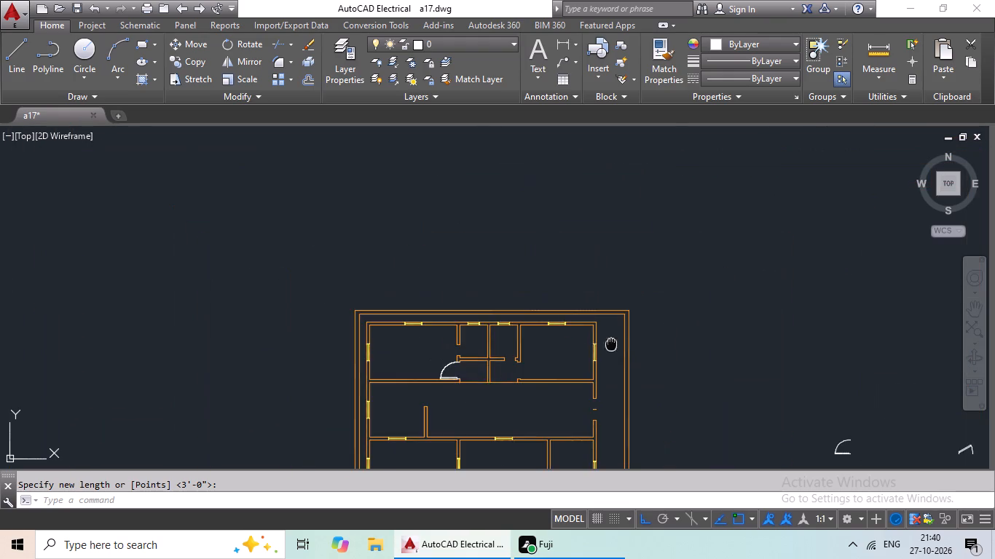
middle_drag(608, 344, 296, 223)
scroll(533, 330, up, 3)
click(531, 291)
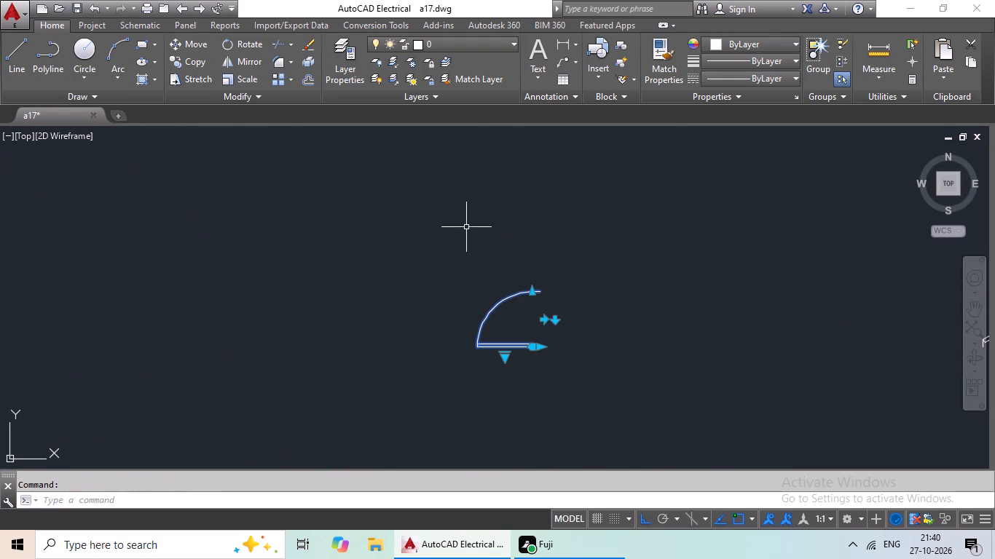
click(260, 64)
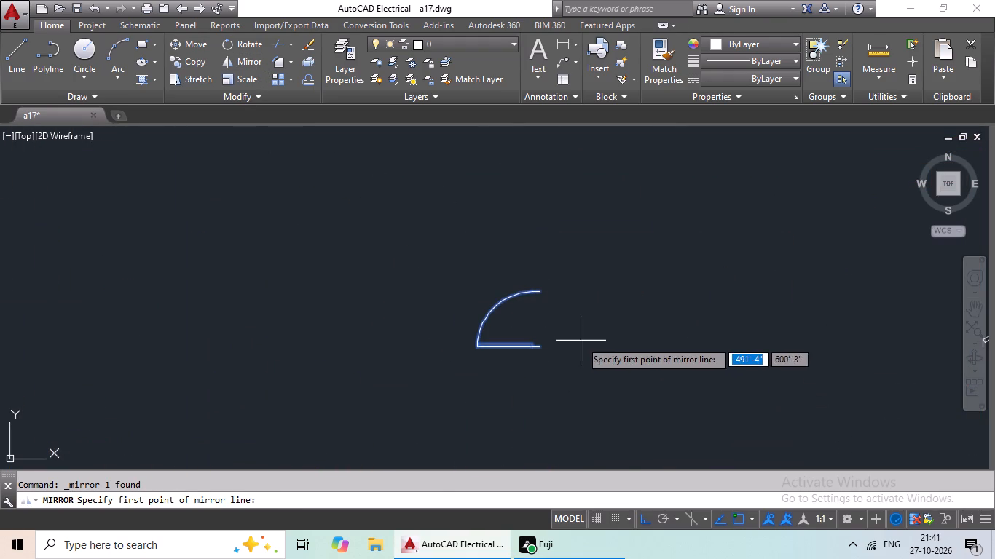
click(586, 348)
click(610, 259)
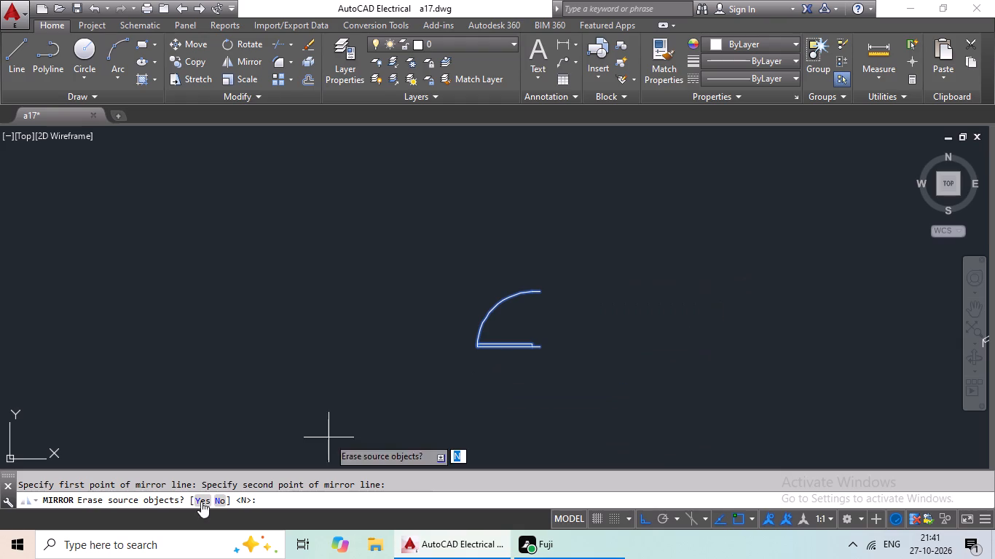
click(211, 499)
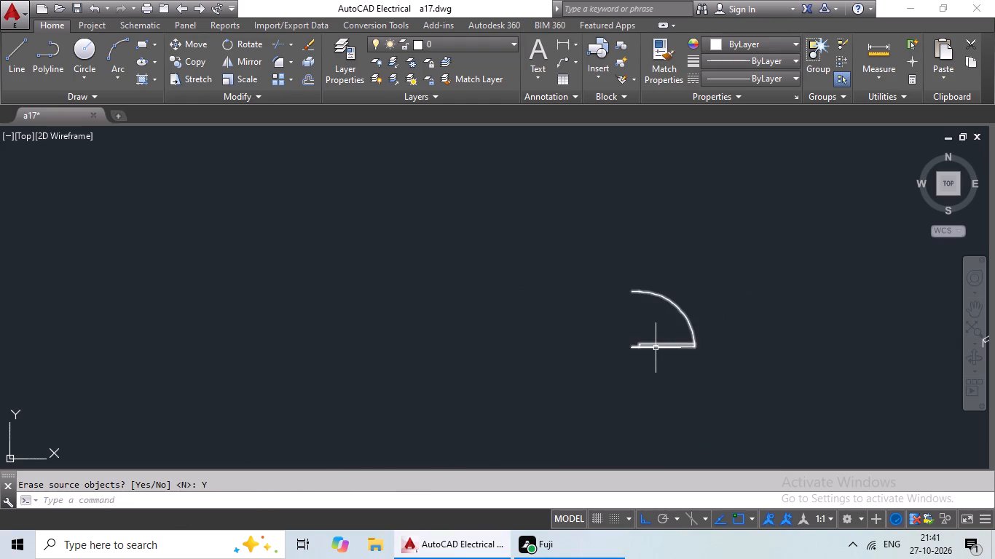
Copy the mirrored door and paste it at the southern opening in the northeast room's west wall, its hinge end on the lower stub.
click(656, 348)
key(ctrl+c)
key(ctrl+v)
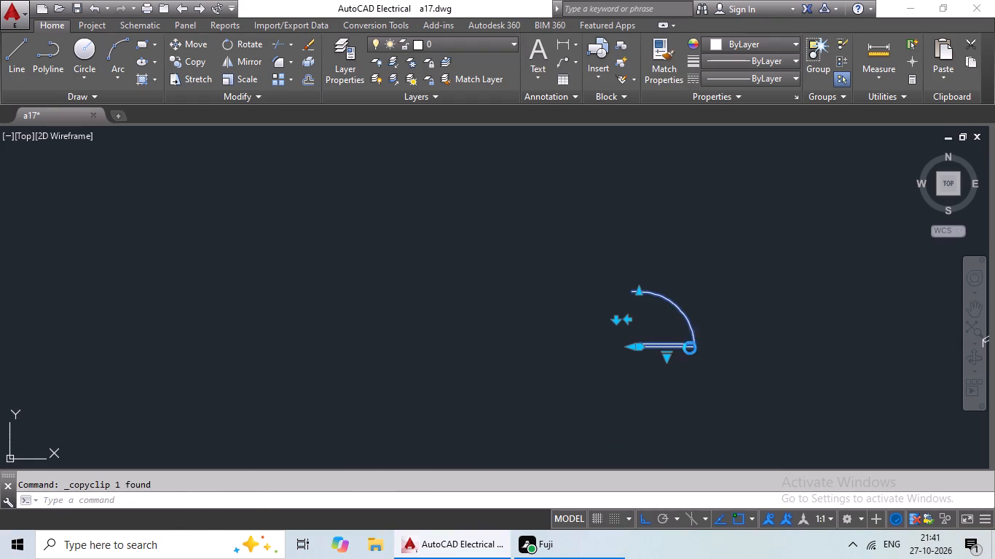
ctrl+scroll(645, 356, down, 3)
middle_drag(540, 343, 675, 366)
scroll(420, 287, up, 4)
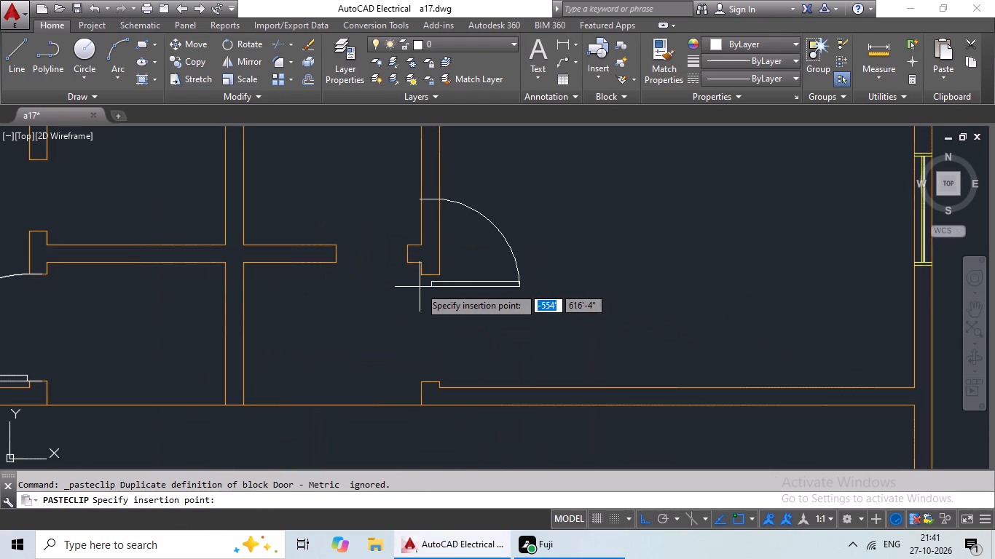
scroll(428, 376, up, 3)
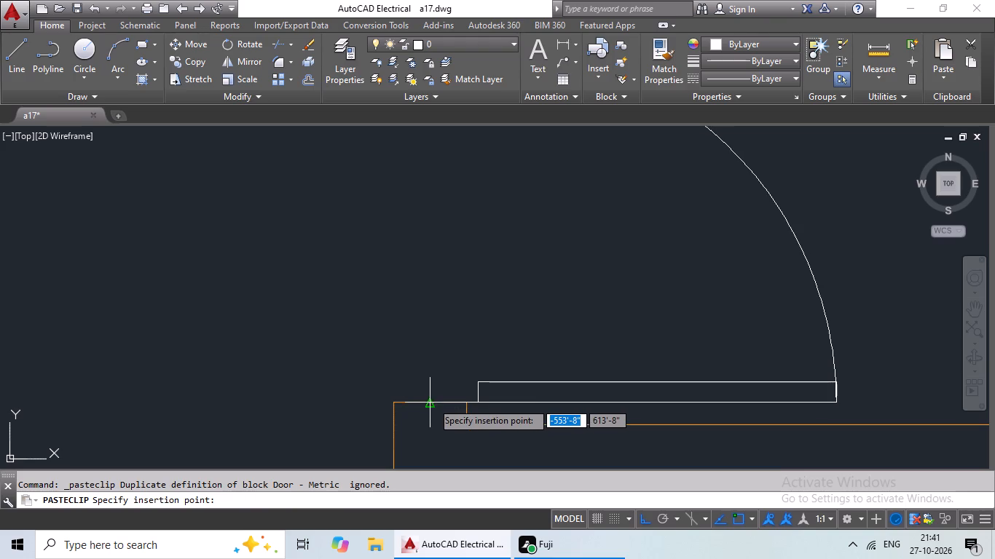
click(433, 403)
Rescale the door in the northeast room's west wall by reference about its hinge end so its arc end meets the upper stub's bottom edge.
scroll(524, 355, down, 2)
click(527, 366)
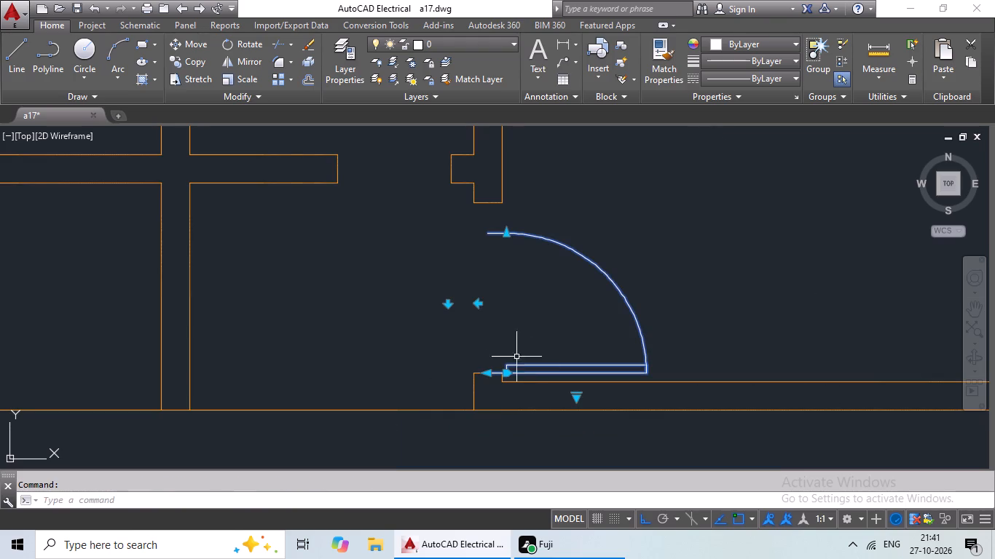
click(244, 85)
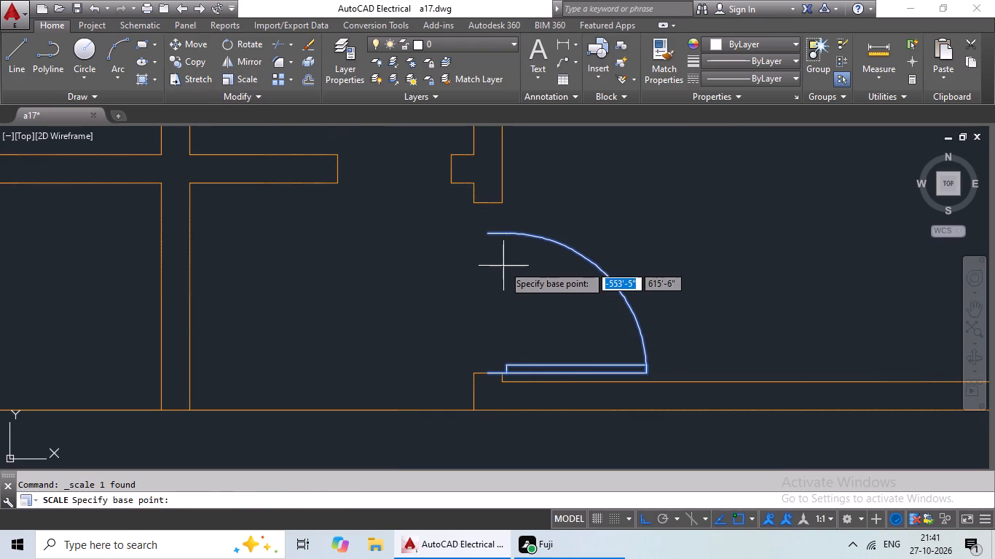
click(490, 376)
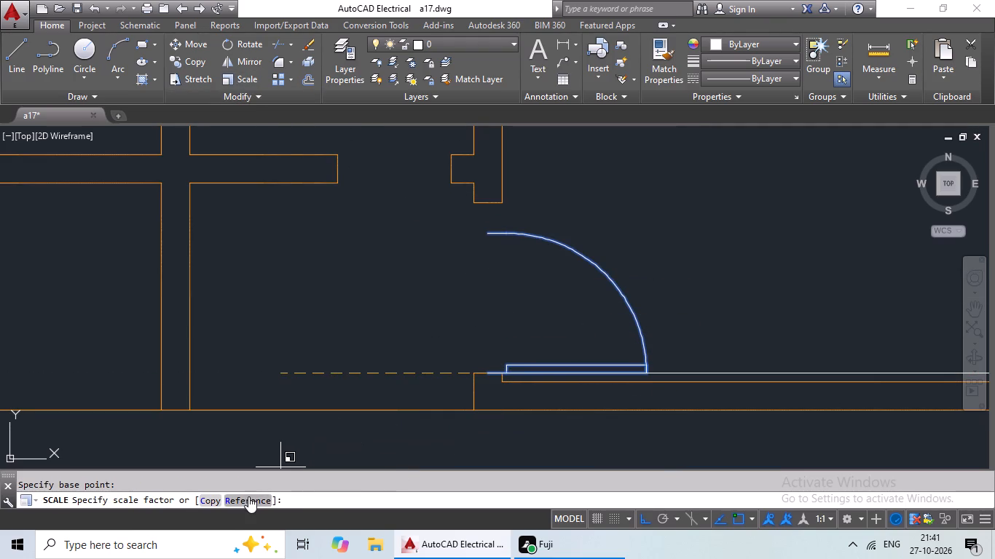
click(248, 496)
click(489, 376)
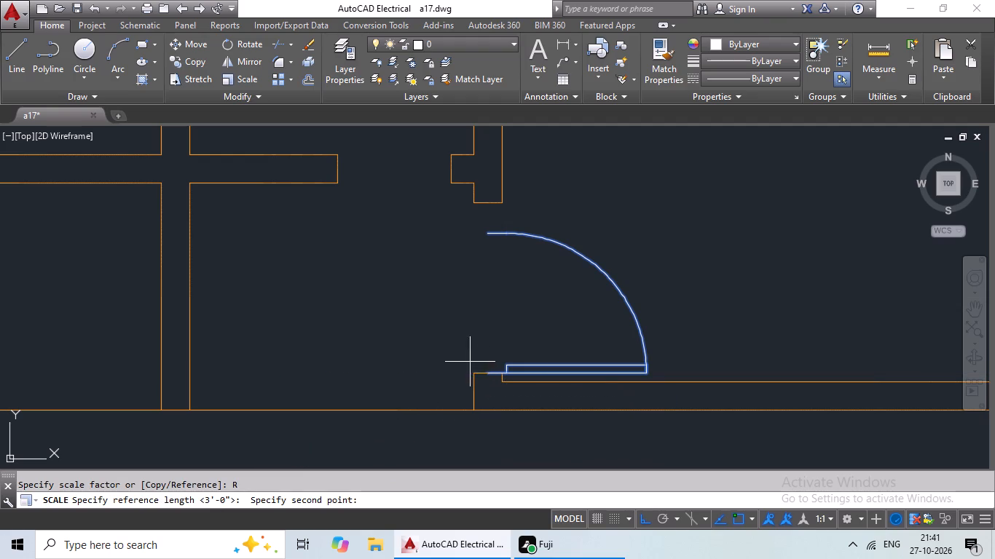
click(491, 230)
click(487, 202)
Copy the rescaled door and paste it at the northern opening in the northwest room's east wall, hinge end on the lower stub's top edge.
scroll(549, 206, down, 4)
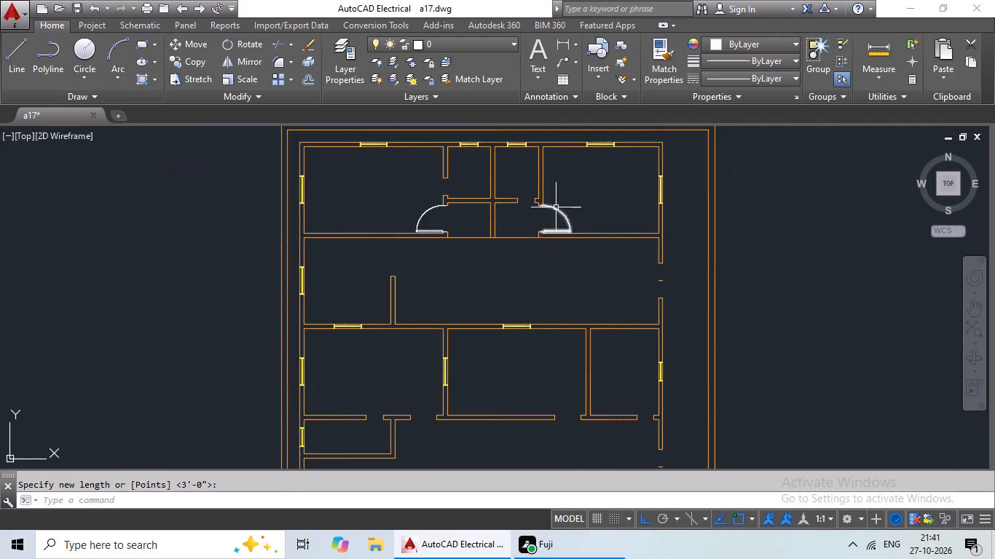
middle_drag(613, 205, 548, 253)
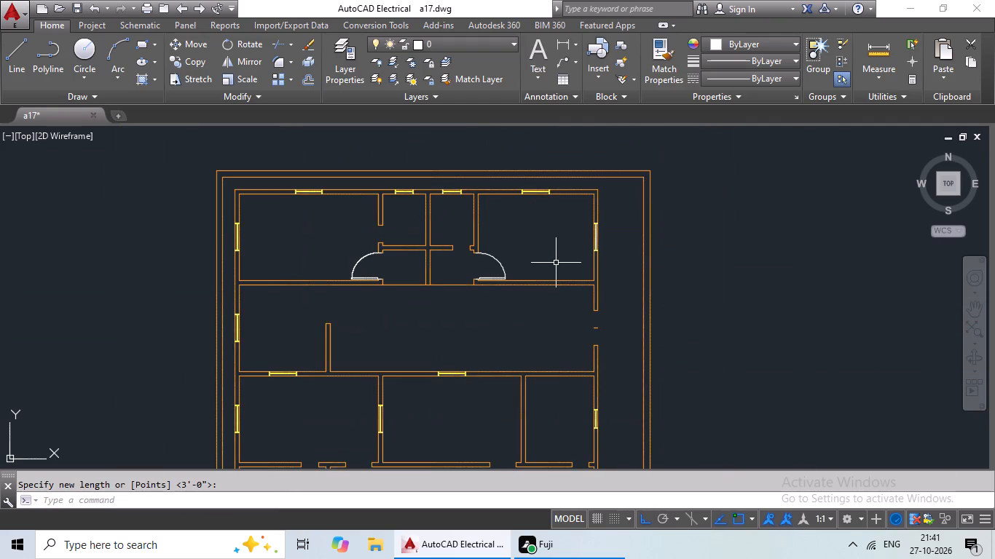
scroll(557, 263, down, 1)
middle_drag(557, 264, 483, 253)
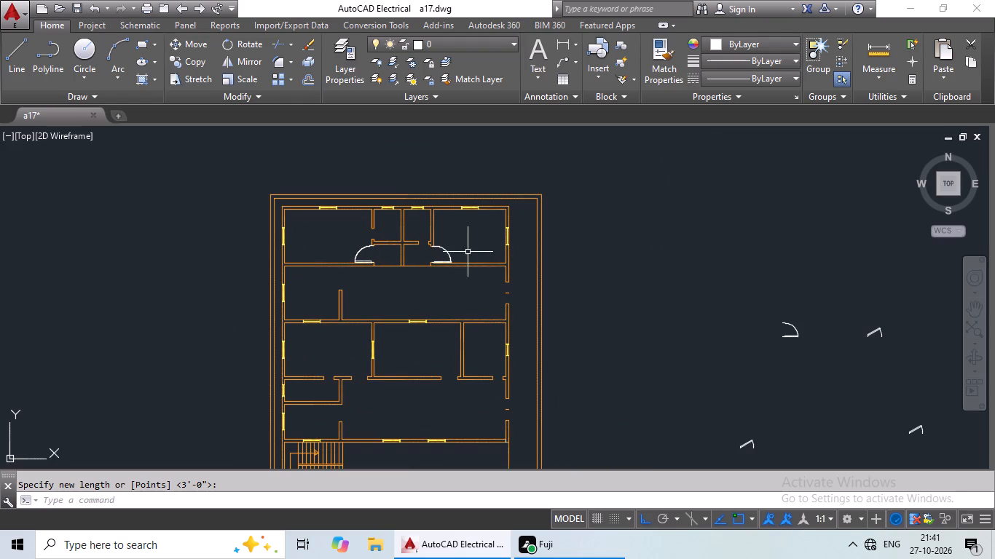
click(450, 262)
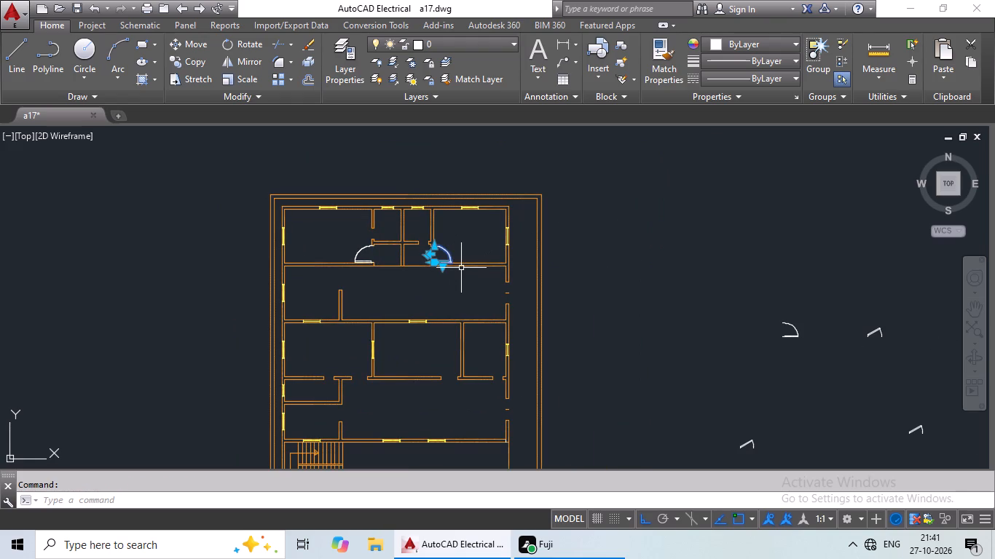
key(ctrl+c)
key(ctrl+v)
scroll(389, 231, up, 3)
scroll(307, 239, up, 2)
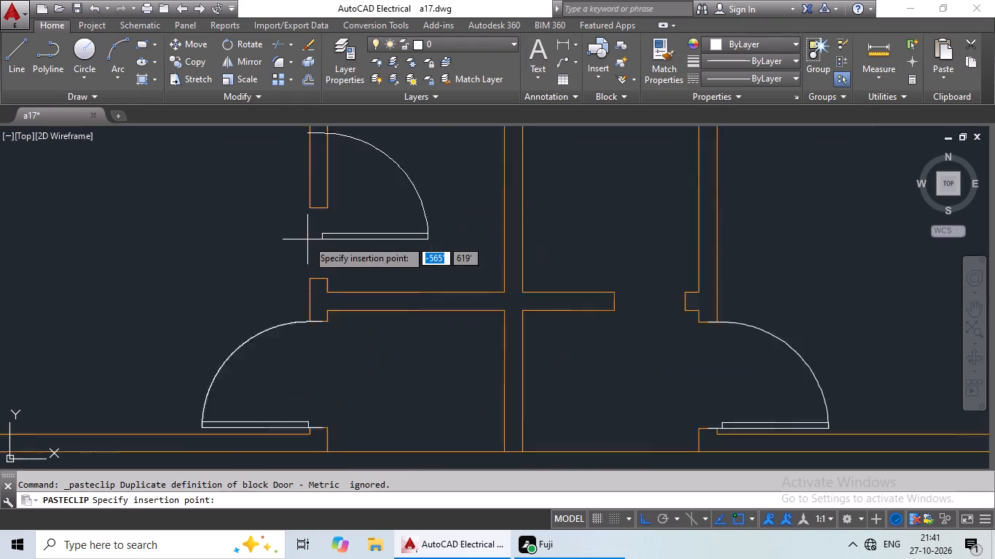
scroll(307, 239, up, 2)
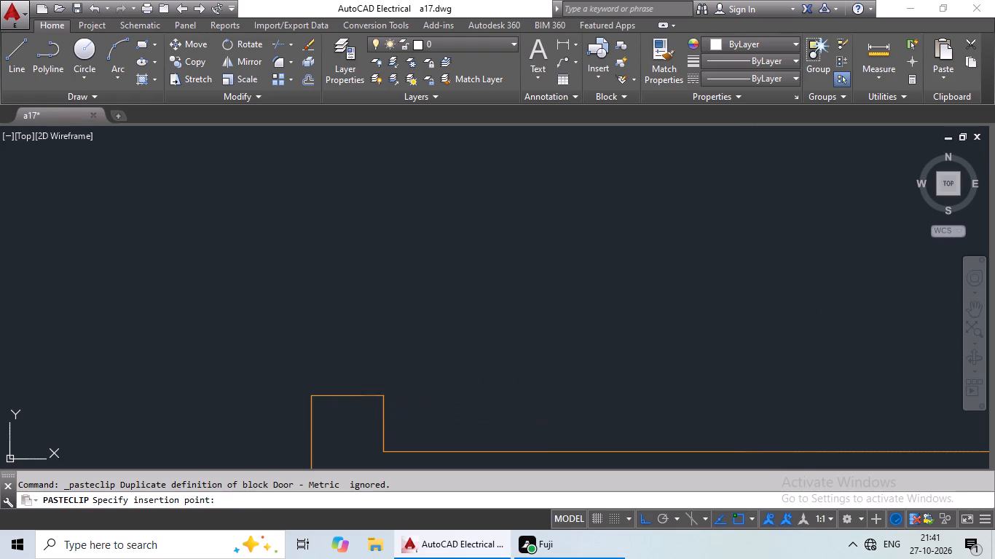
click(350, 396)
Rescale the pasted door by reference about its hinge end so its arc end lands on the upper wall's bottom edge.
scroll(427, 350, down, 3)
click(442, 257)
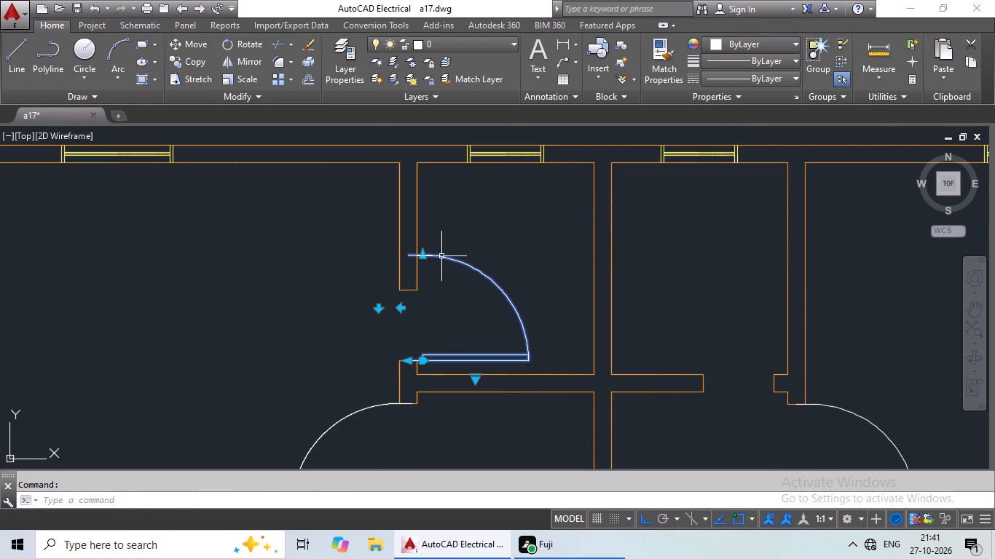
click(245, 77)
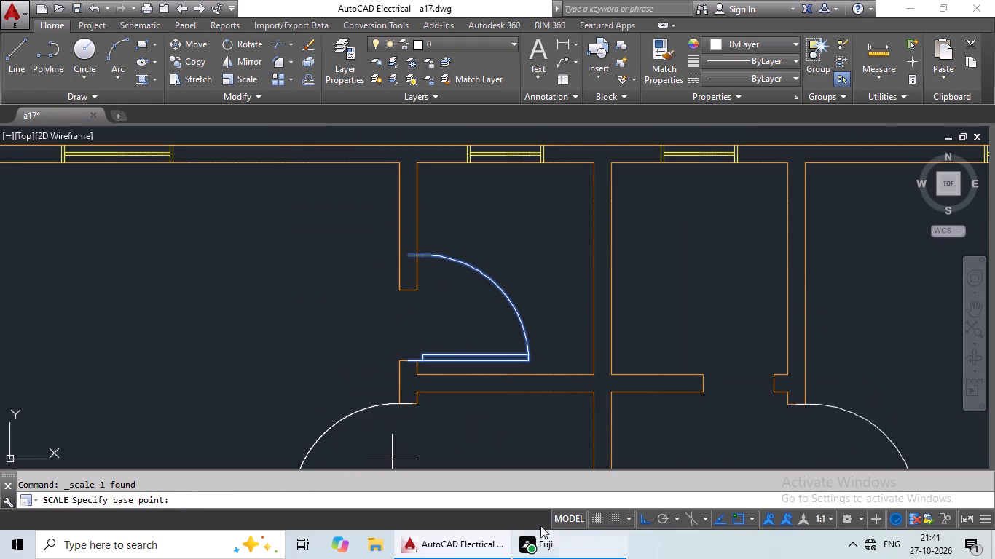
scroll(412, 358, up, 3)
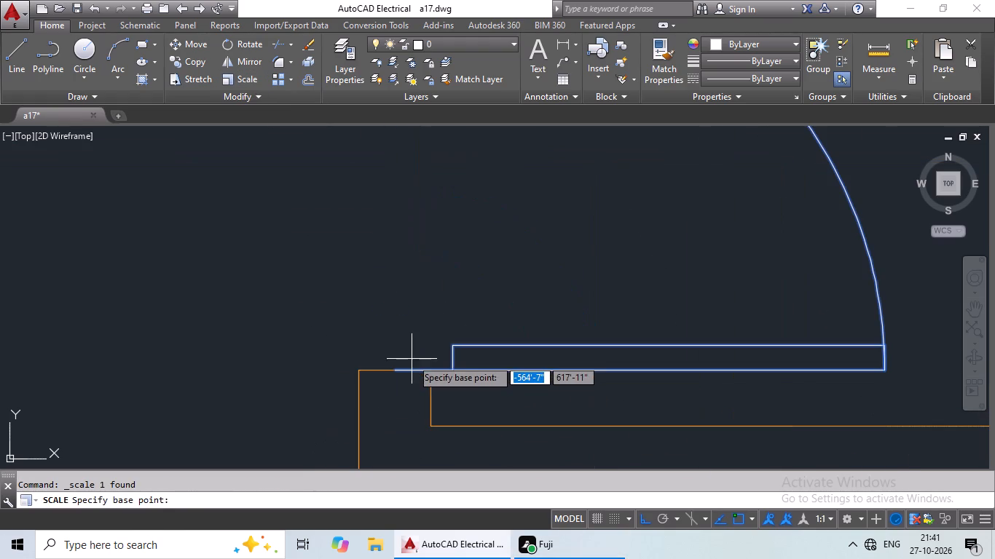
click(398, 371)
middle_drag(463, 291, 442, 357)
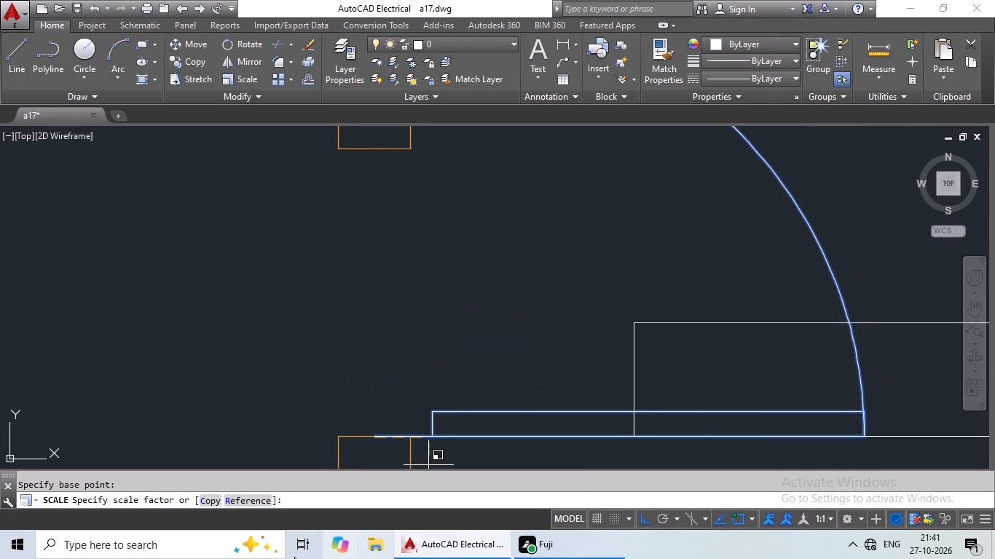
click(240, 502)
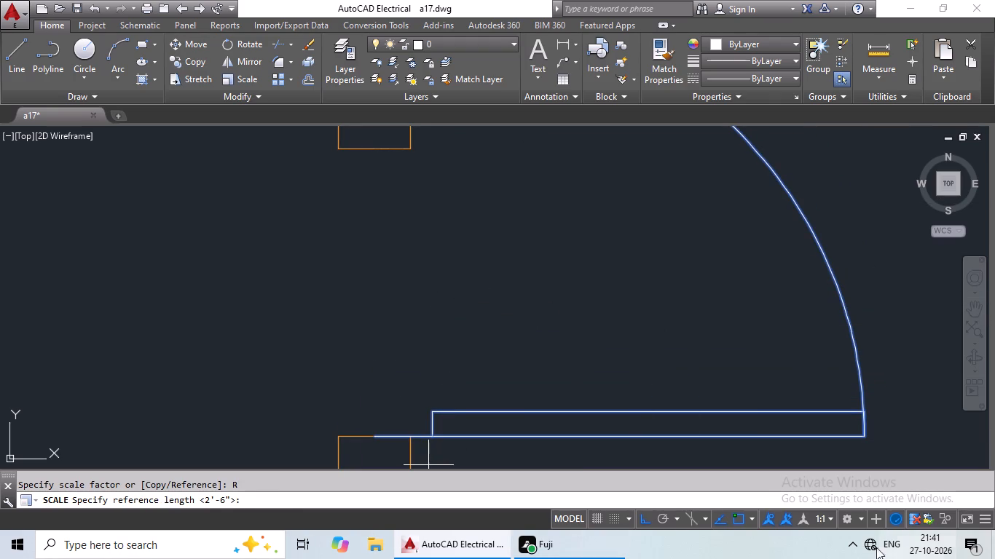
scroll(864, 499, down, 1)
scroll(513, 368, down, 1)
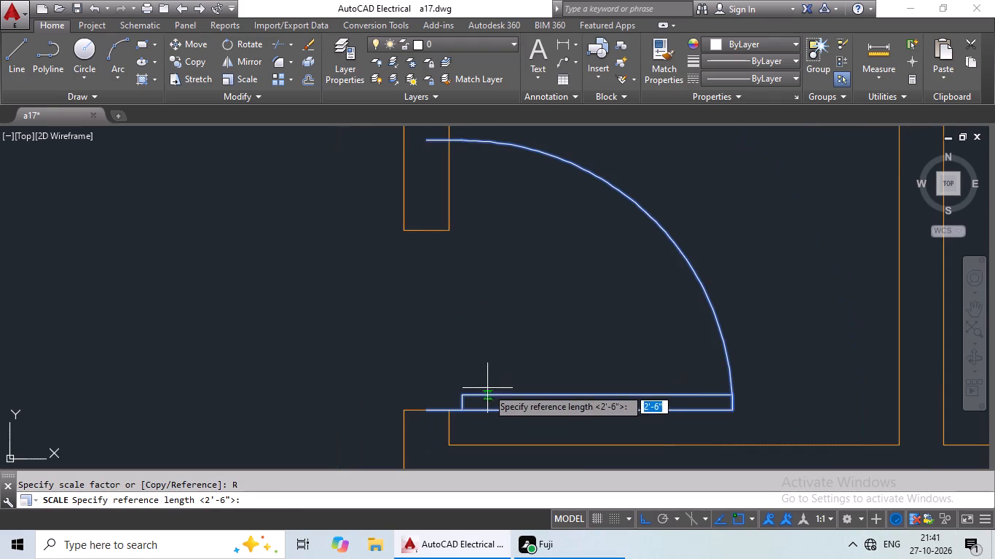
middle_drag(503, 353, 523, 302)
click(445, 360)
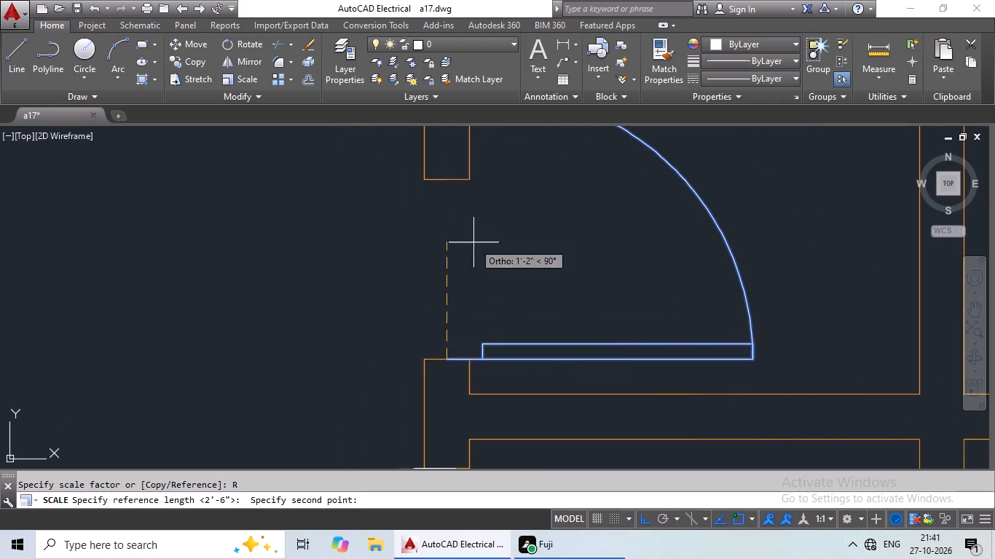
middle_drag(479, 216, 452, 330)
click(419, 202)
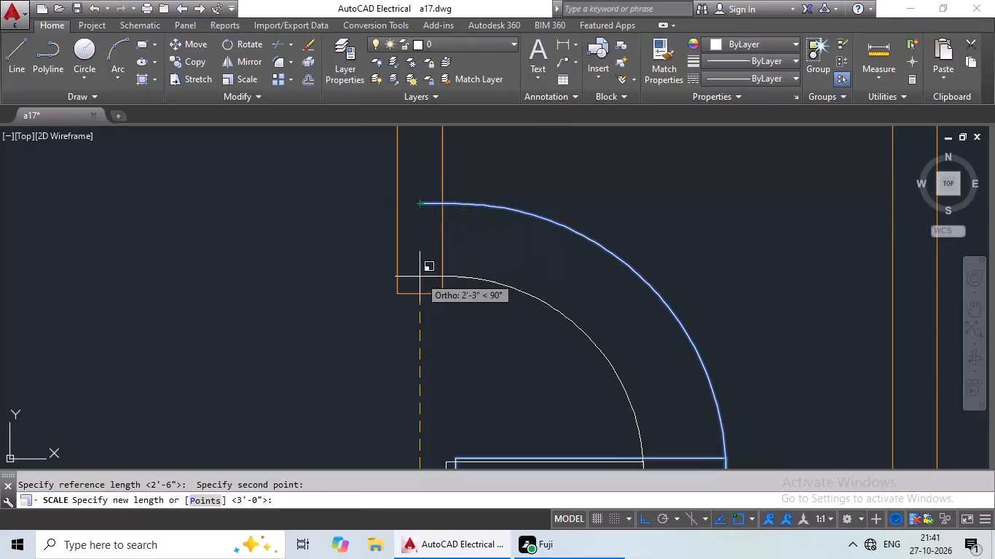
click(420, 294)
Rotate the loose fully open door east of the plan by 90° about its arc end.
scroll(535, 301, down, 2)
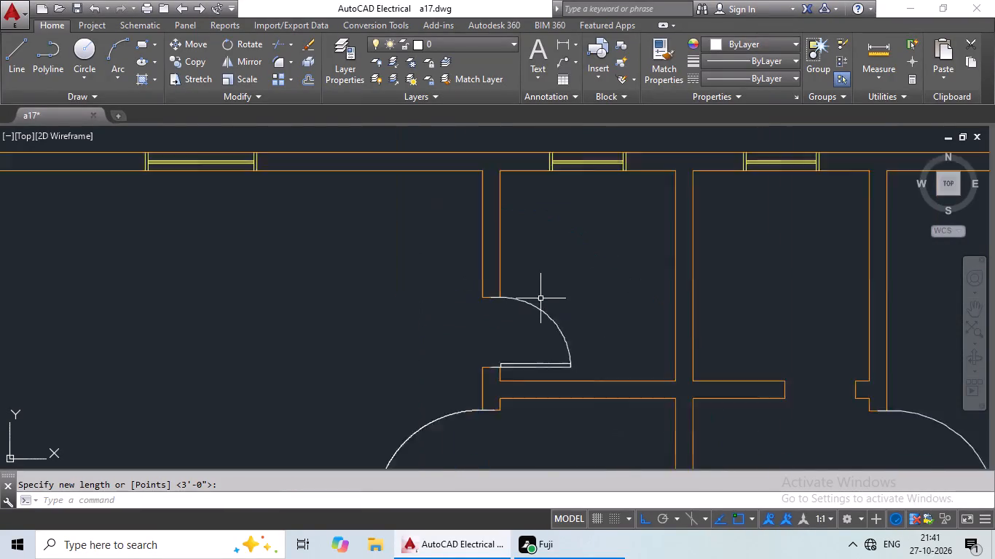
scroll(540, 298, down, 2)
middle_drag(597, 296, 474, 312)
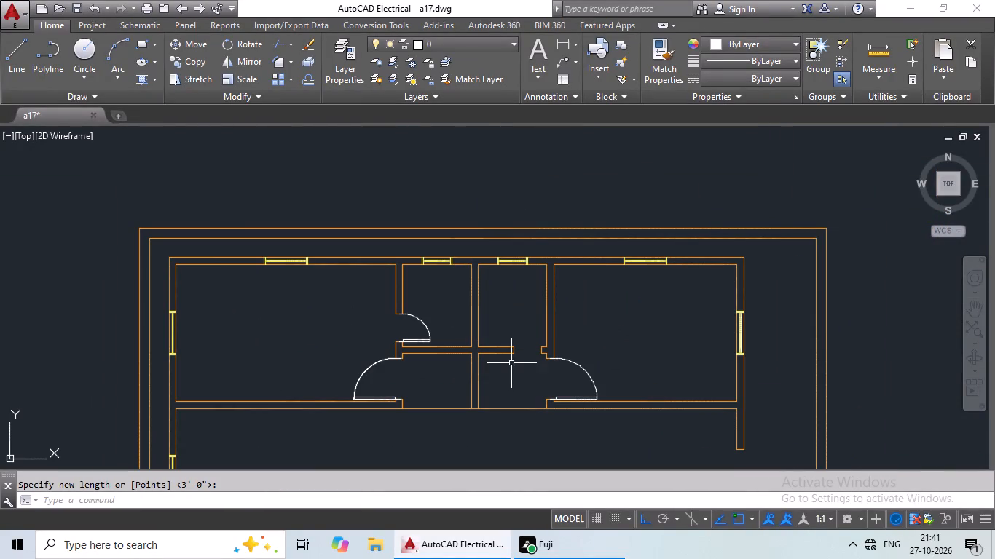
scroll(527, 385, down, 1)
scroll(668, 360, down, 2)
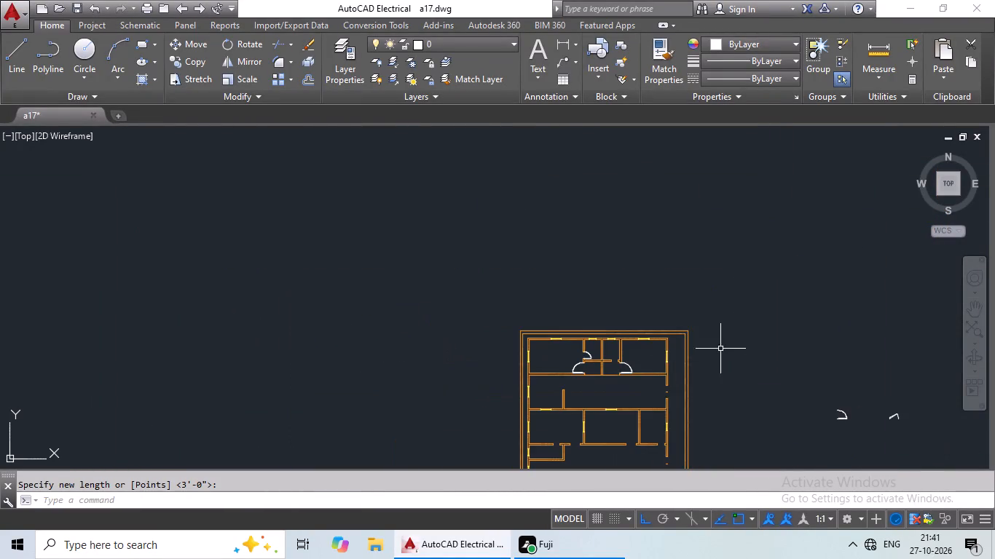
middle_drag(748, 344, 311, 282)
scroll(405, 355, up, 4)
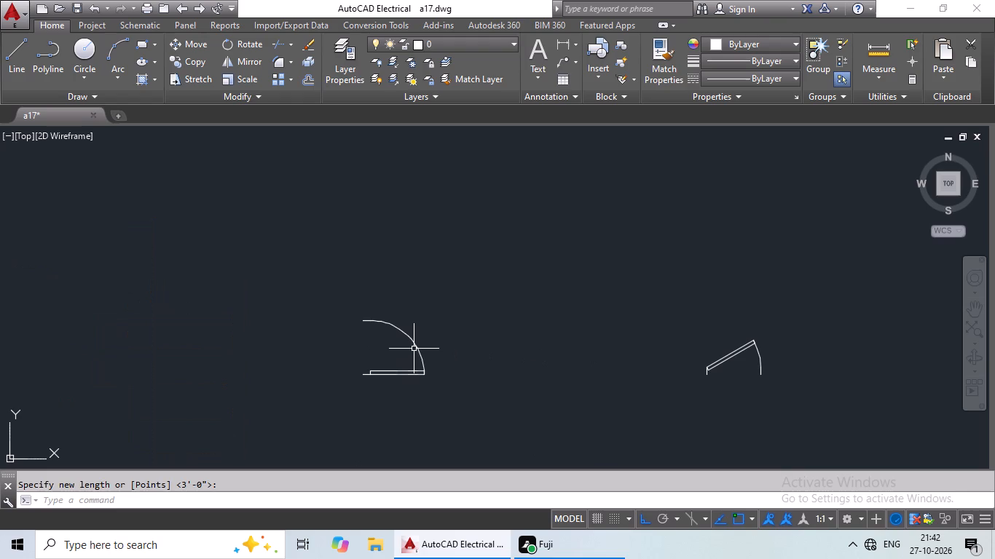
click(414, 347)
click(234, 43)
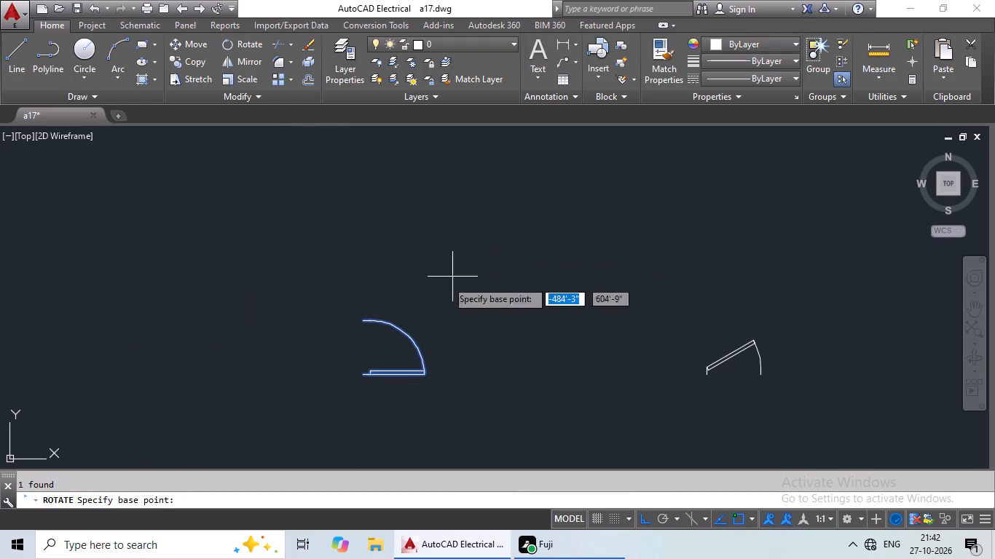
click(364, 318)
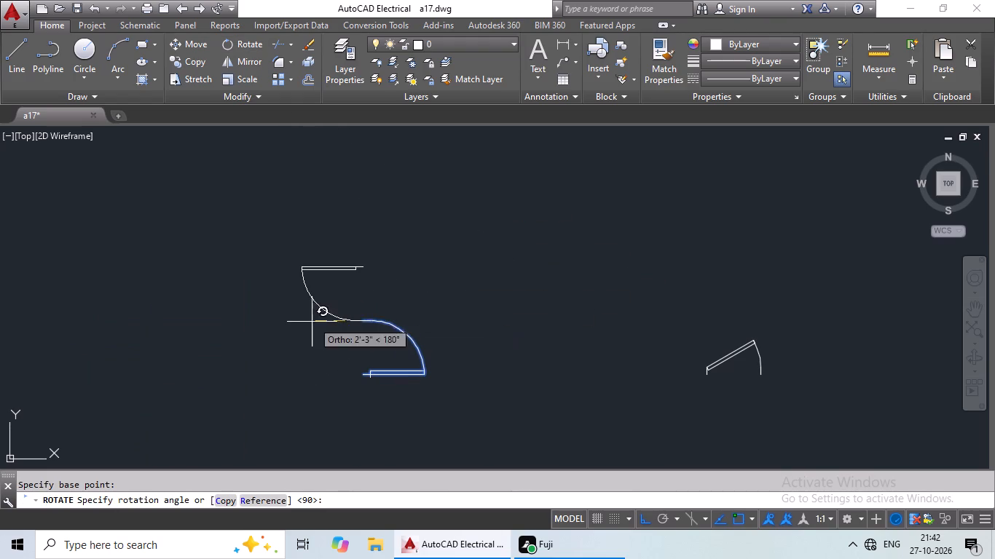
click(339, 178)
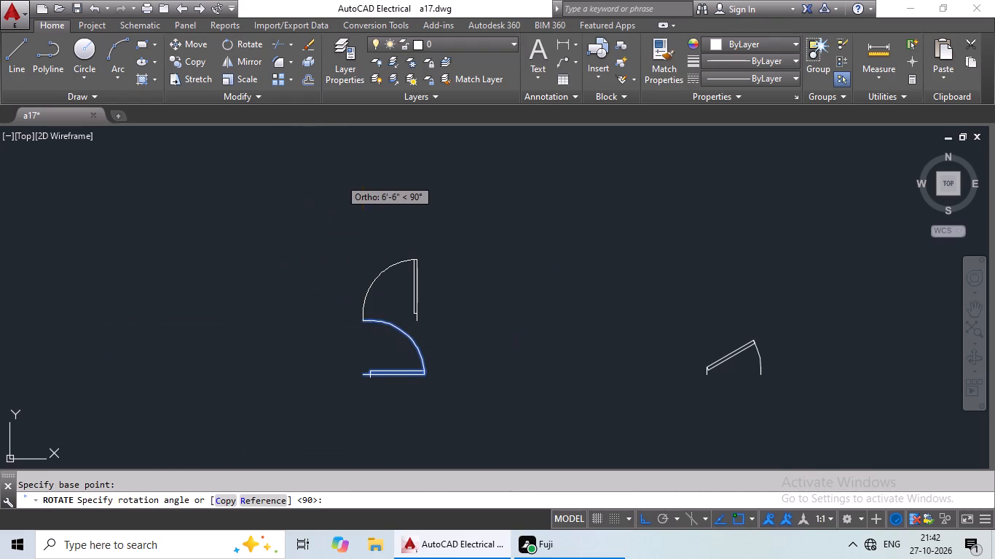
Copy the rotated door and paste it at the south-wall opening of the eastern small north room, arc end on the western wall's end midpoint.
click(417, 283)
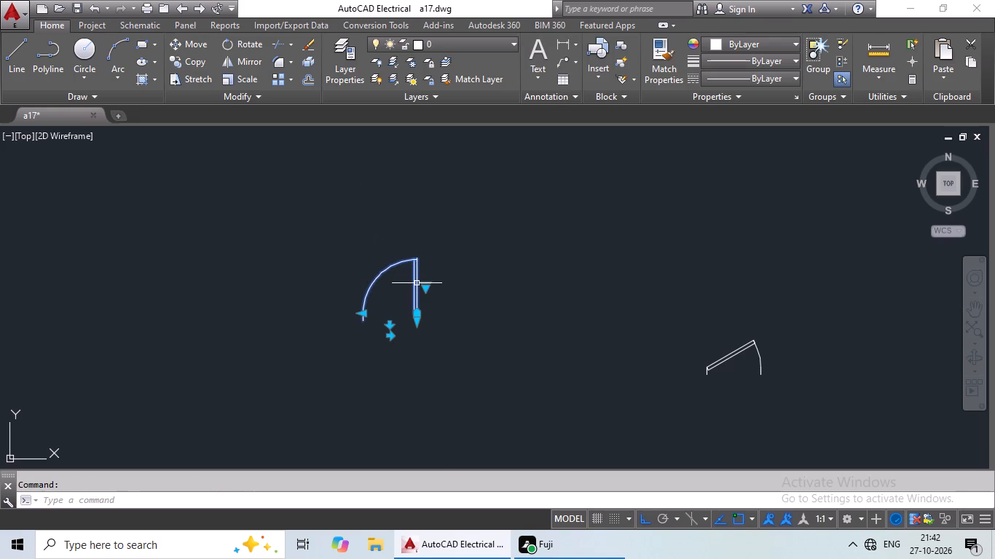
key(ctrl+c)
key(ctrl+v)
scroll(364, 312, down, 3)
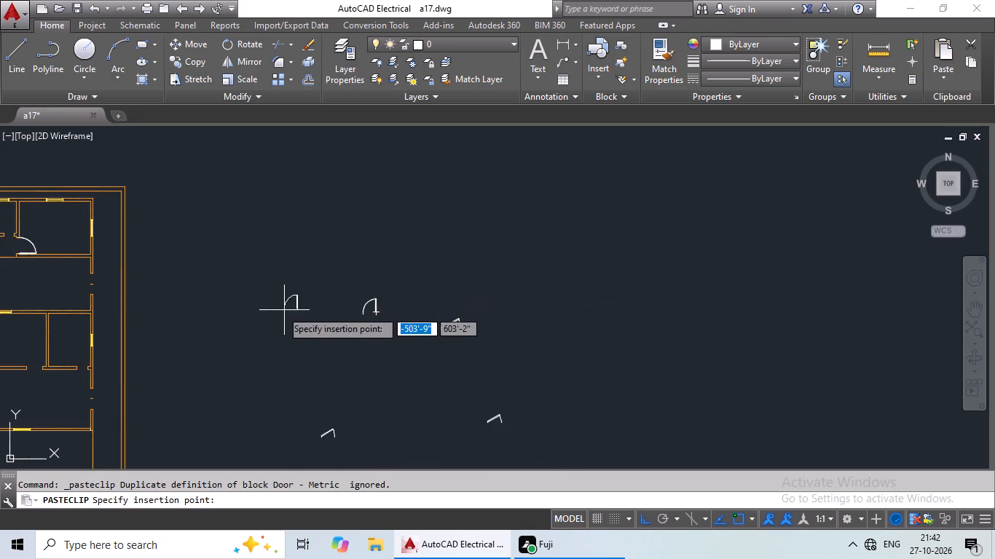
middle_drag(285, 310, 648, 314)
middle_drag(551, 316, 760, 312)
scroll(567, 231, up, 2)
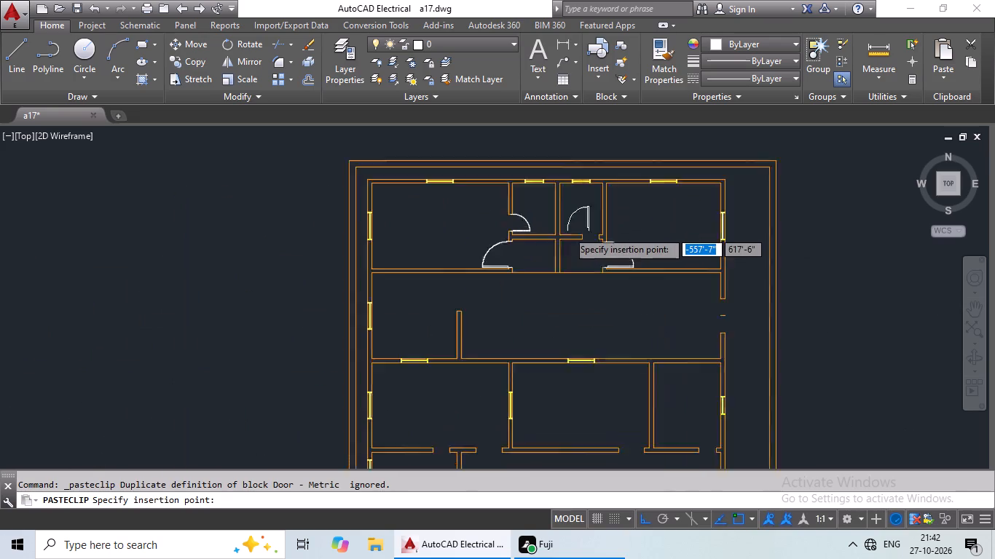
scroll(567, 231, up, 5)
middle_drag(639, 268, 215, 267)
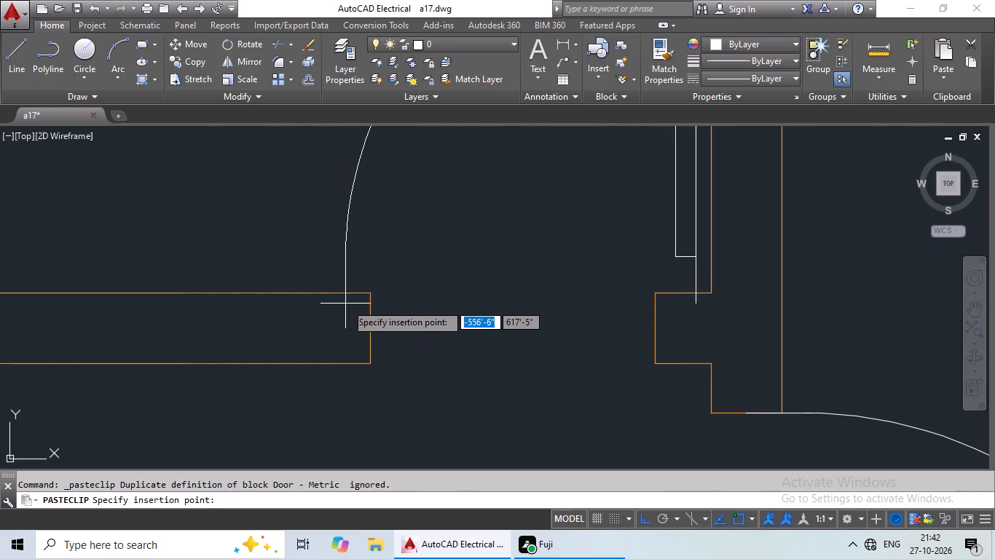
click(372, 327)
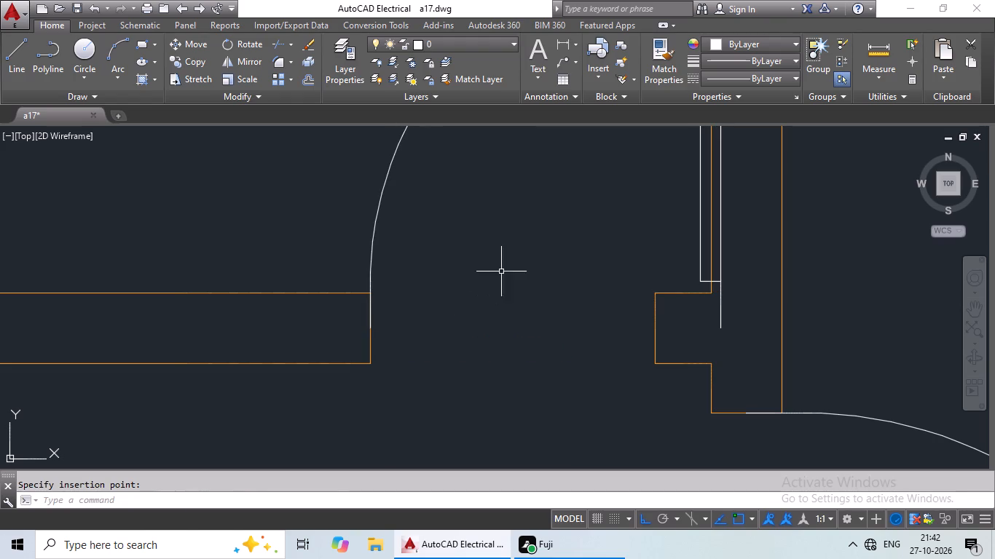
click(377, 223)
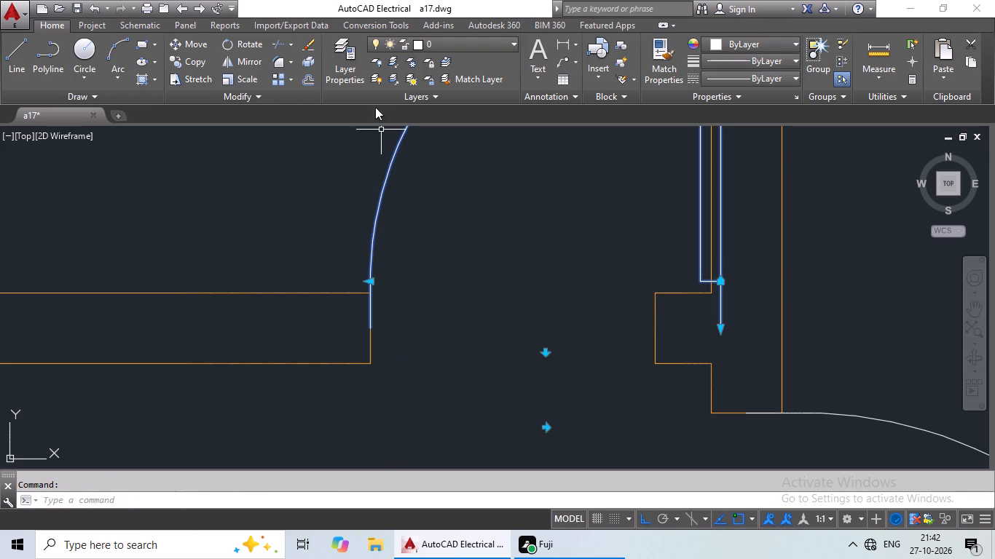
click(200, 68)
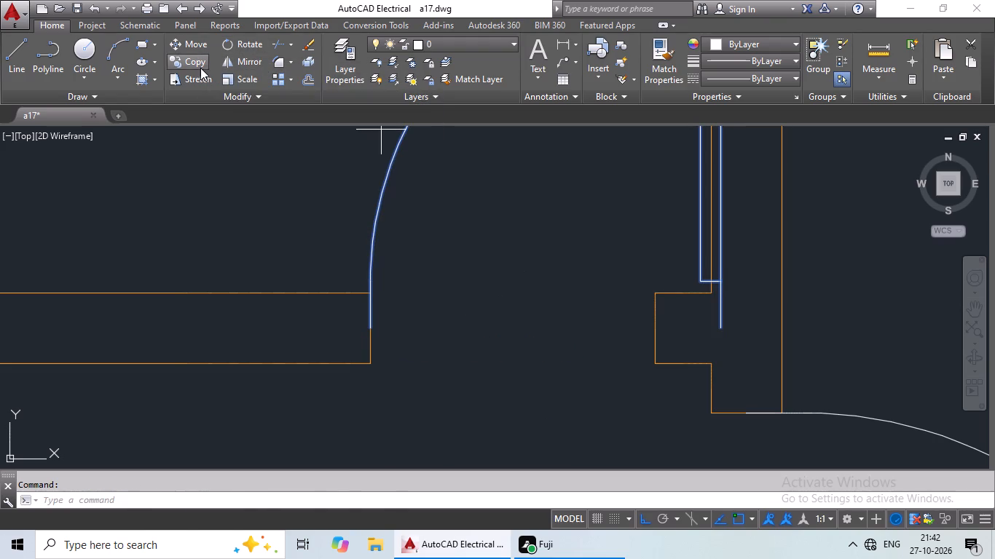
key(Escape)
Rescale the pasted door by reference about its arc end so its hinge end lands on the eastern wall stub's end.
click(372, 252)
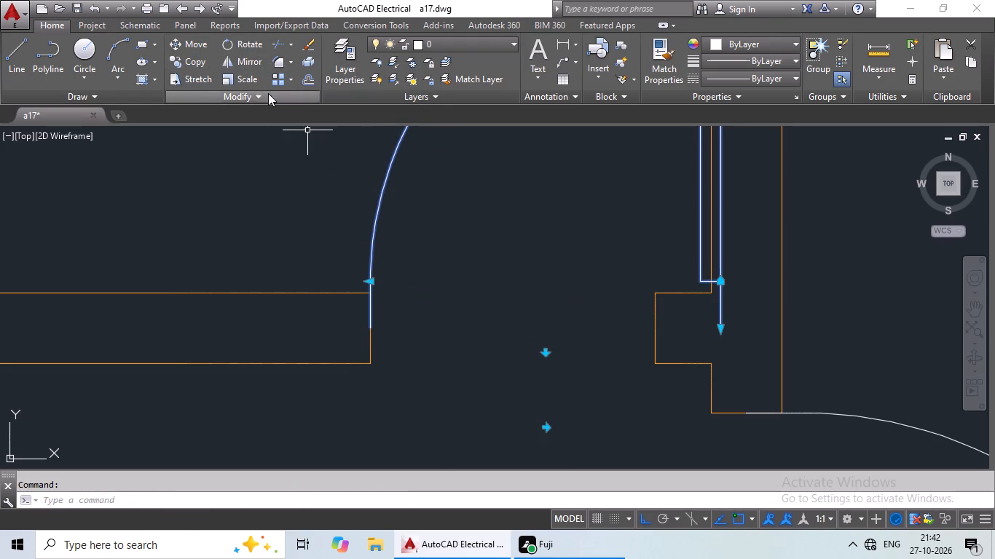
click(235, 78)
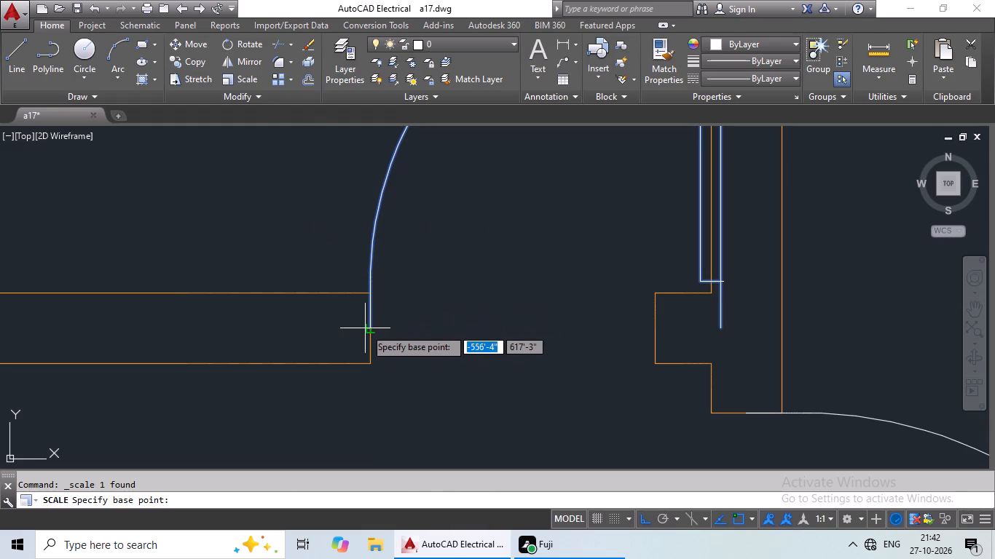
click(370, 329)
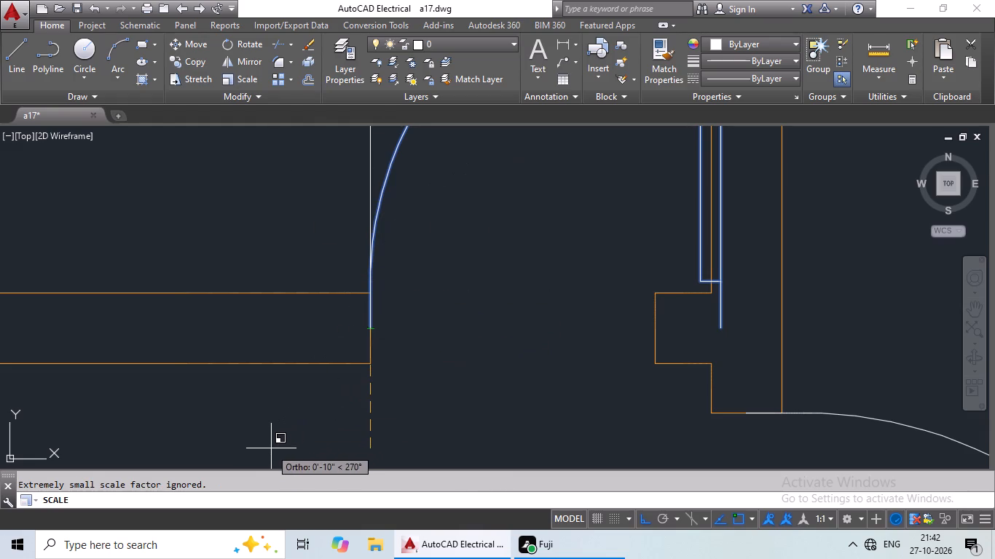
text(r)
key(space)
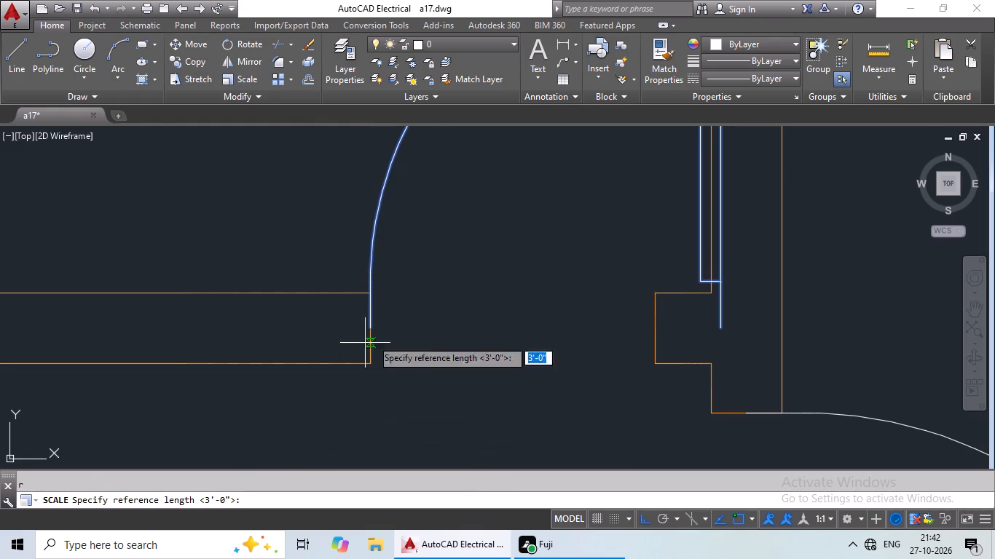
click(369, 328)
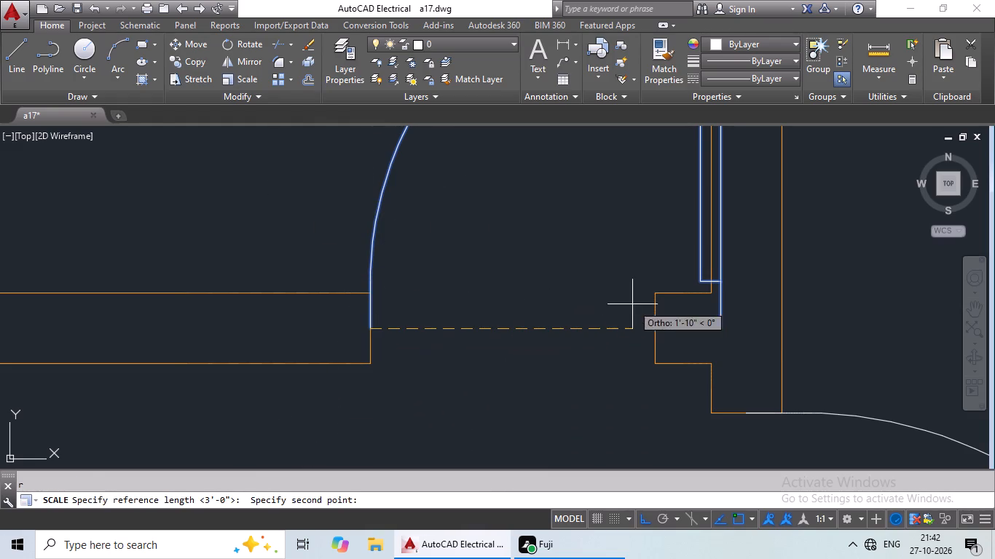
click(722, 326)
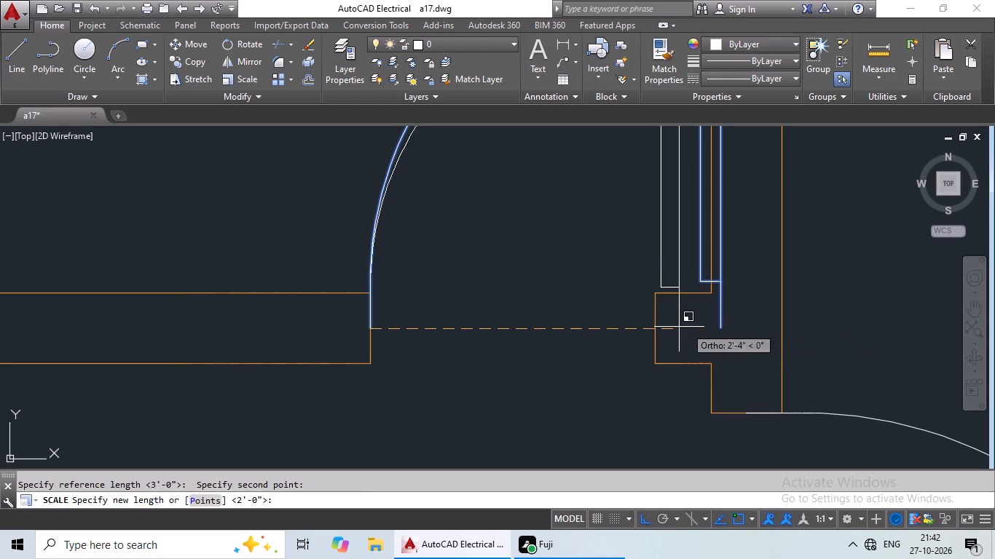
click(658, 330)
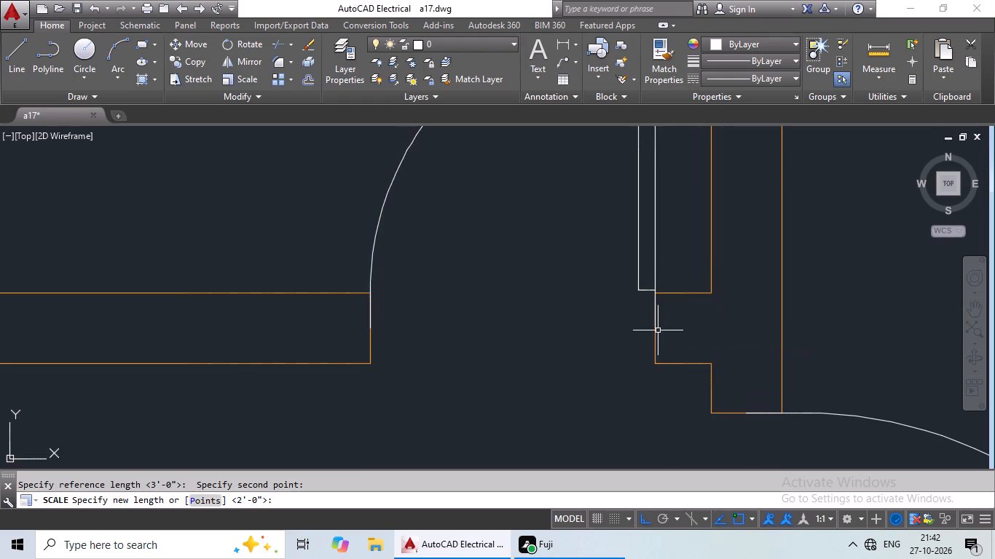
Rotate the loose fully open door east of the plan by 90° about its arc end.
scroll(656, 330, down, 4)
scroll(720, 301, down, 2)
middle_drag(735, 295, 607, 248)
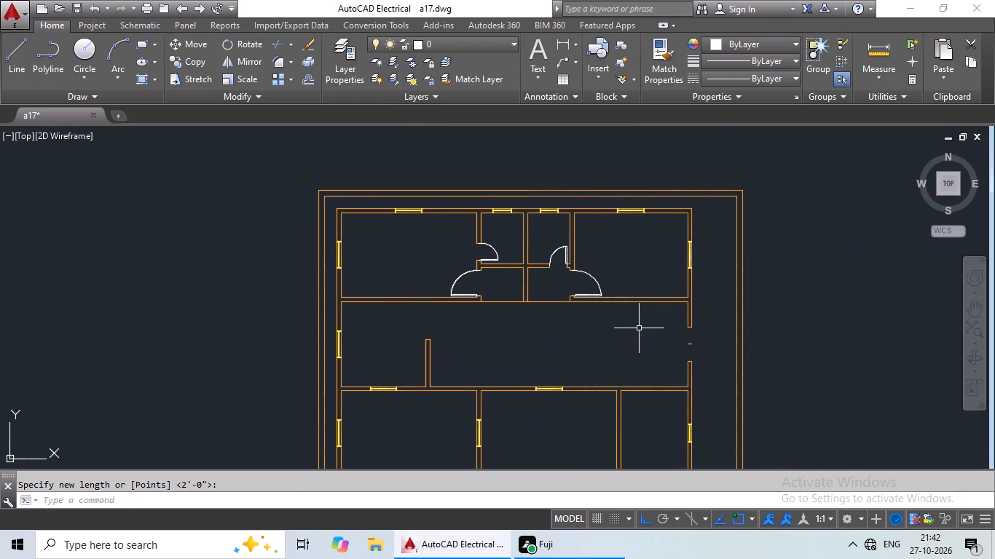
scroll(634, 330, down, 1)
middle_drag(680, 322, 353, 250)
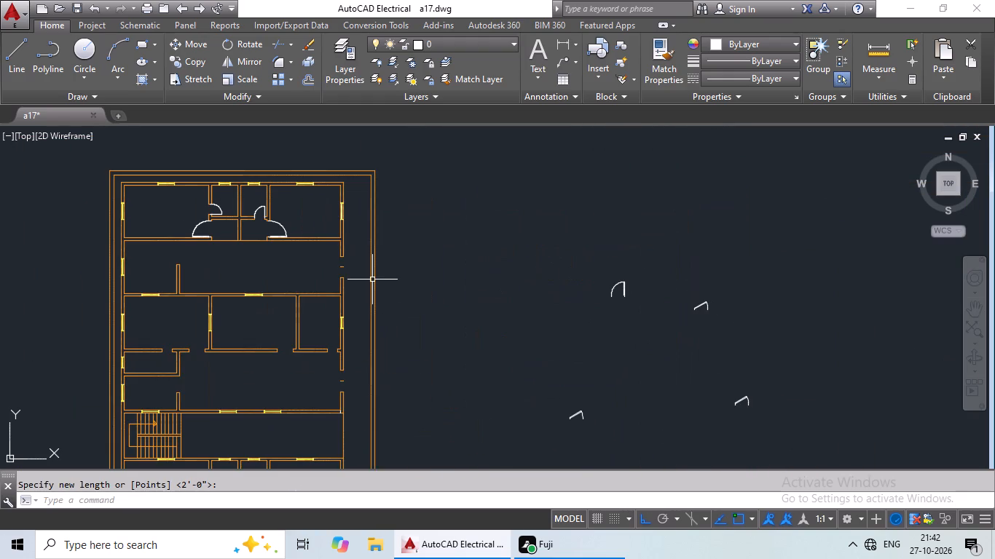
middle_drag(615, 278, 592, 269)
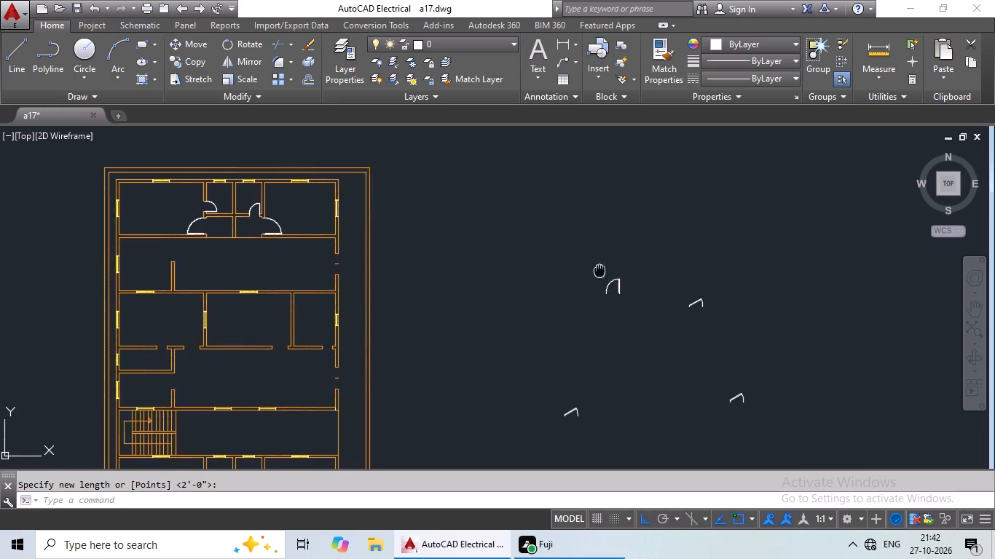
middle_drag(592, 269, 551, 261)
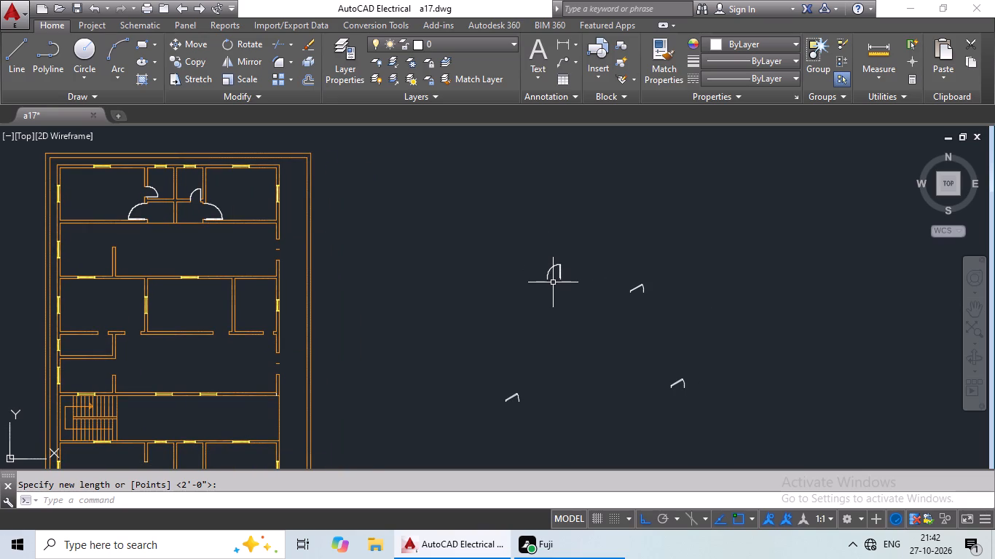
middle_drag(581, 264, 565, 260)
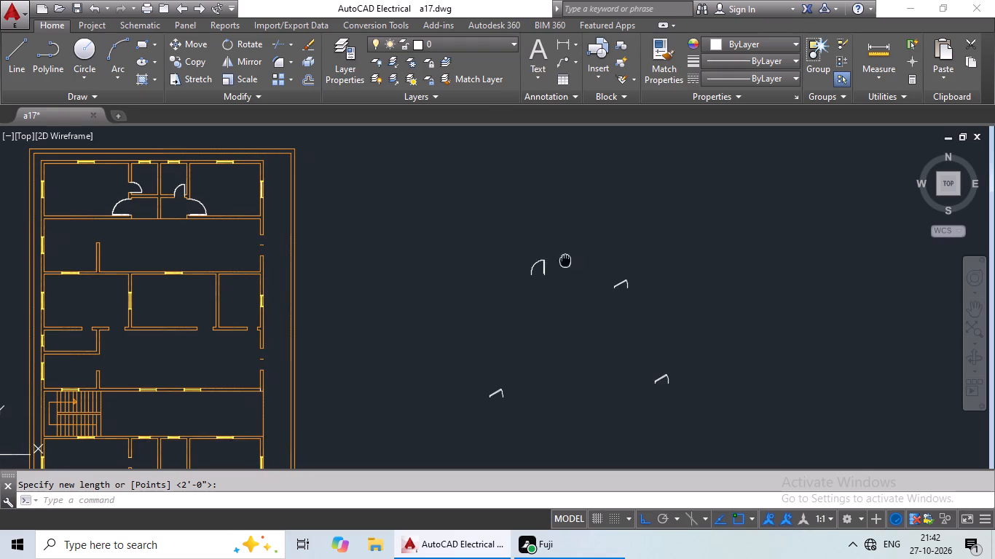
scroll(534, 270, up, 1)
click(530, 269)
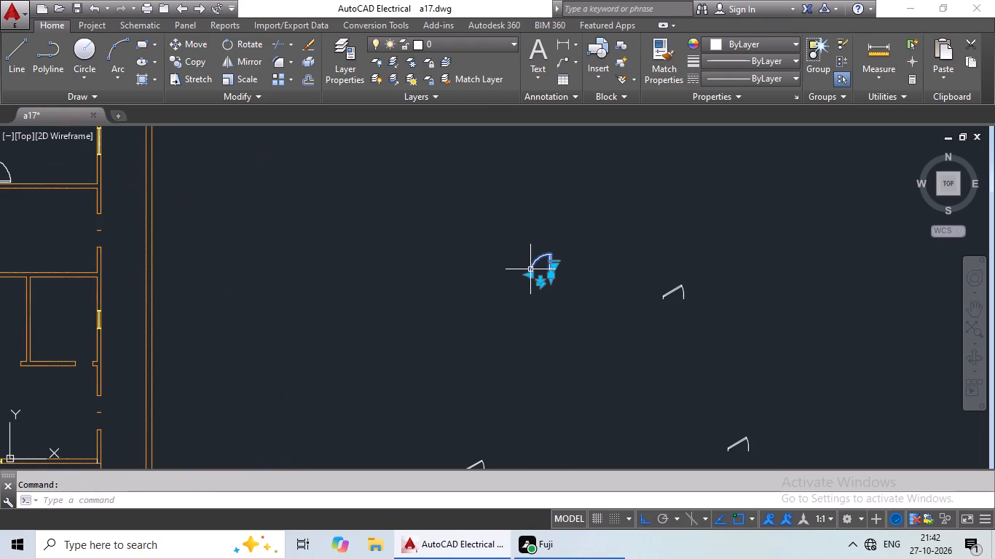
click(250, 48)
drag(528, 276, 528, 288)
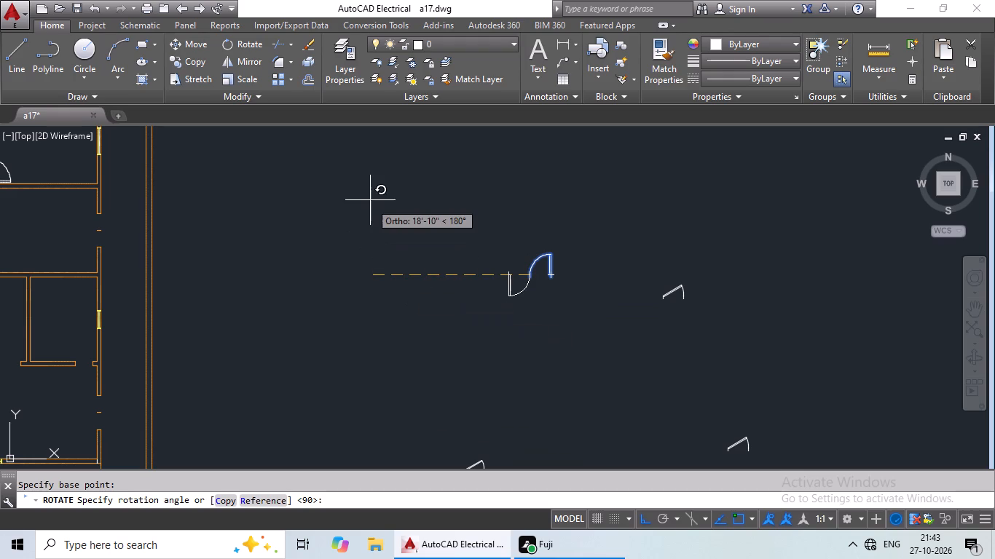
click(471, 180)
Copy the rotated door and paste it at the wide hall's east-wall opening, hinge end on the upper wall's bottom edge.
click(509, 260)
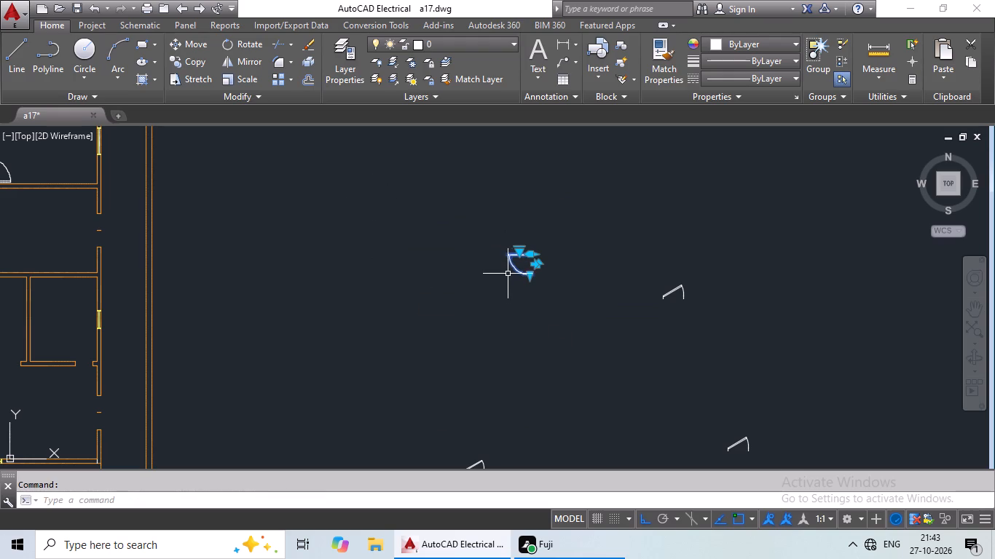
key(ctrl+c)
key(ctrl+v)
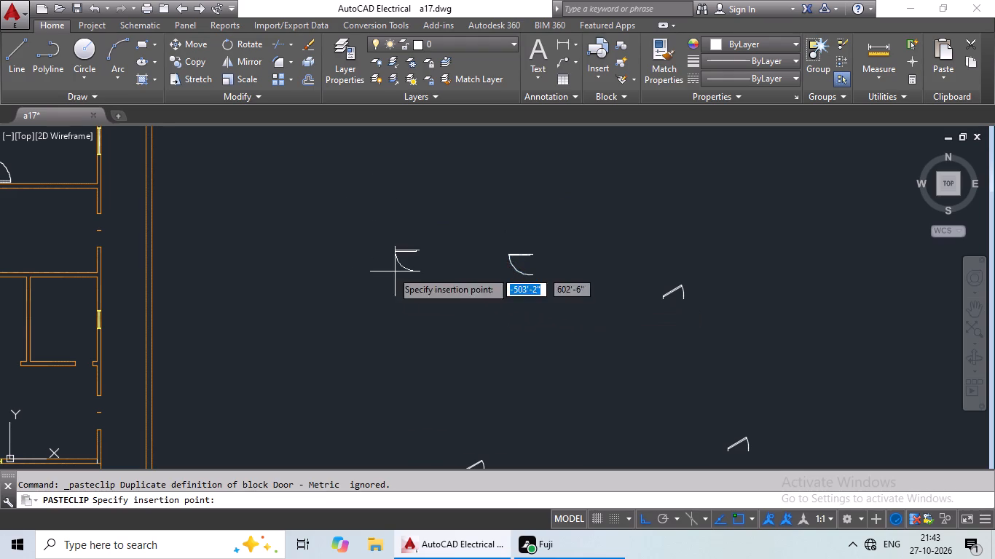
middle_drag(361, 273, 752, 389)
scroll(486, 341, up, 5)
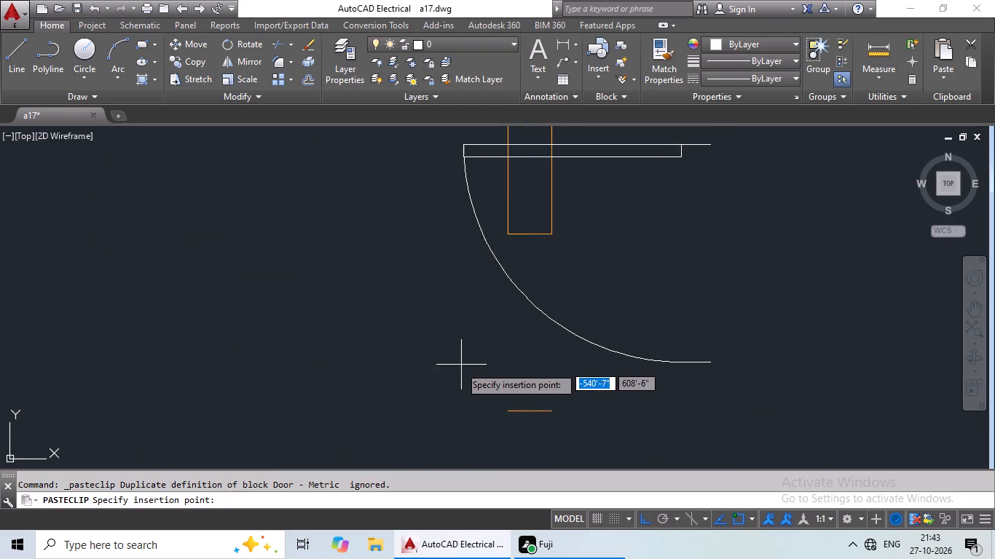
click(288, 452)
Rescale the pasted door by reference about its hinge end so its arc end lands on the short line midway across the opening.
click(375, 411)
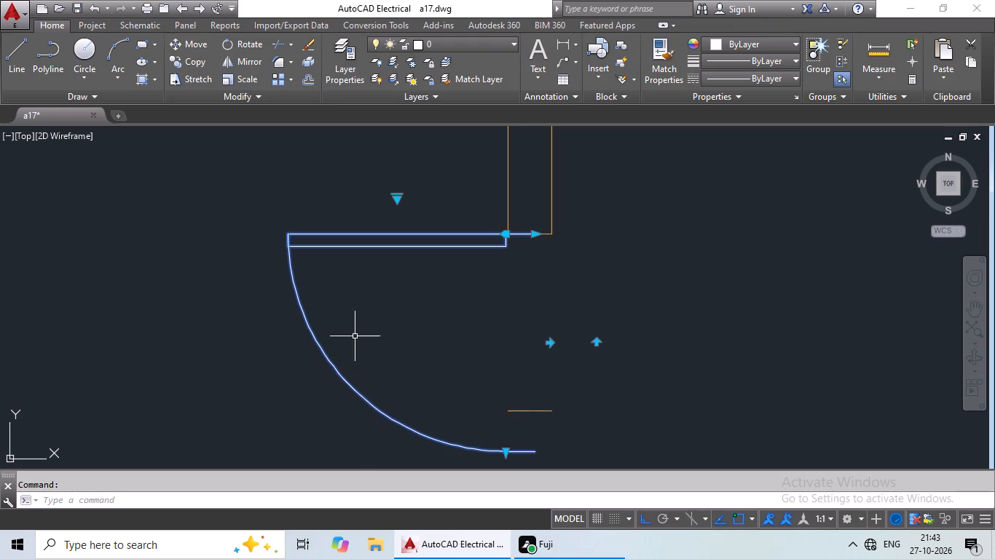
click(240, 76)
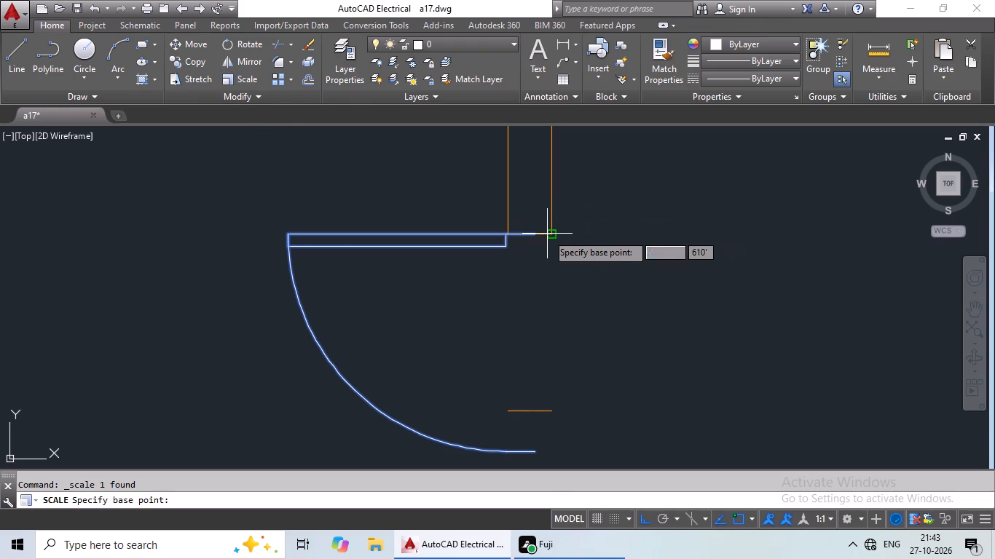
click(530, 237)
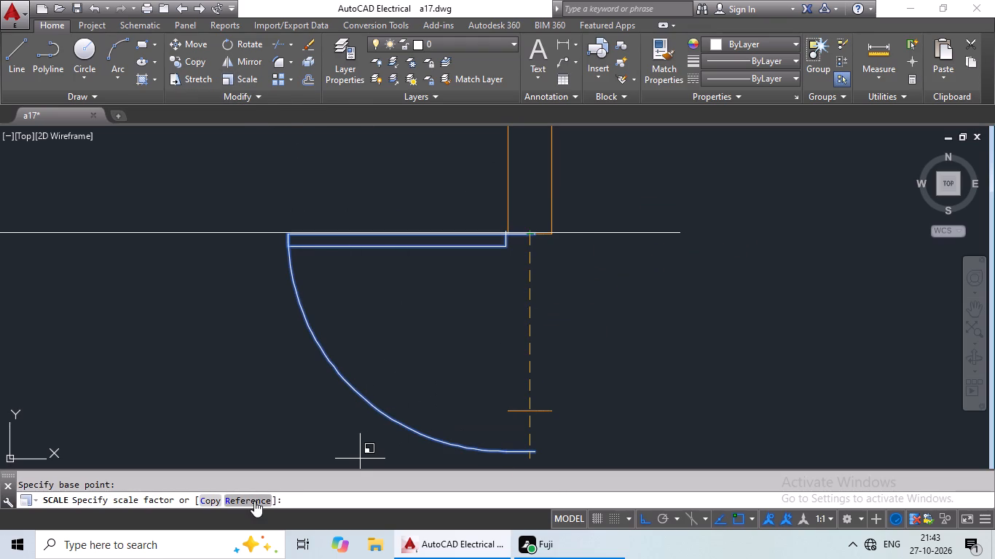
click(254, 500)
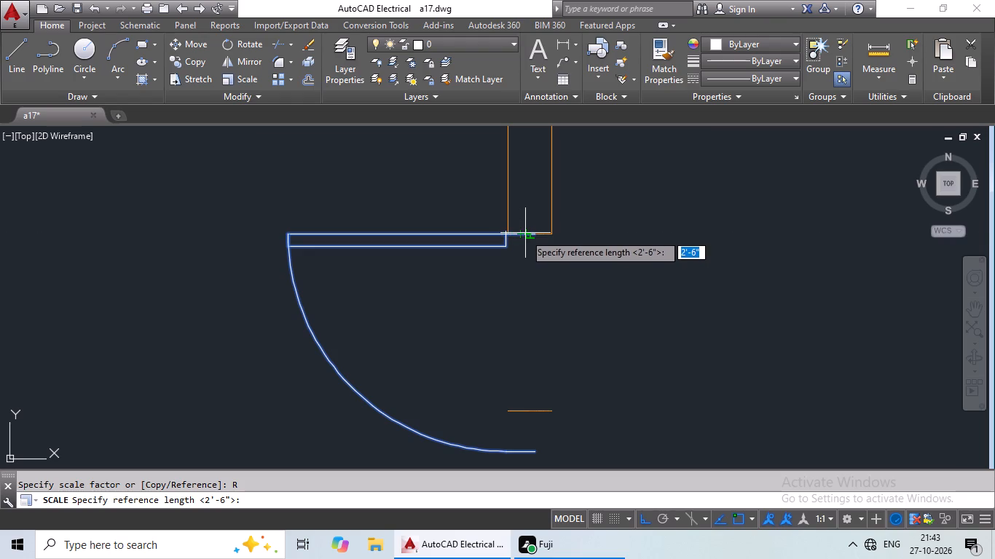
click(524, 234)
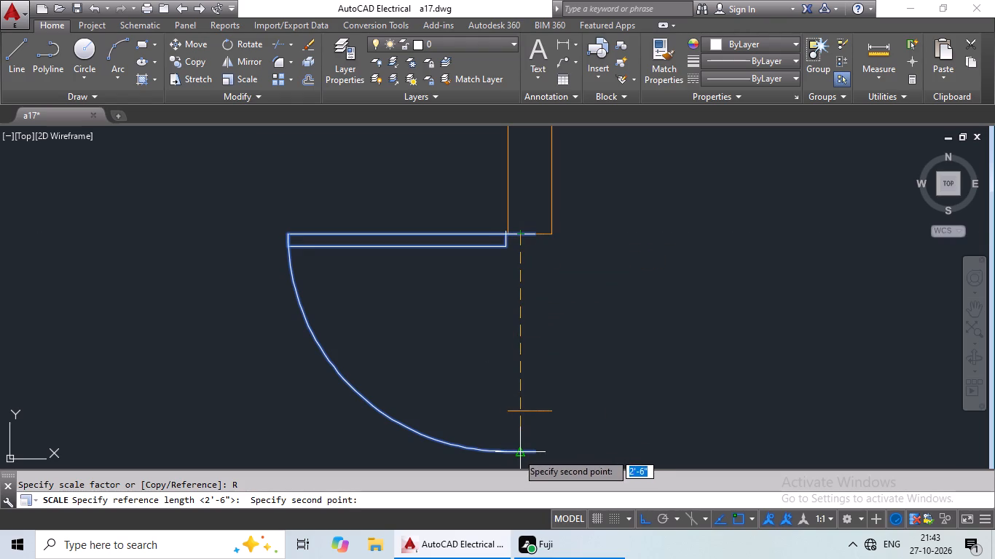
click(520, 453)
click(532, 413)
Mirror the loose door east of the plan about a horizontal line just below it, erasing the source.
scroll(604, 374, down, 4)
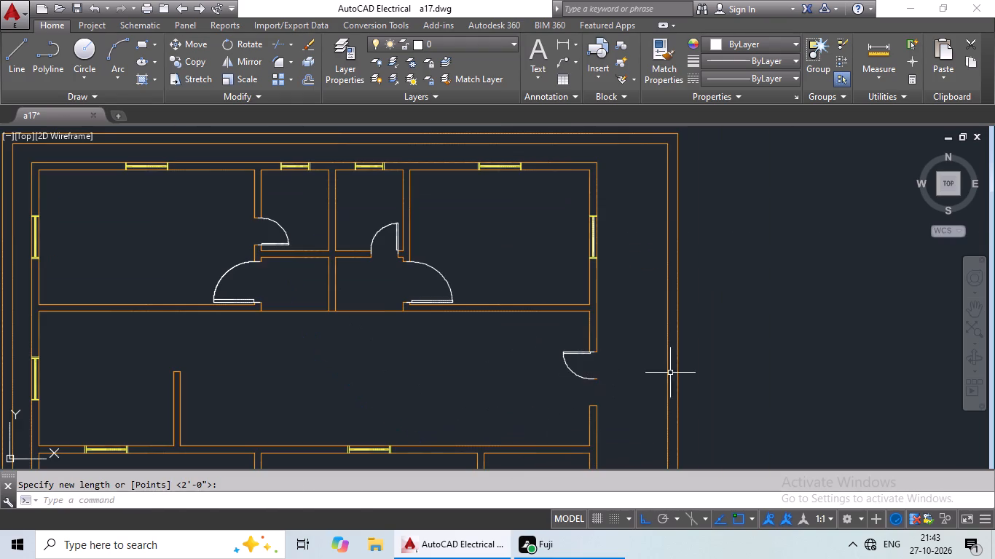
middle_drag(699, 370, 440, 317)
scroll(515, 317, down, 2)
middle_drag(592, 312, 515, 309)
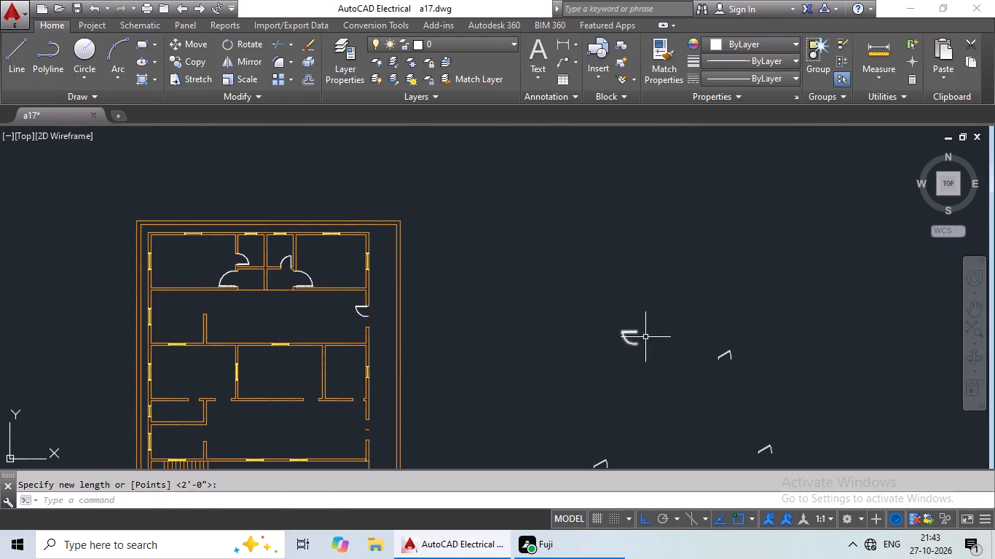
scroll(635, 341, up, 2)
click(626, 347)
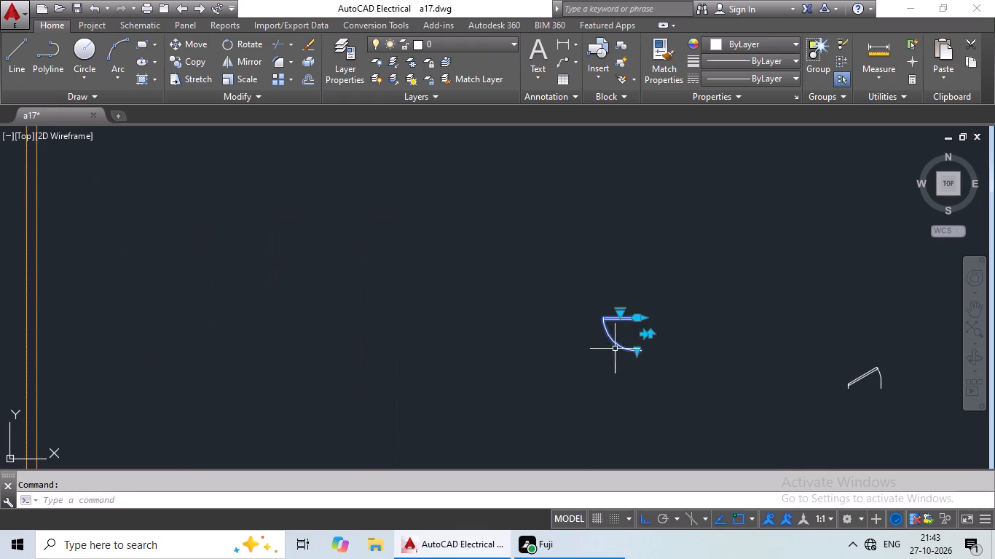
click(240, 59)
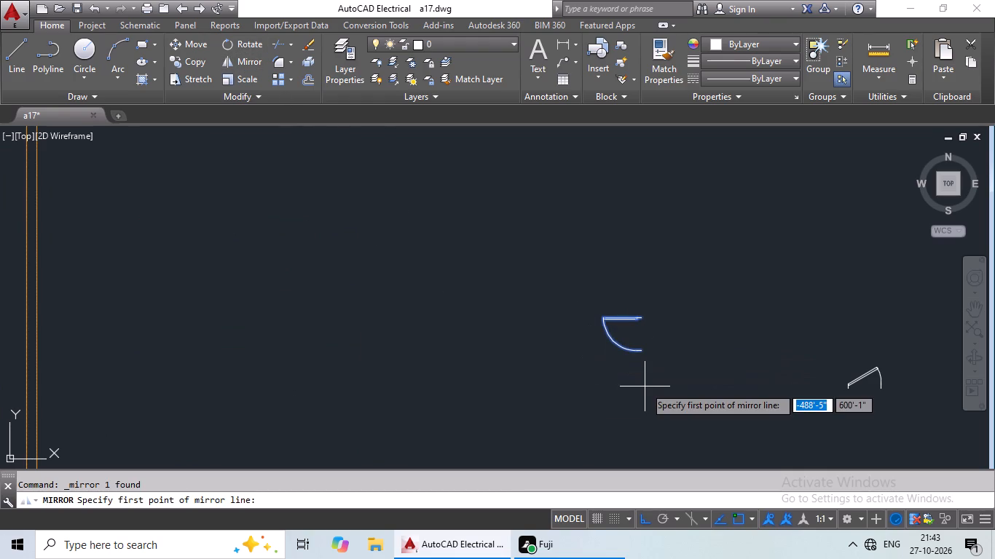
click(645, 374)
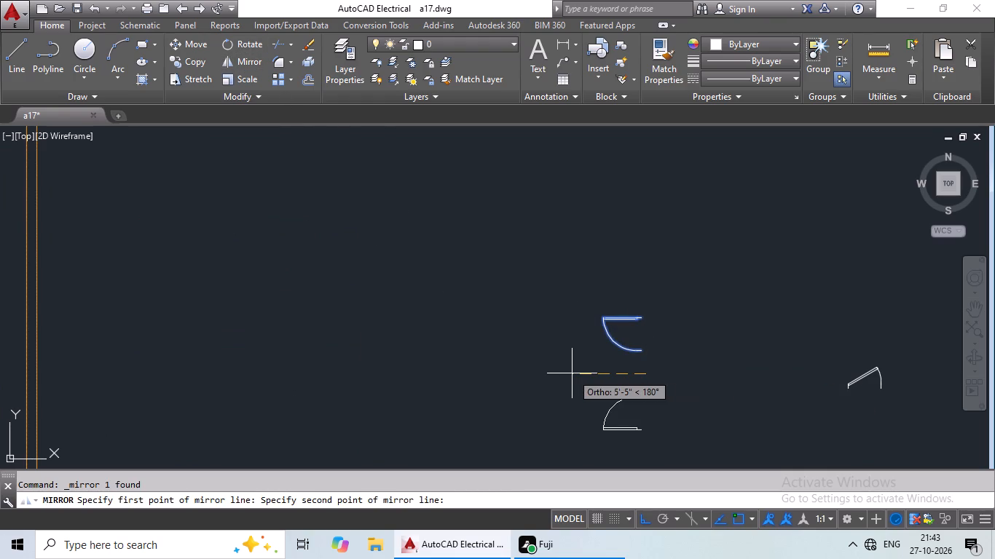
click(572, 373)
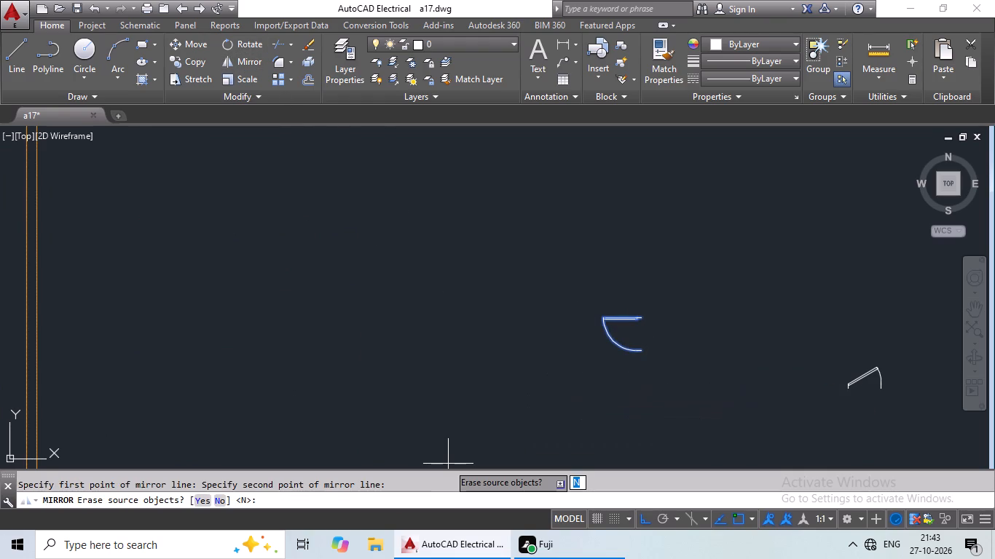
click(205, 507)
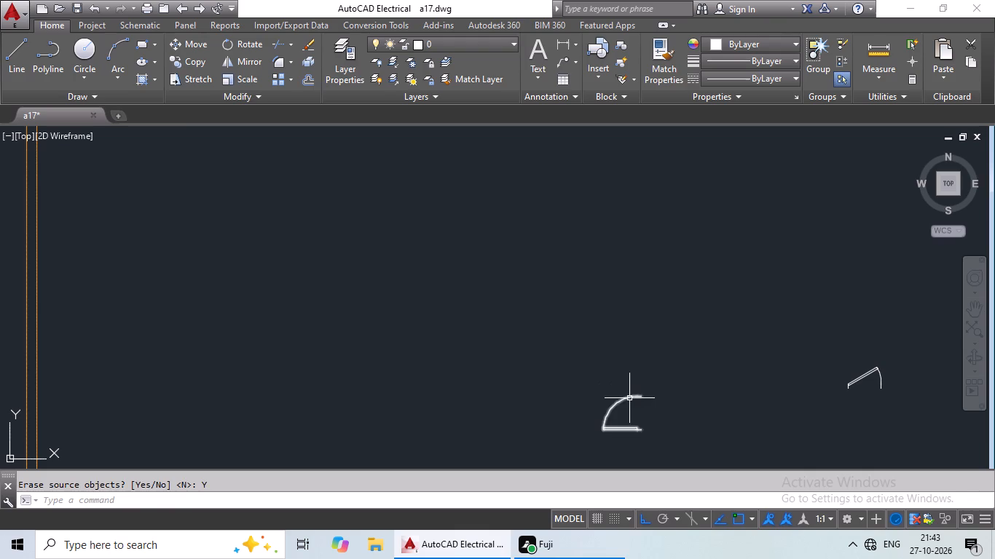
Copy the mirrored door and paste it in the lower half of the hall's east-wall opening, hinge end at the lower wall's top edge.
click(630, 398)
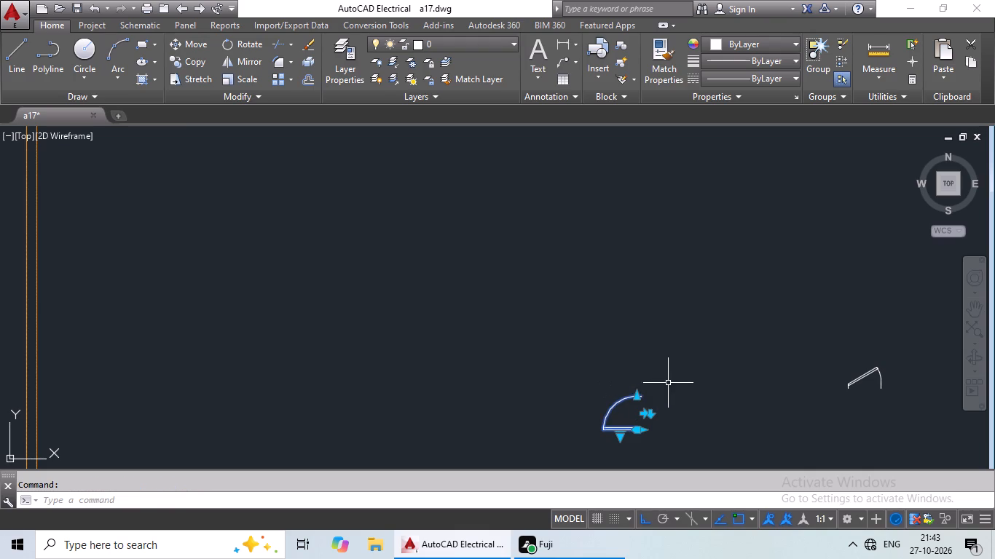
key(ctrl+c)
key(ctrl+v)
scroll(559, 366, down, 2)
middle_drag(543, 363, 731, 349)
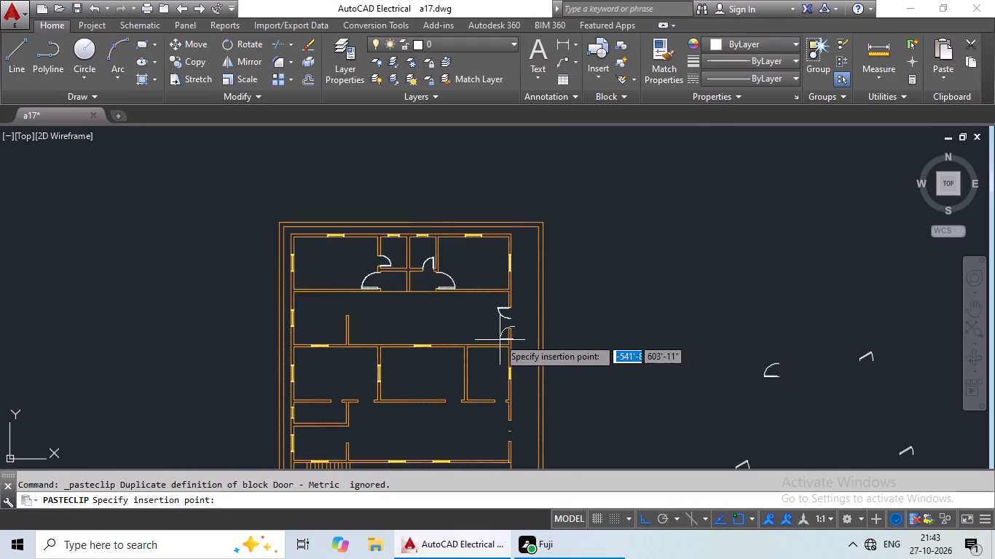
scroll(497, 333, up, 6)
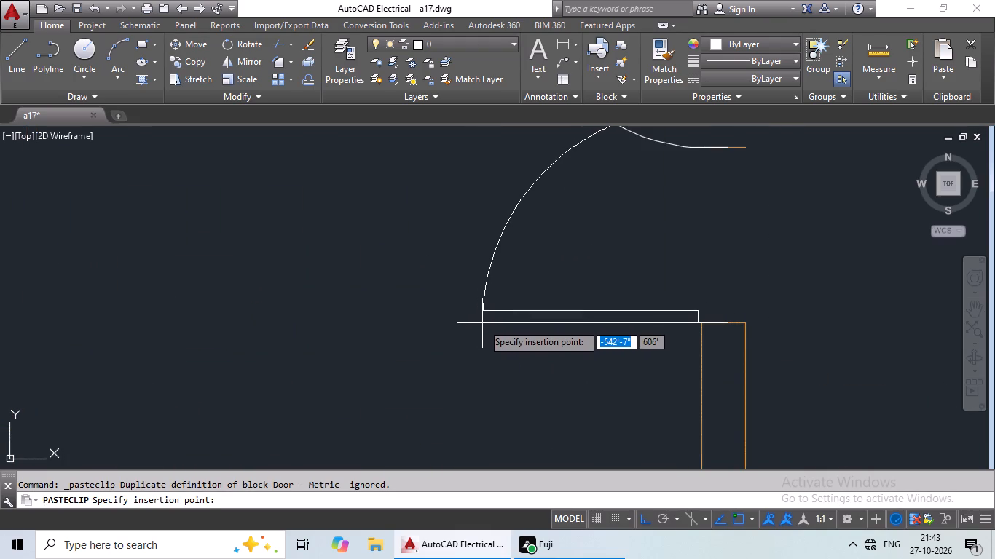
click(482, 322)
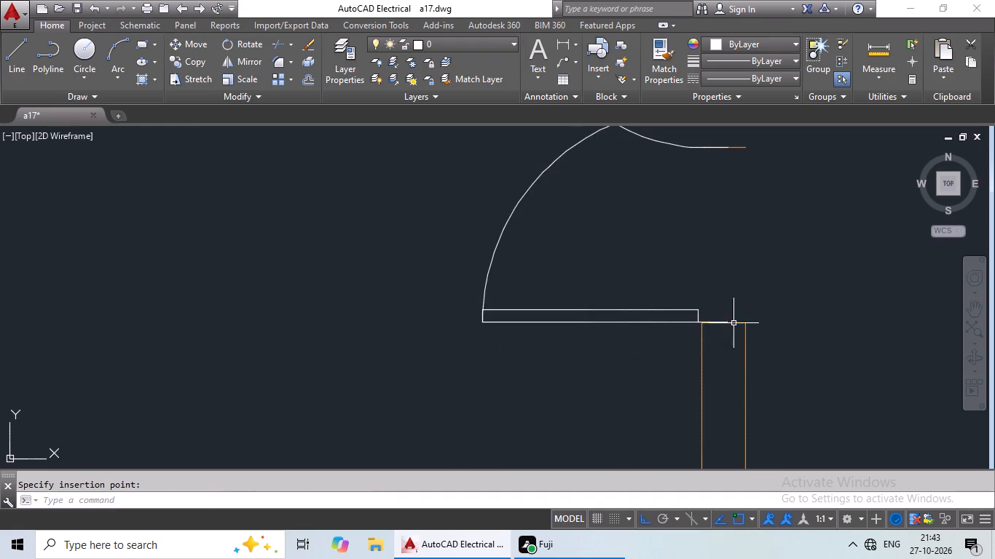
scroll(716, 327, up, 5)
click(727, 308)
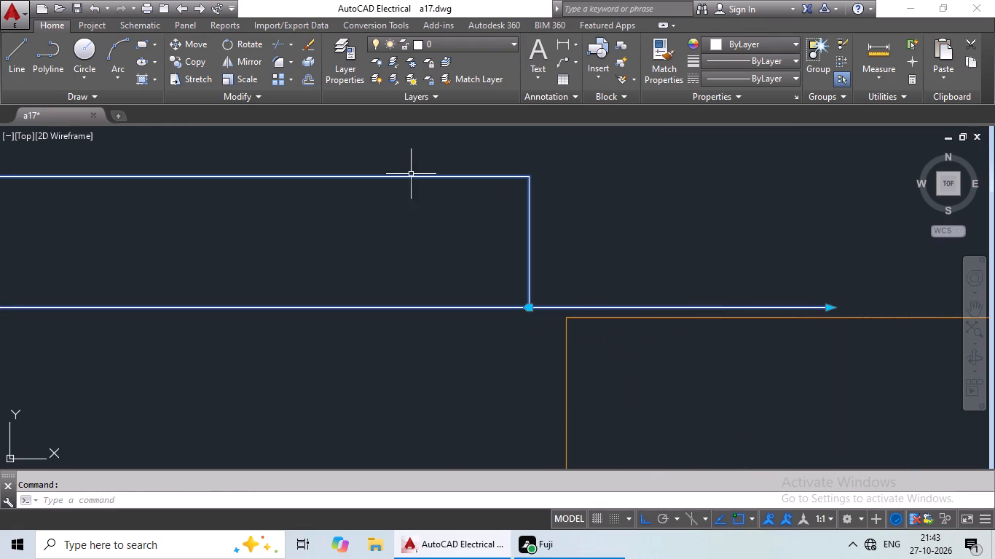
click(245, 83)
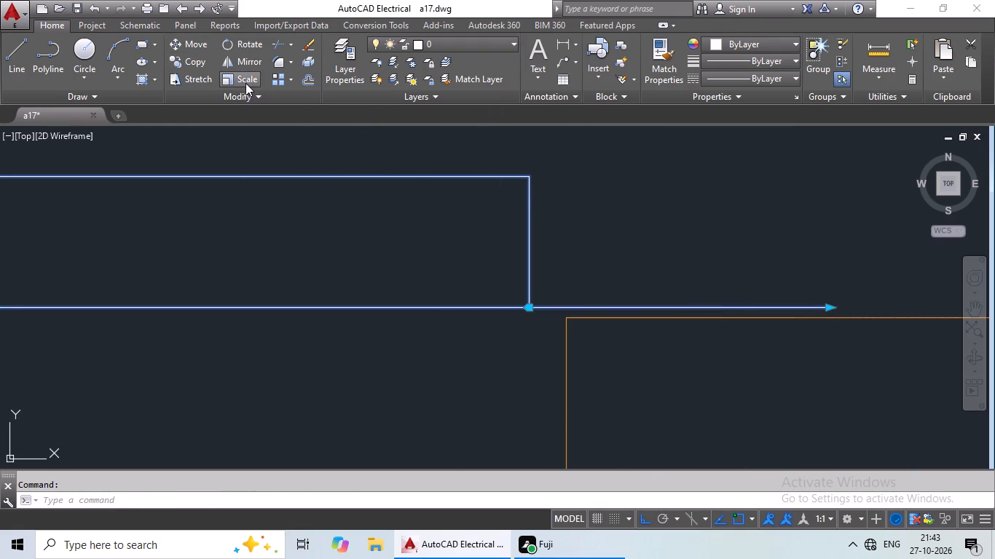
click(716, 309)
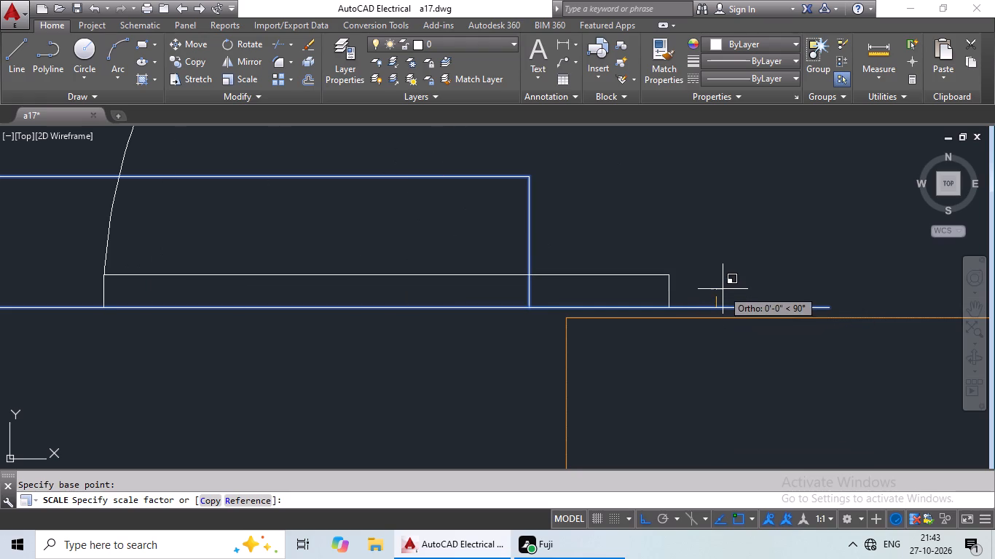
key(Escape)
Use Stretch to shift the lower door of the hall's east-wall opening straight down onto the lower wall's top edge.
click(696, 307)
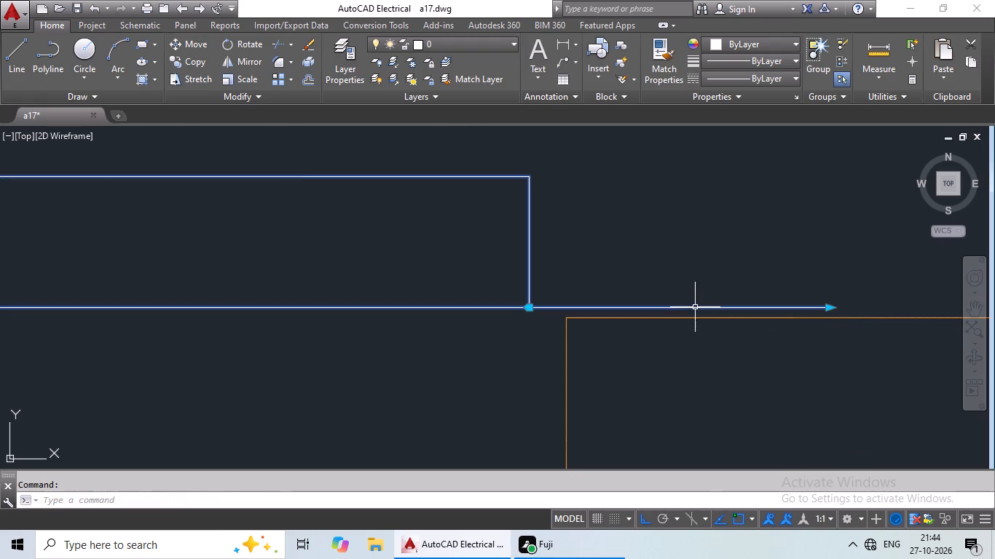
click(208, 74)
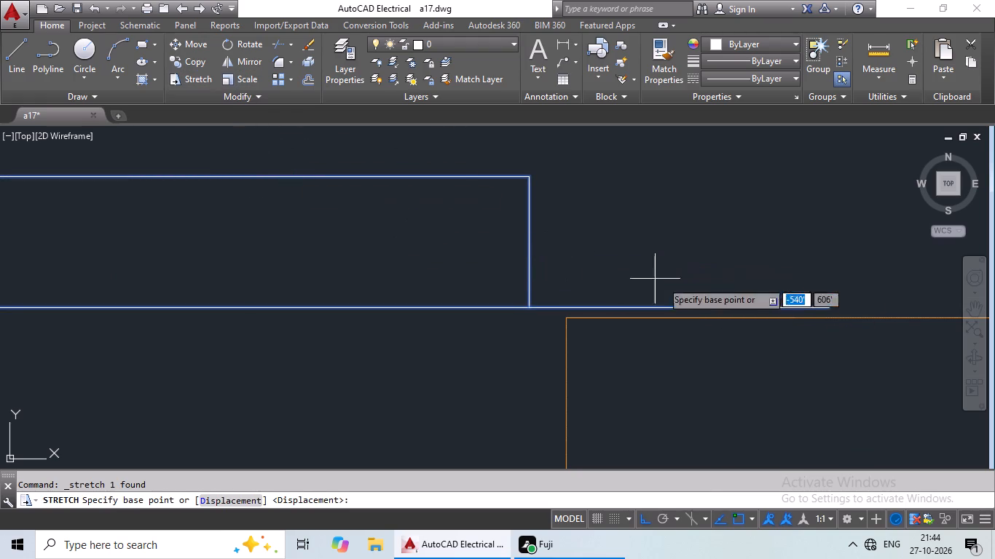
click(718, 306)
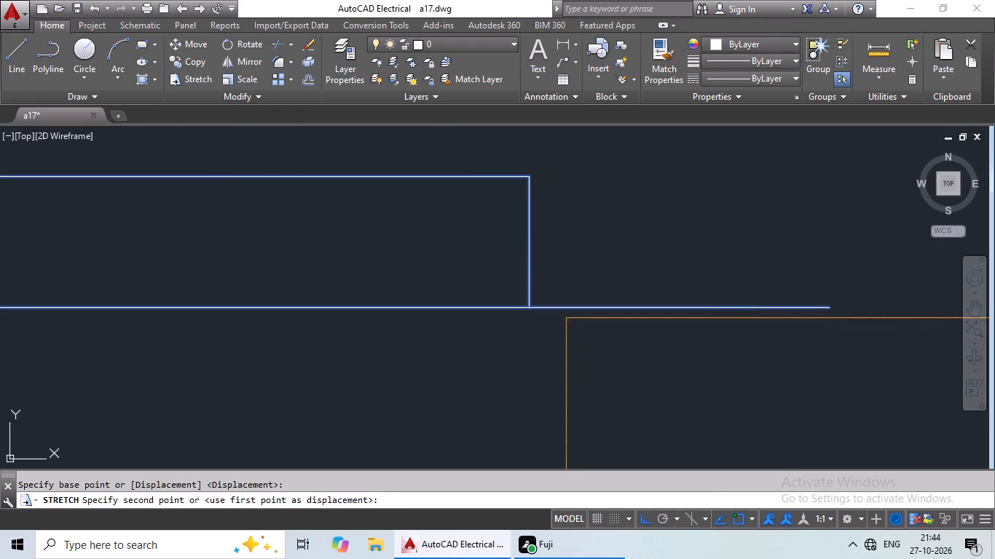
click(718, 317)
scroll(748, 288, down, 6)
middle_drag(747, 269, 719, 314)
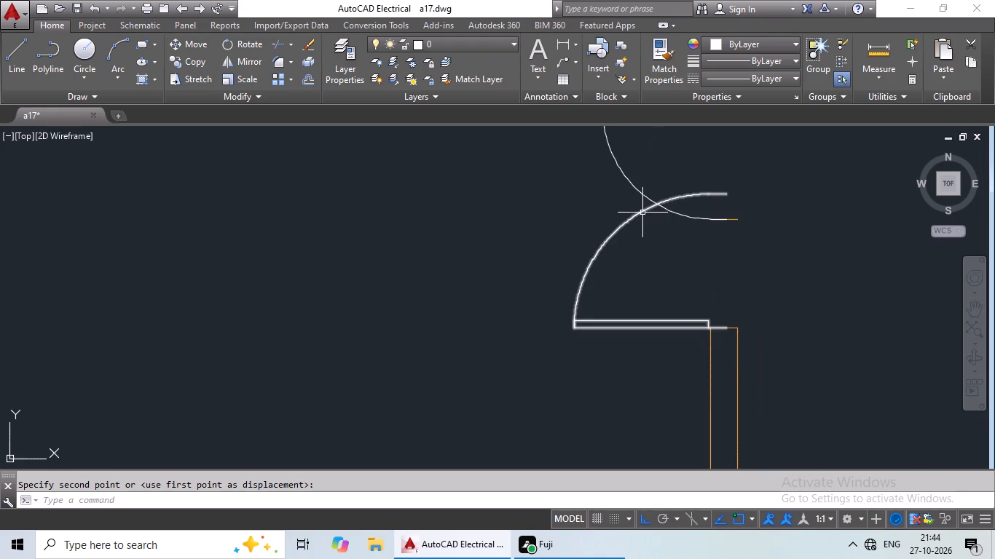
Rescale the lower door by reference about its hinge end so its arc end lands on the short line midway across the opening.
click(640, 212)
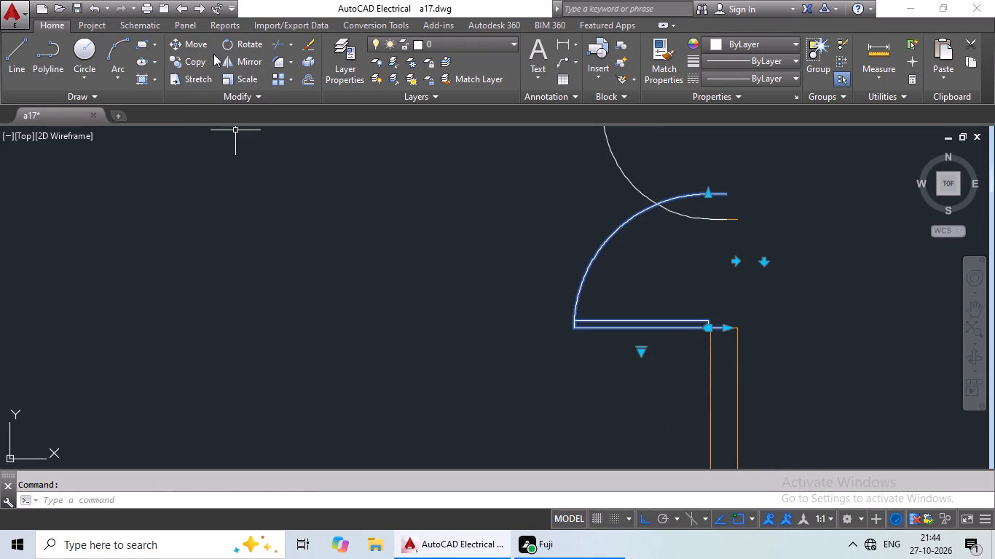
click(232, 79)
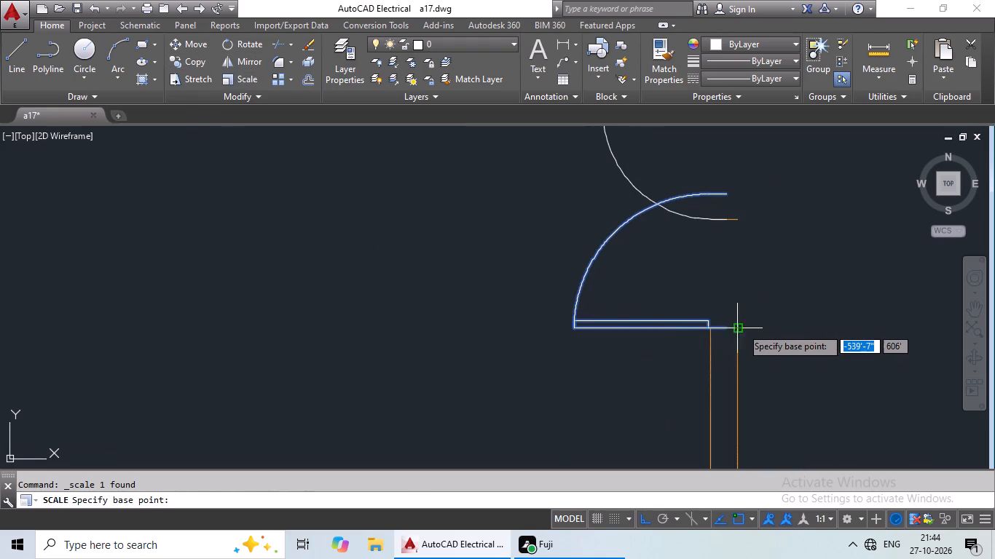
scroll(742, 328, up, 3)
click(666, 338)
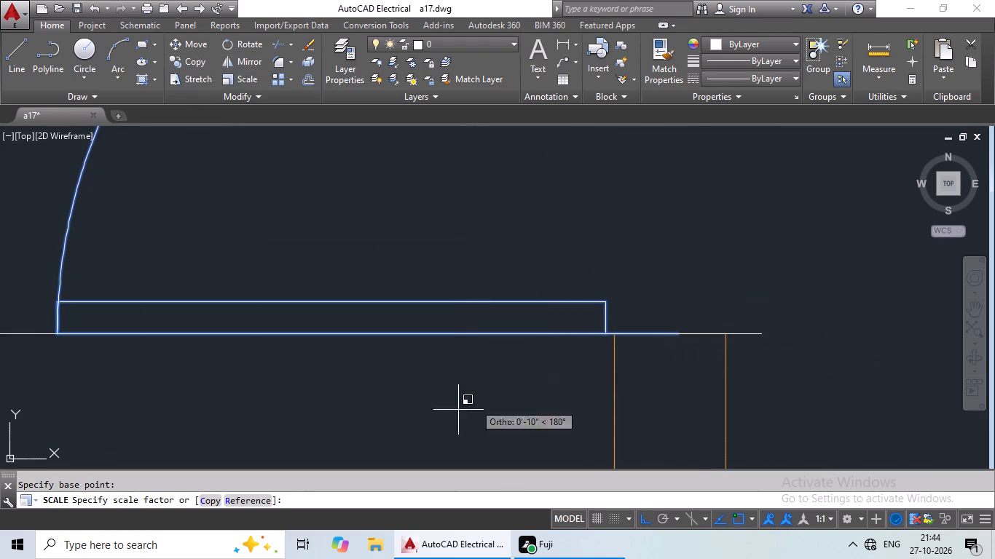
click(256, 496)
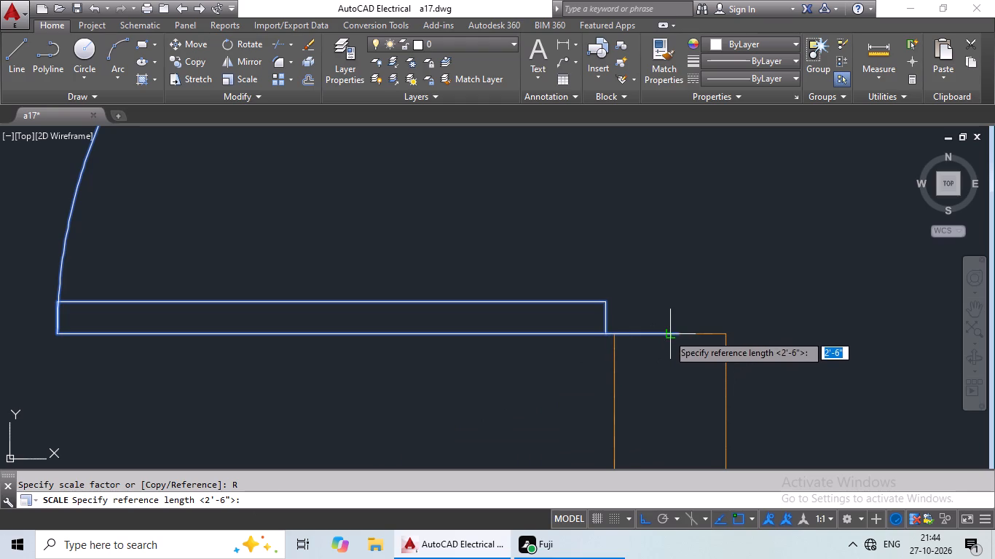
click(668, 333)
middle_drag(688, 266, 658, 370)
scroll(666, 320, down, 2)
middle_drag(668, 289, 637, 343)
click(616, 204)
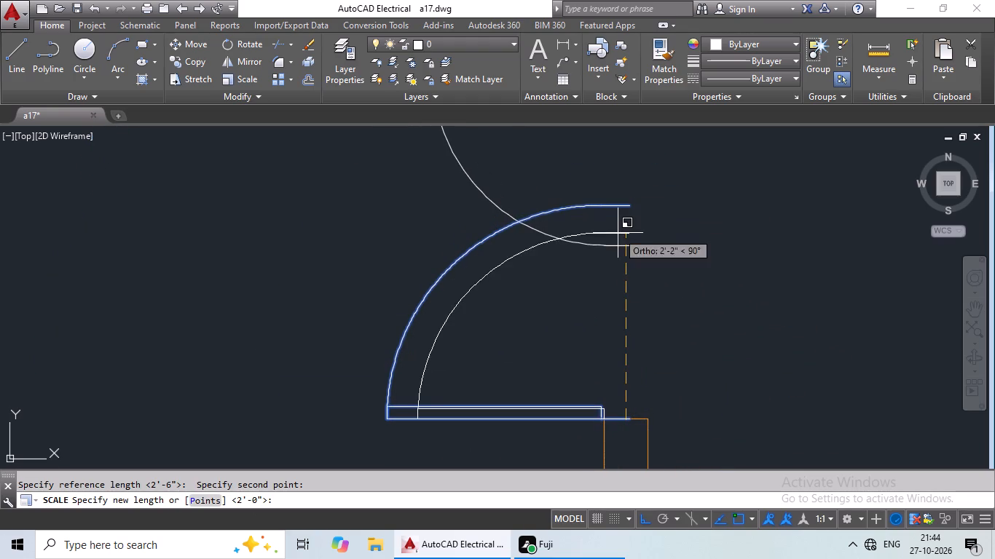
scroll(619, 248, up, 2)
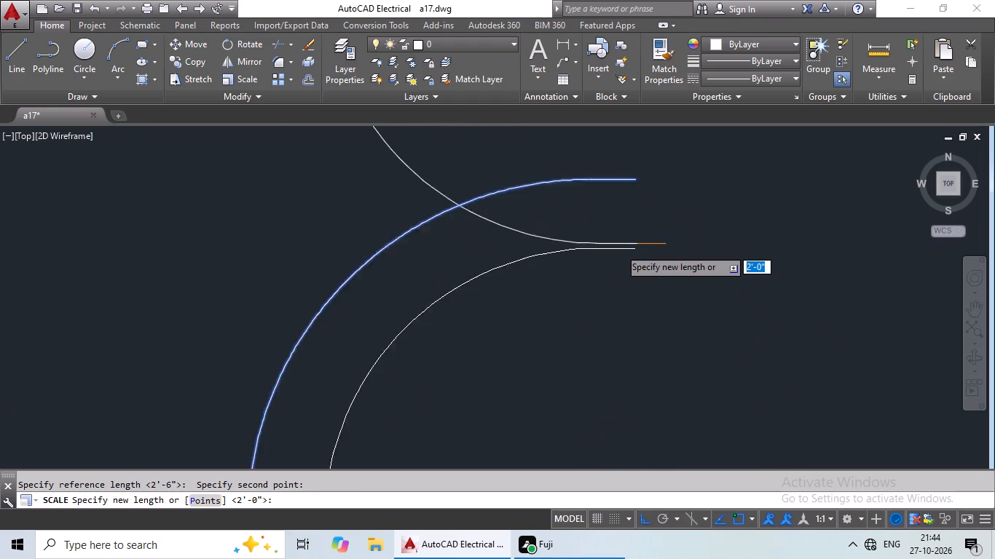
click(616, 237)
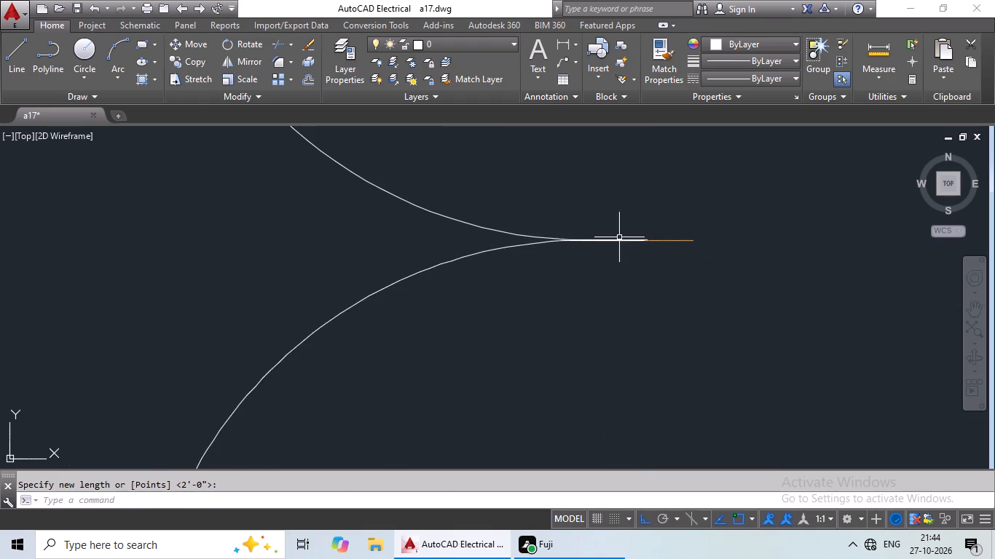
Erase the short orange line between the two door leaves in the hall's east-wall opening.
scroll(653, 234, down, 5)
middle_drag(711, 244, 638, 274)
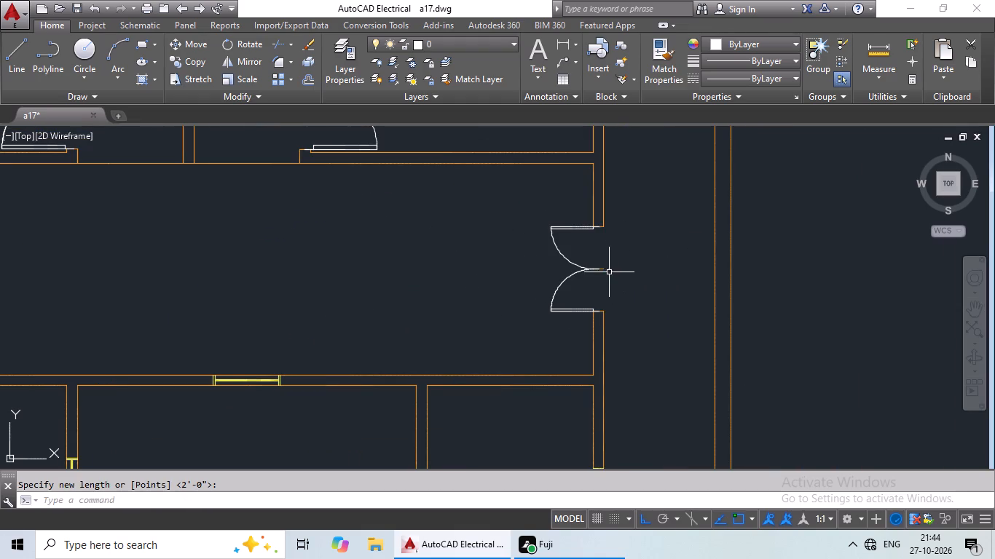
click(599, 269)
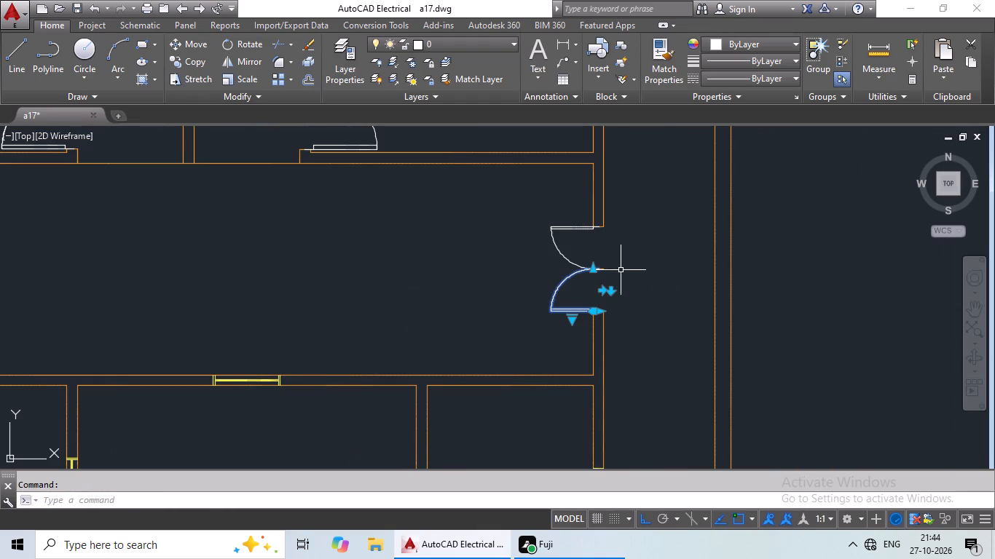
key(Escape)
scroll(605, 268, up, 3)
click(589, 273)
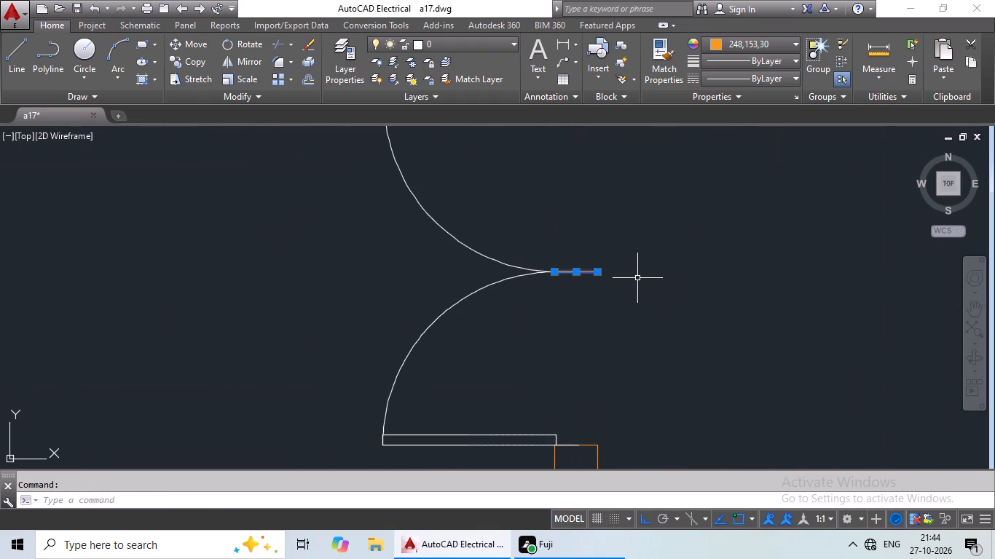
key(Delete)
Copy the small door of the top row's eastern toilet and paste it at the opening just west of the windowed partition, arc end on the west jamb.
scroll(642, 277, down, 4)
middle_drag(646, 273, 634, 200)
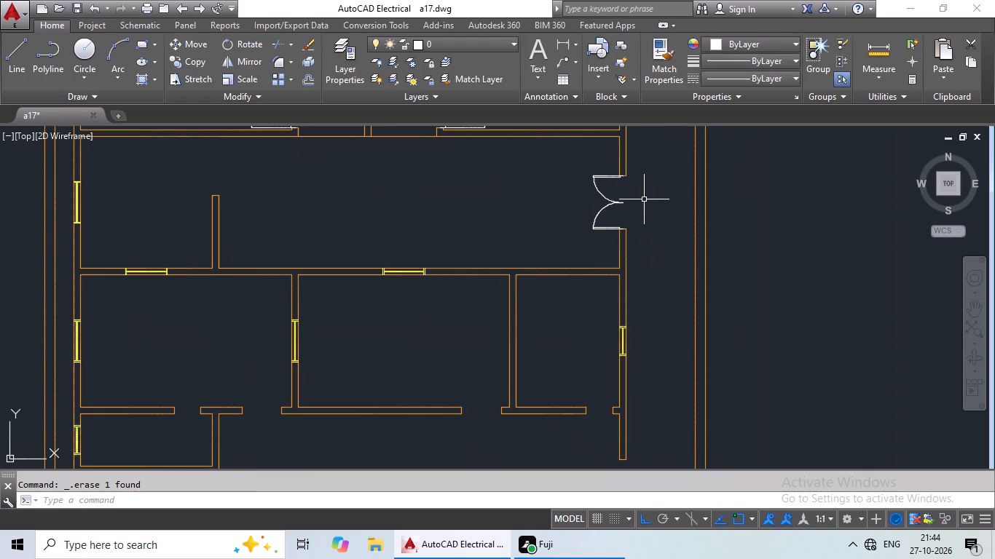
scroll(613, 285, down, 2)
middle_drag(609, 303, 610, 237)
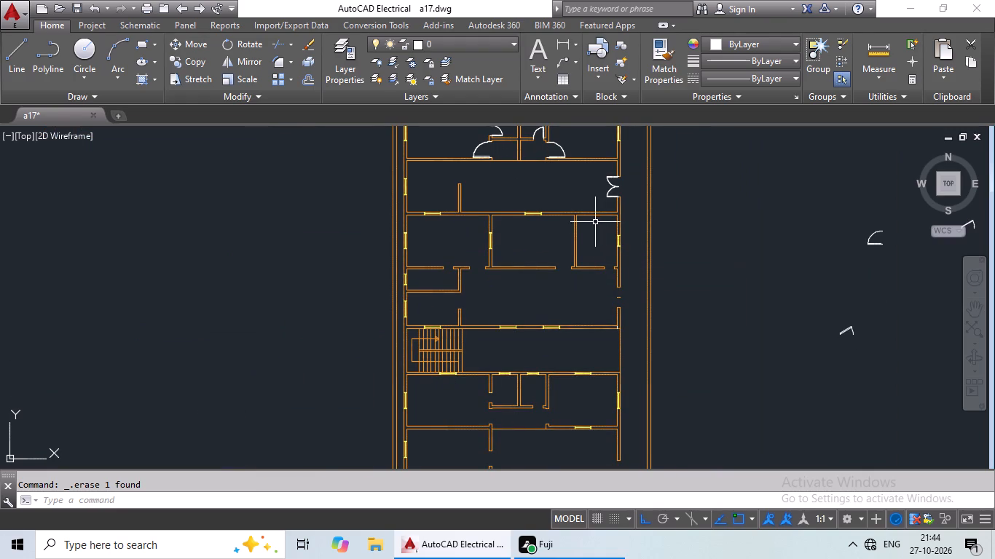
middle_drag(774, 269, 614, 270)
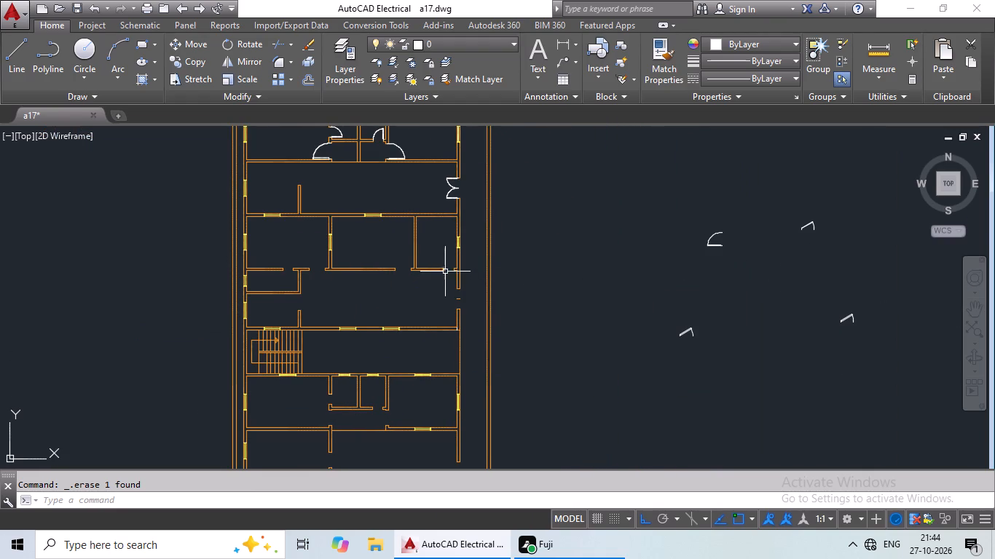
middle_drag(449, 274, 510, 353)
click(441, 211)
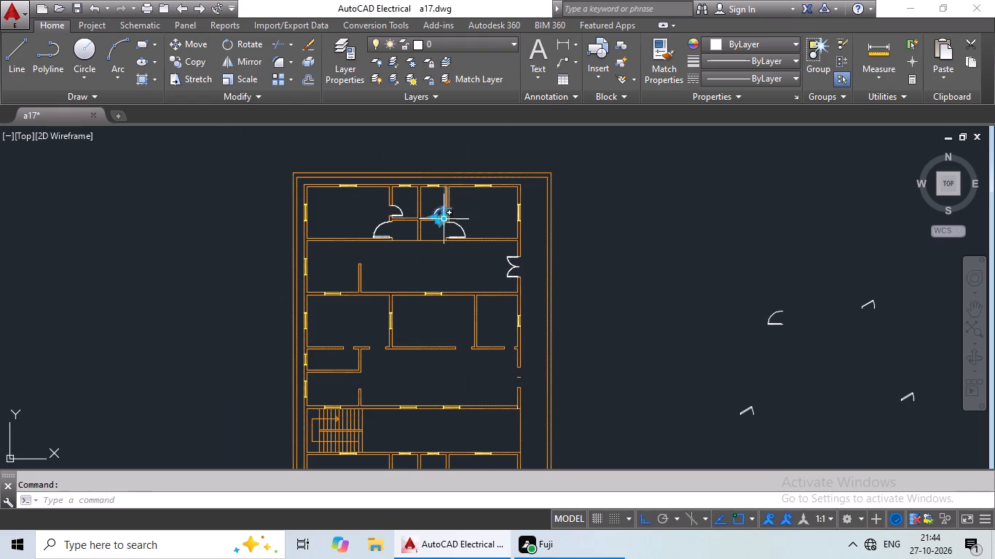
key(ctrl+c)
key(ctrl+v)
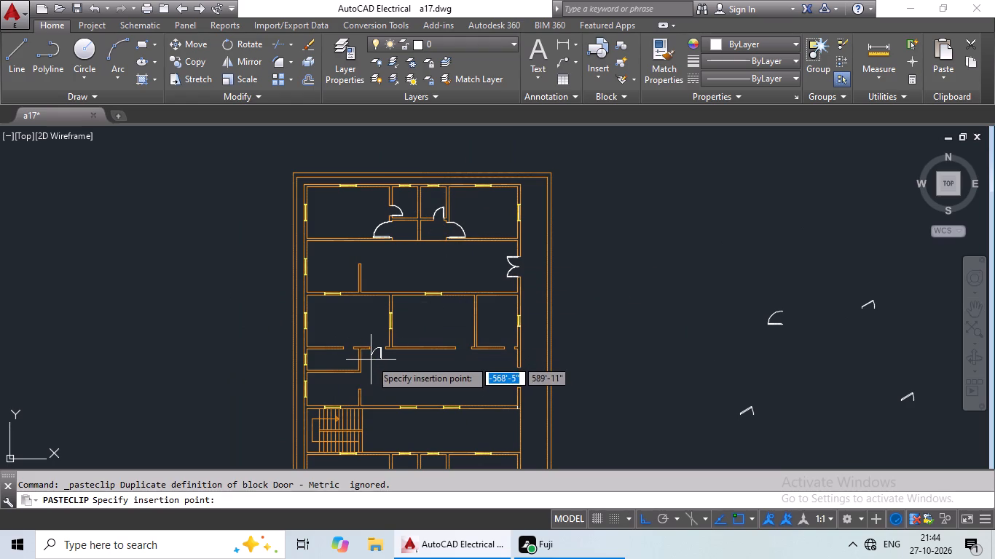
scroll(366, 360, up, 4)
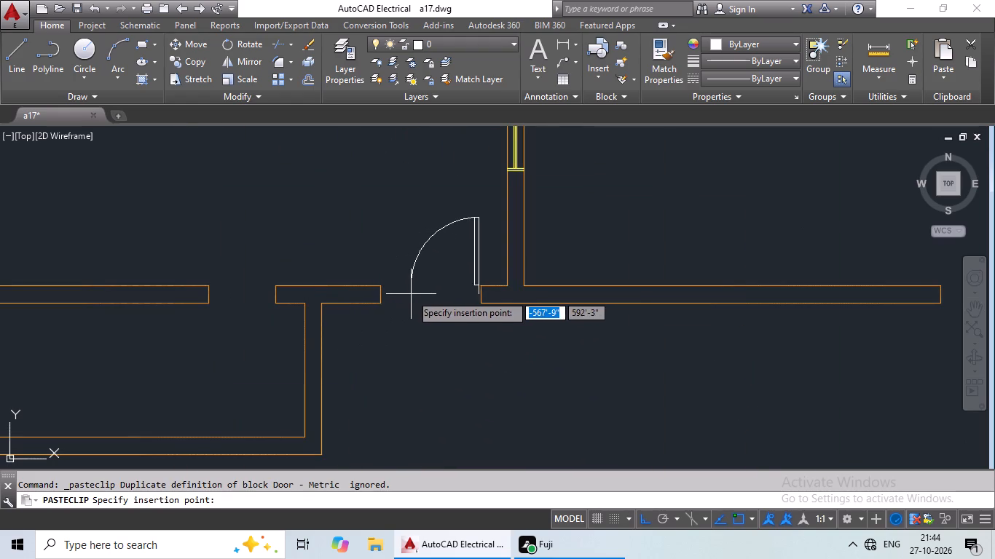
click(382, 294)
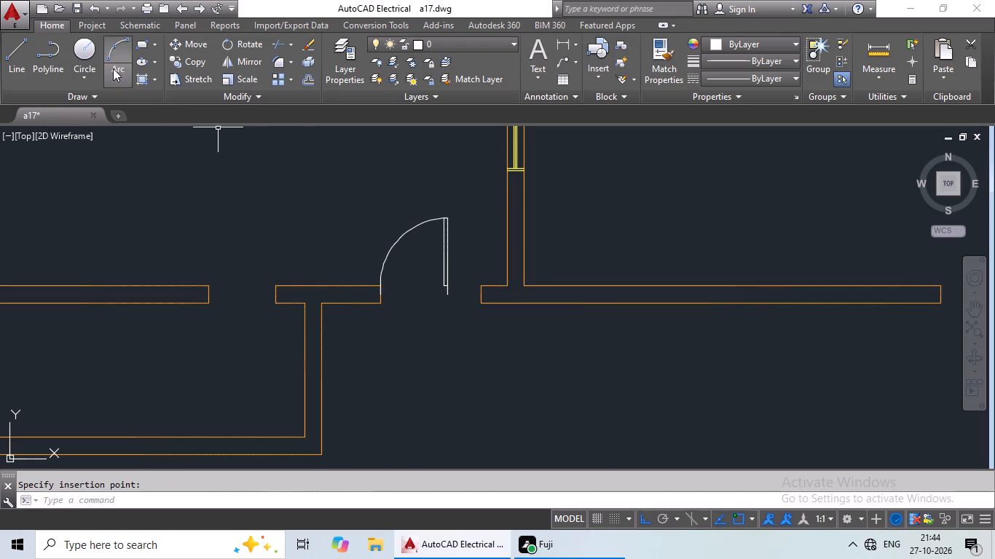
Rescale the pasted door by reference about its arc end so its hinge end reaches the opening's east jamb.
click(396, 245)
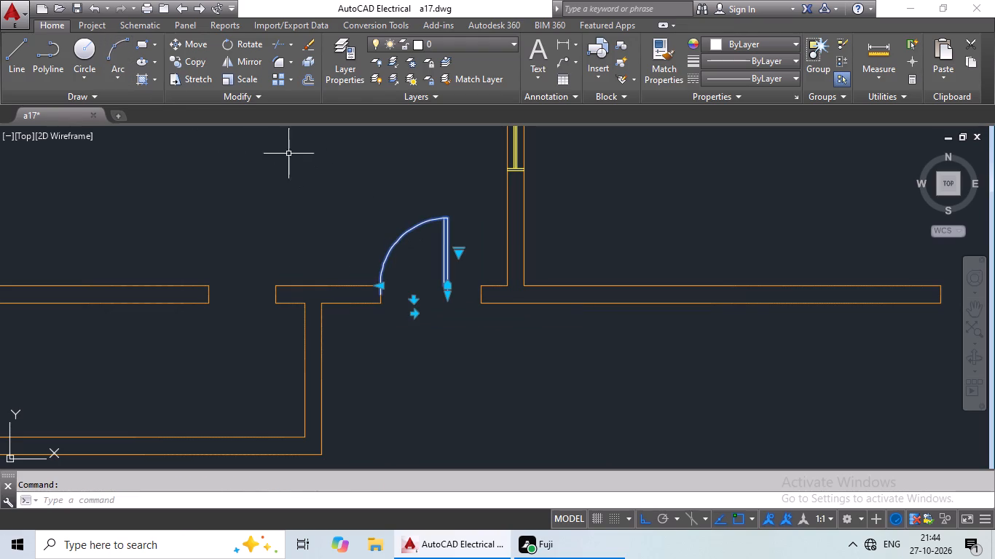
click(243, 76)
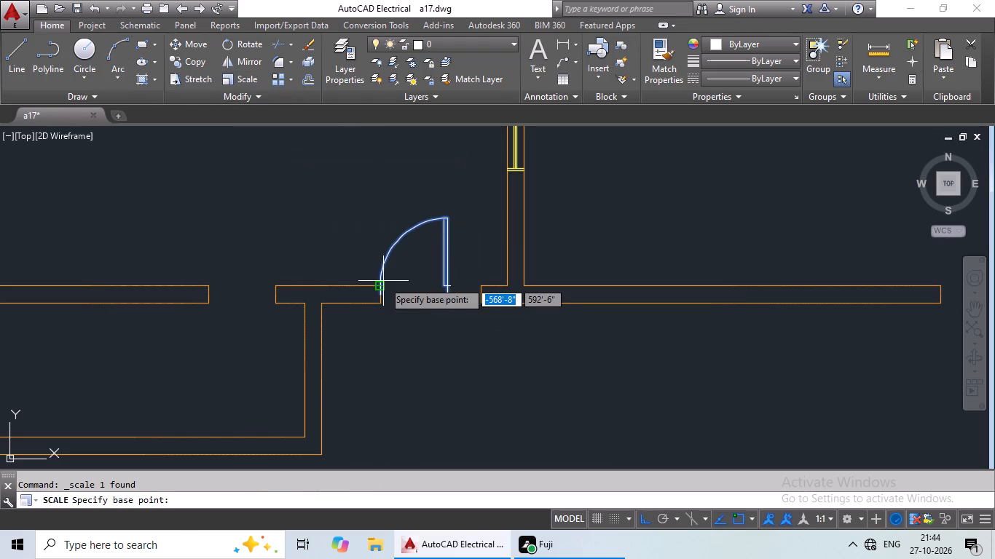
click(380, 293)
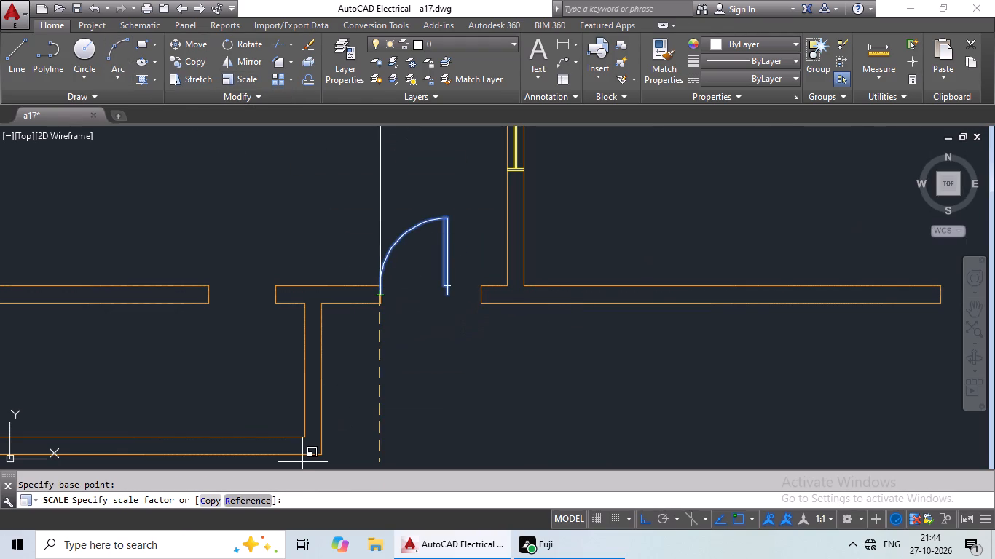
click(256, 507)
click(382, 295)
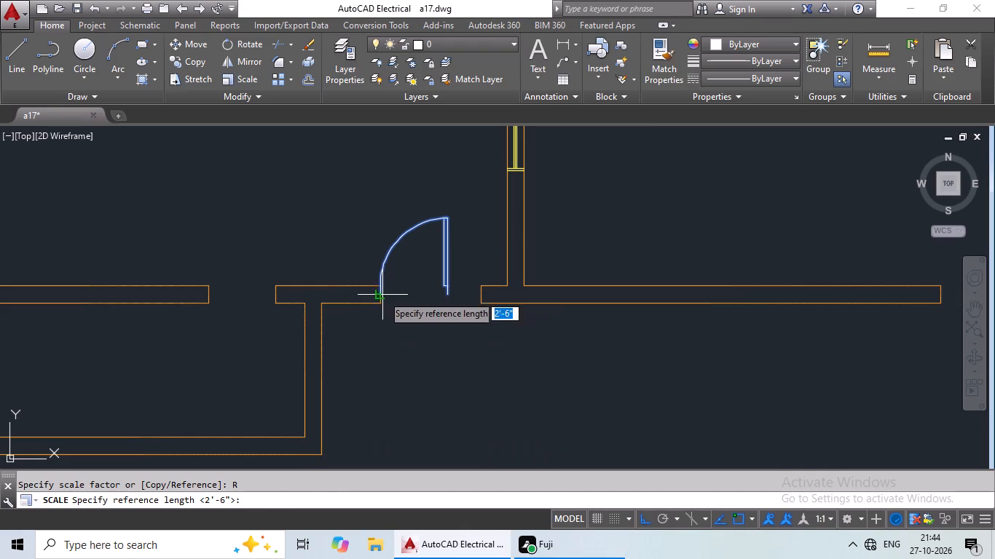
click(445, 296)
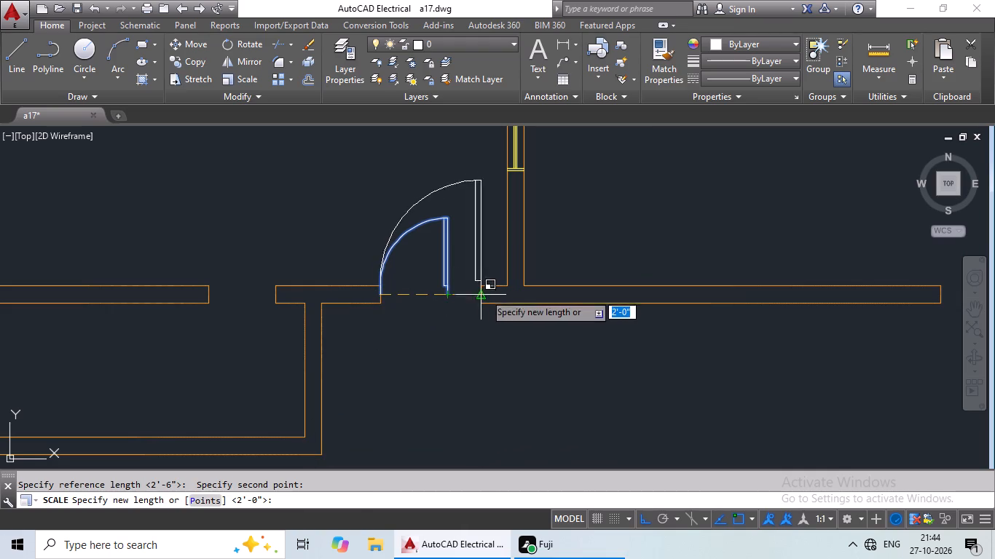
click(481, 296)
Rotate the spare arc-swing door block east of the plan 90° counterclockwise about its arc end.
scroll(536, 285, down, 4)
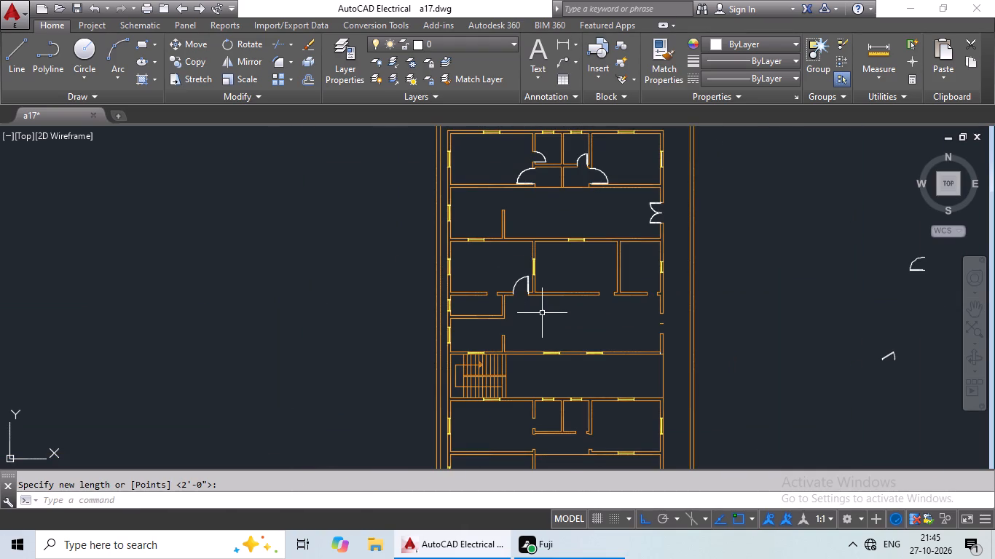
middle_drag(542, 313, 419, 336)
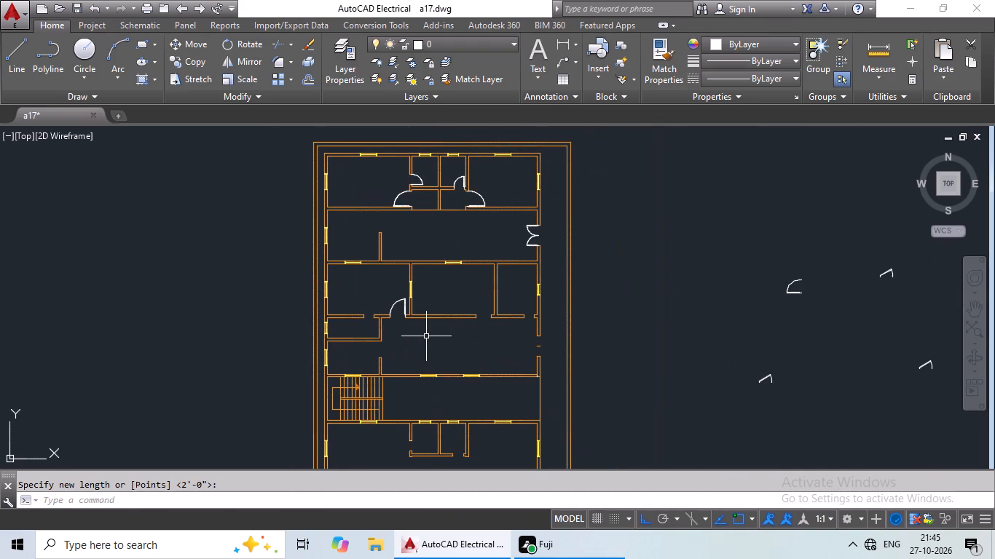
scroll(465, 328, down, 1)
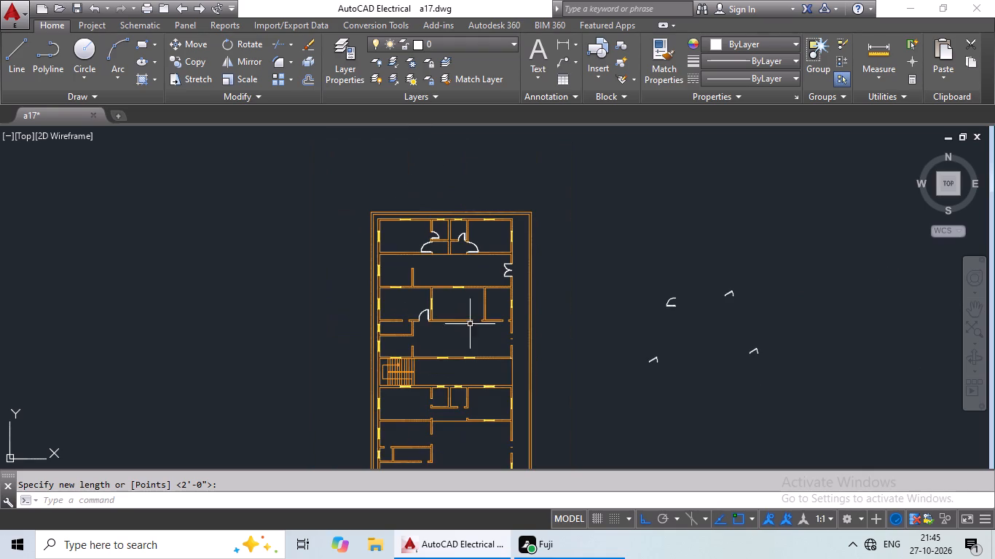
middle_drag(616, 341, 540, 342)
scroll(590, 311, up, 2)
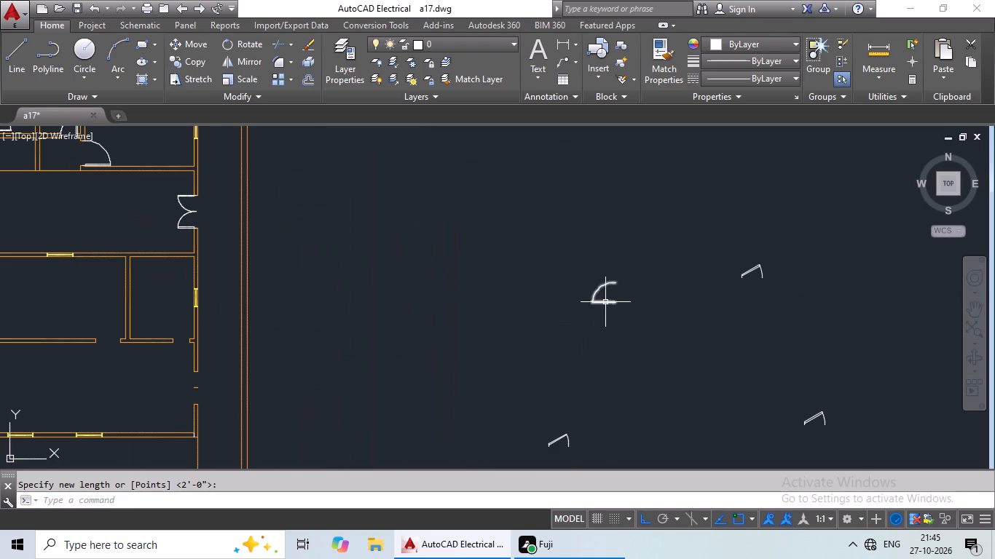
click(605, 302)
click(251, 48)
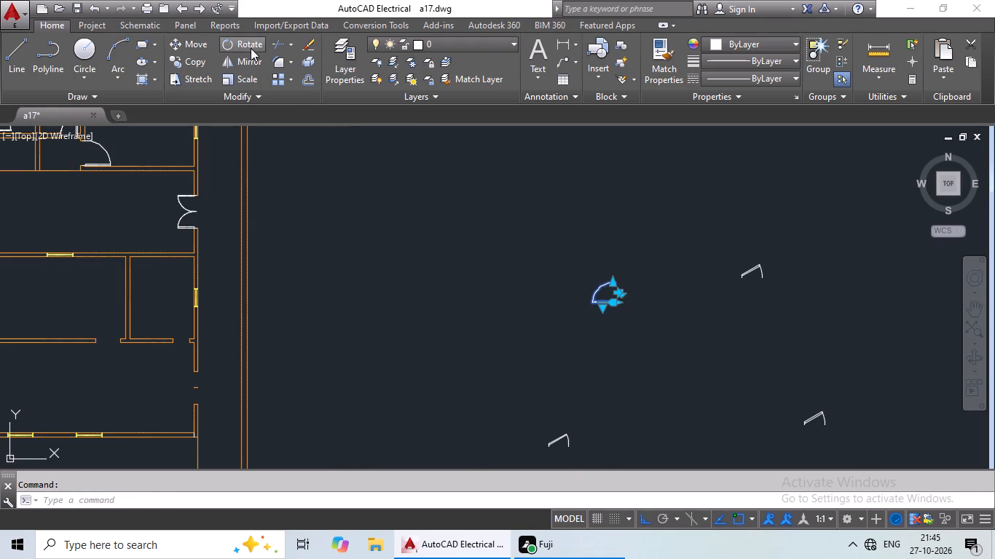
click(617, 280)
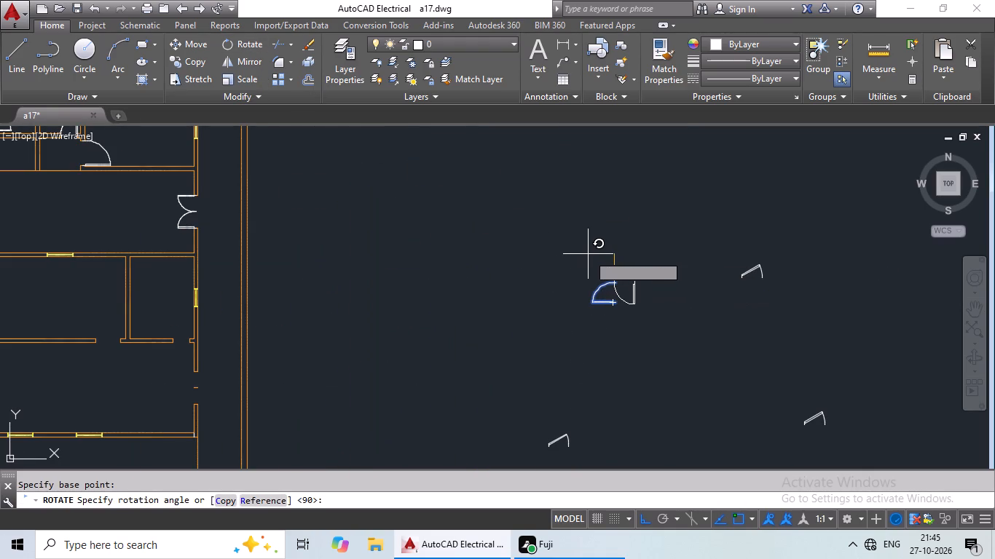
click(588, 253)
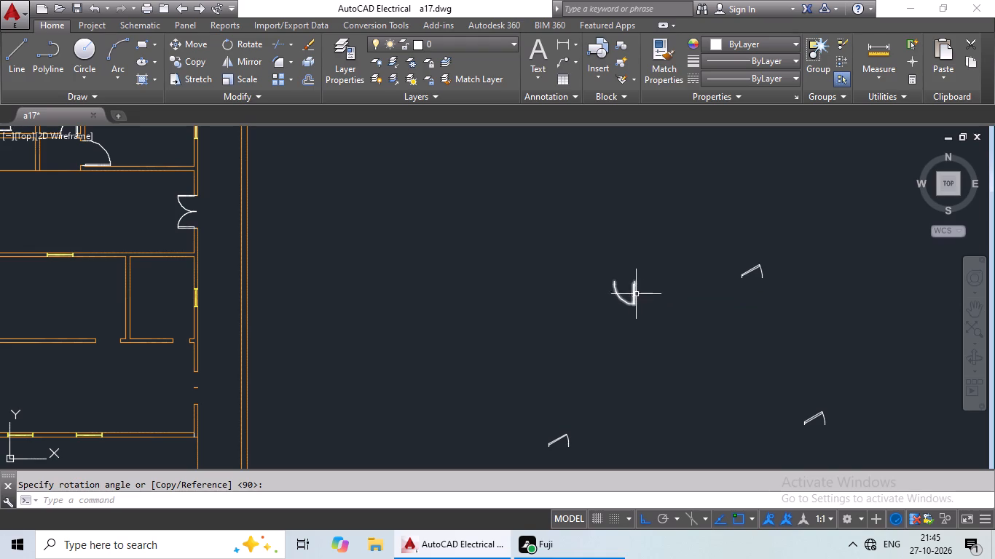
Copy the rotated spare door and paste it into the opening in the small west room's north wall, arc end by the west jamb.
click(634, 291)
key(ctrl+c)
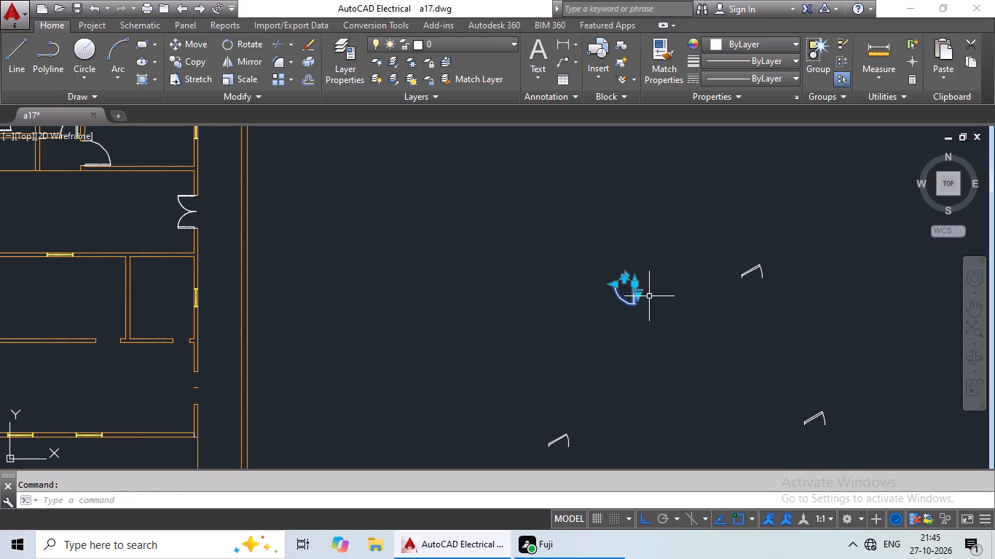
key(ctrl+v)
scroll(388, 294, down, 1)
middle_drag(444, 309, 627, 311)
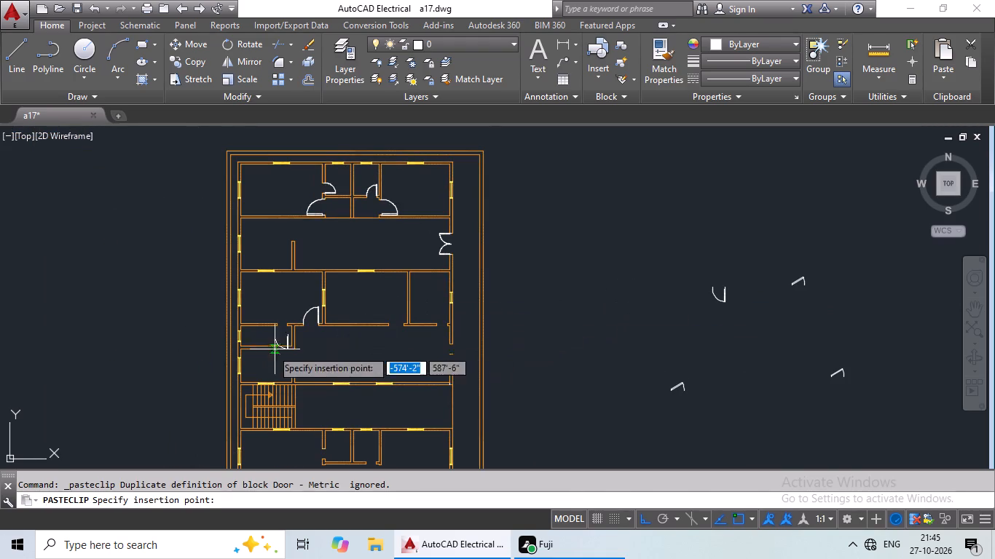
scroll(264, 326, up, 4)
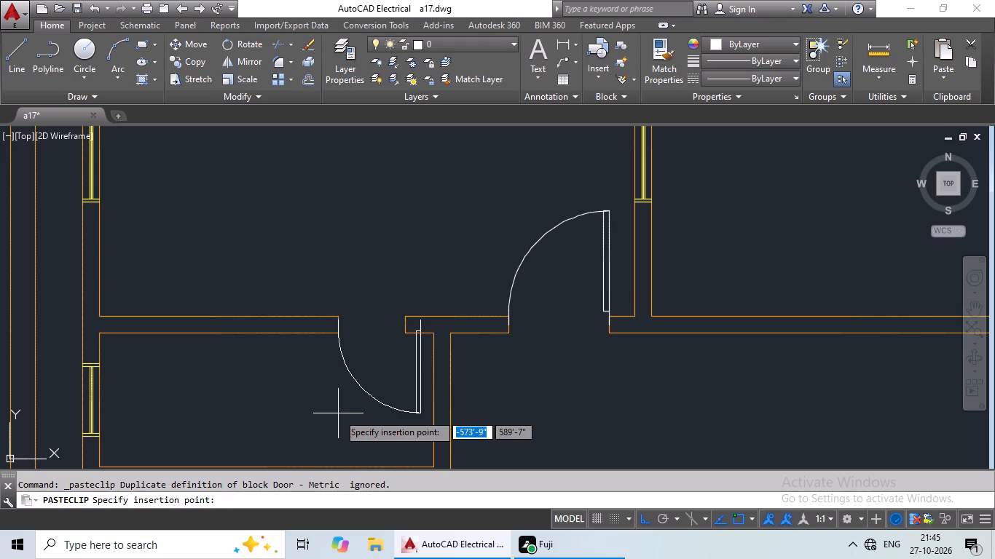
click(338, 413)
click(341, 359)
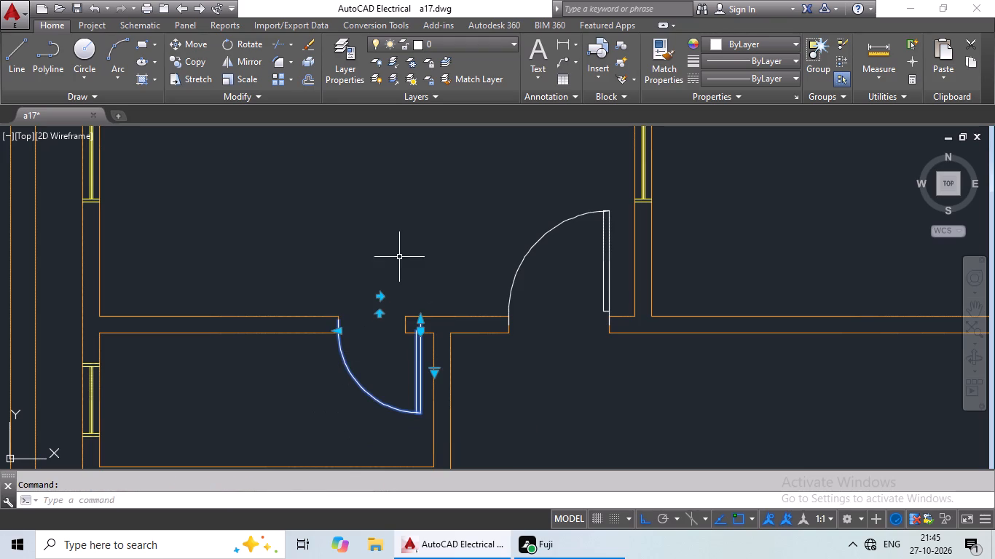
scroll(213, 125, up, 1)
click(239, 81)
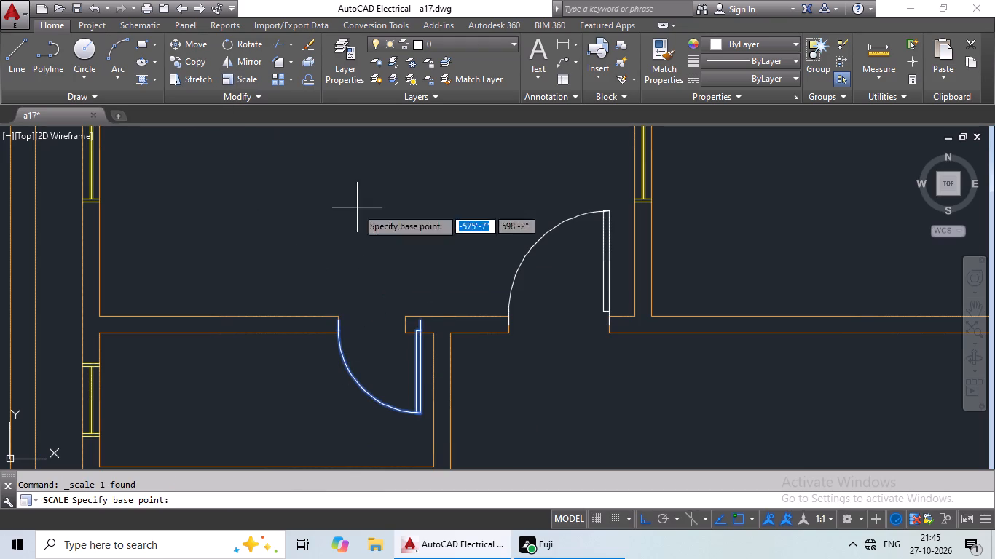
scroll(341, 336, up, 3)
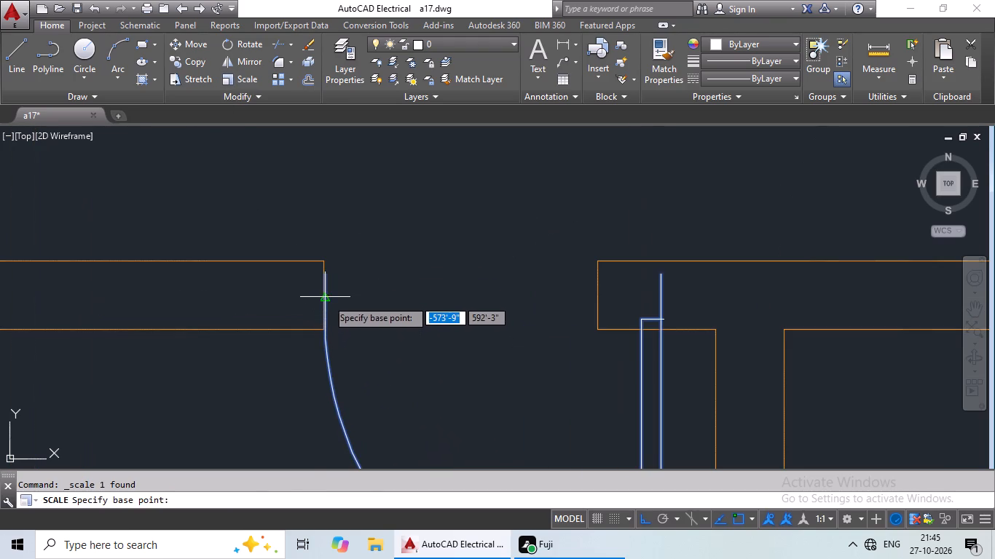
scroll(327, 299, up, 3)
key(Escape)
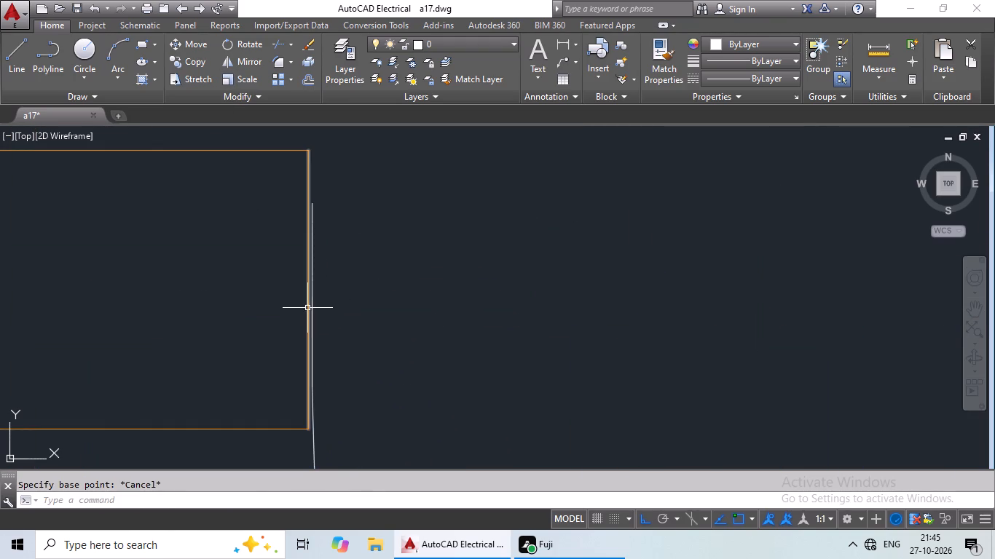
Shift the pasted door slightly west with Stretch so its arc end sits exactly on the opening's west jamb.
click(313, 306)
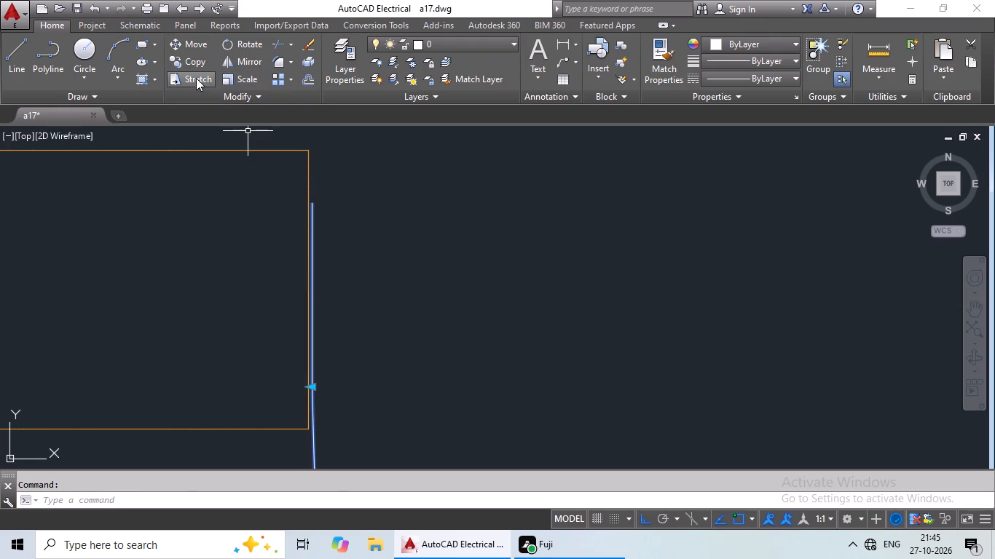
click(196, 78)
click(314, 300)
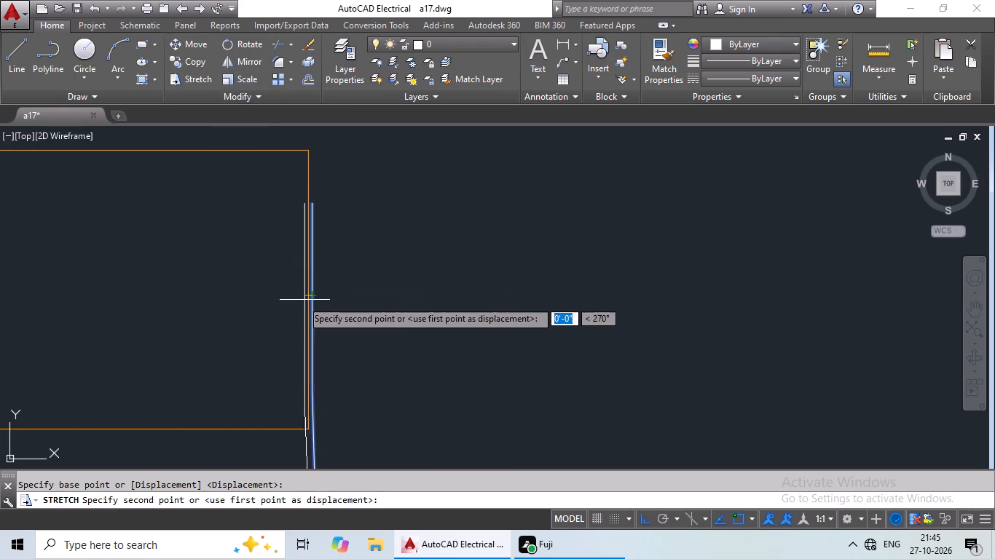
scroll(305, 298, up, 4)
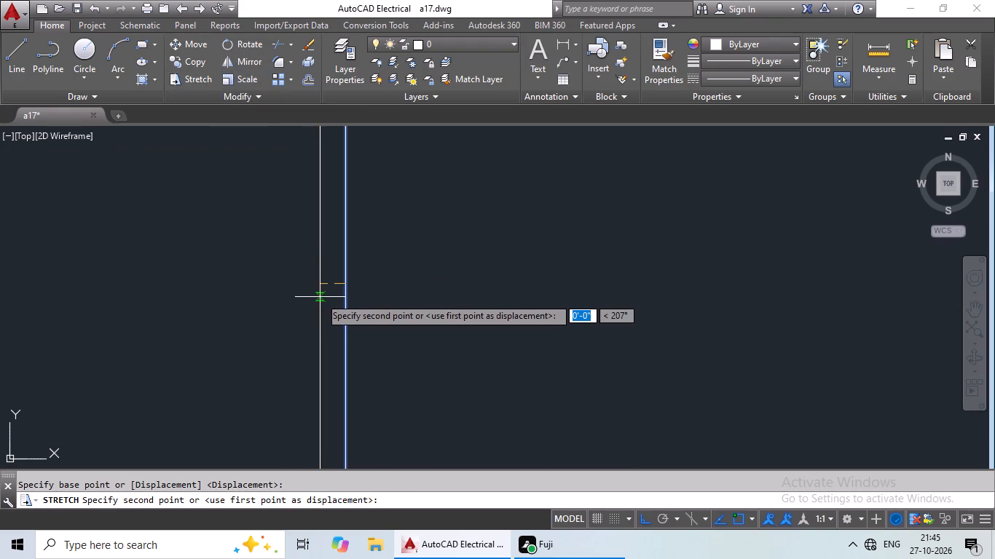
click(319, 297)
scroll(393, 287, down, 2)
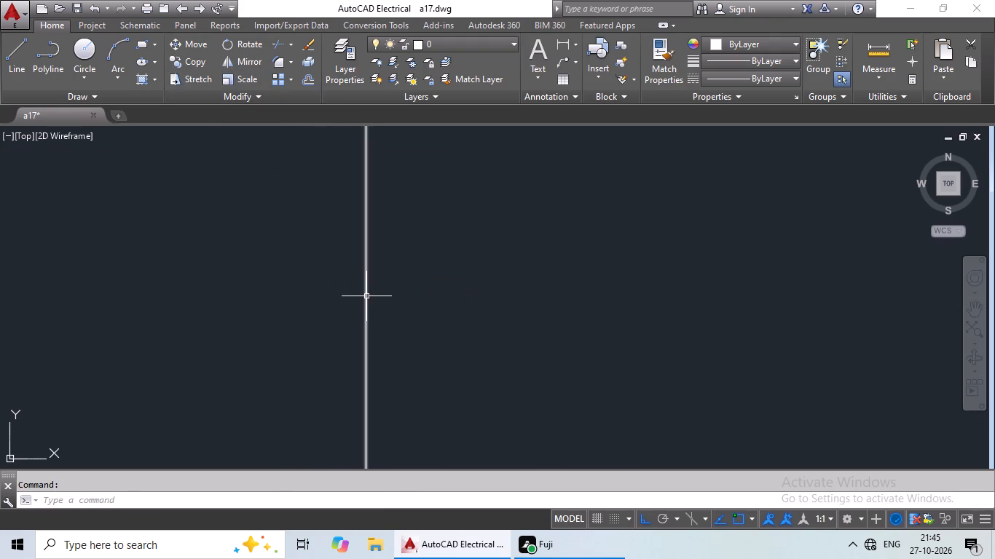
Rescale the small west room's door by reference about its arc end so its hinge end reaches the opening's east jamb.
click(367, 296)
scroll(425, 286, down, 4)
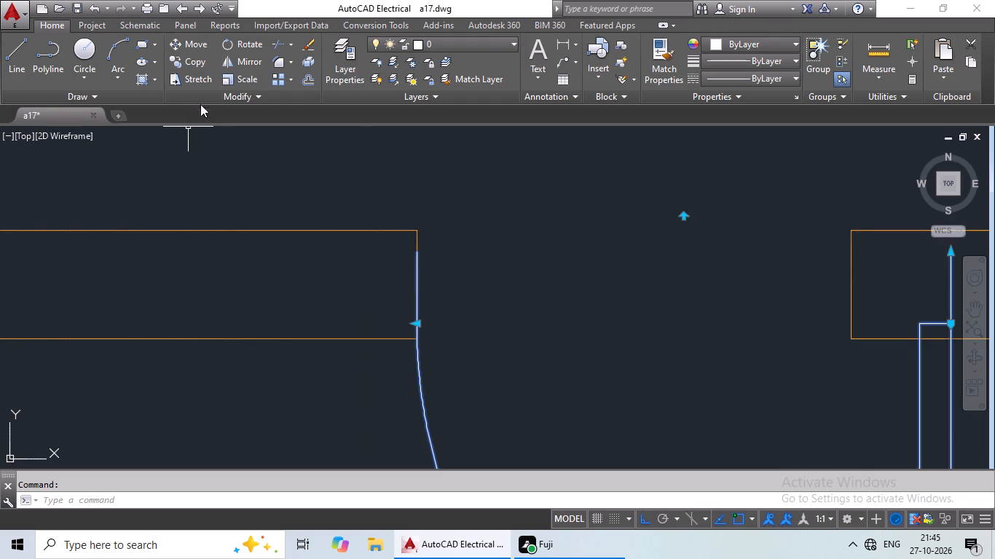
click(243, 76)
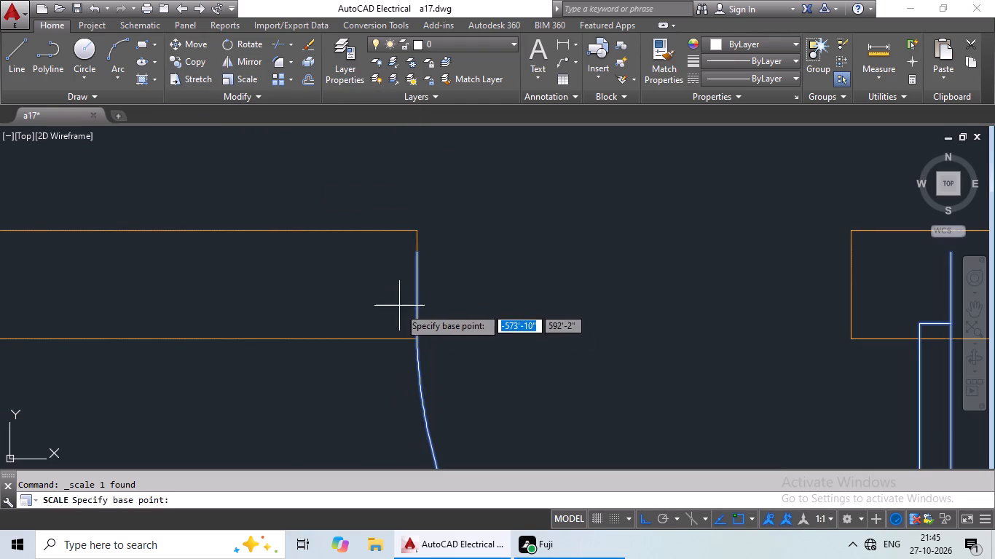
click(417, 290)
middle_drag(583, 297, 480, 293)
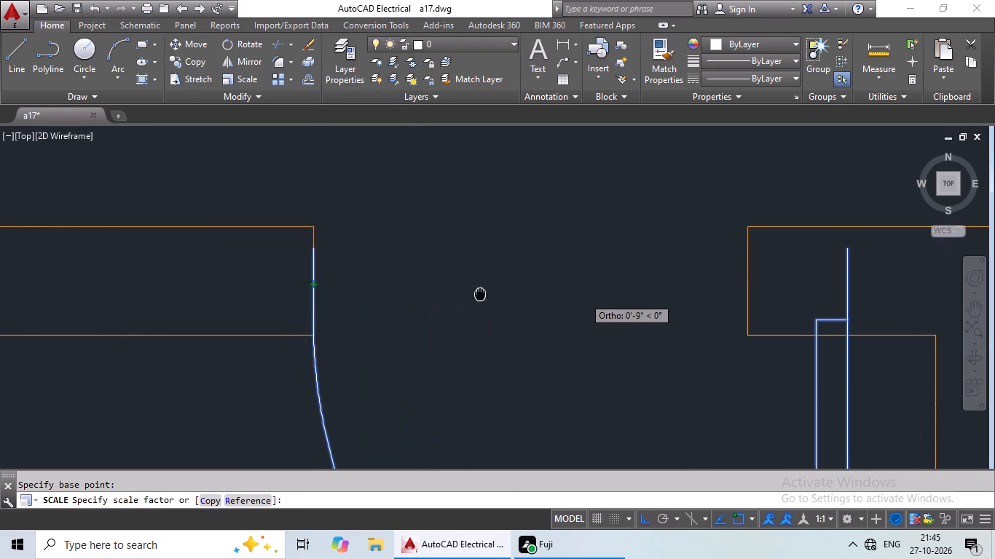
click(269, 501)
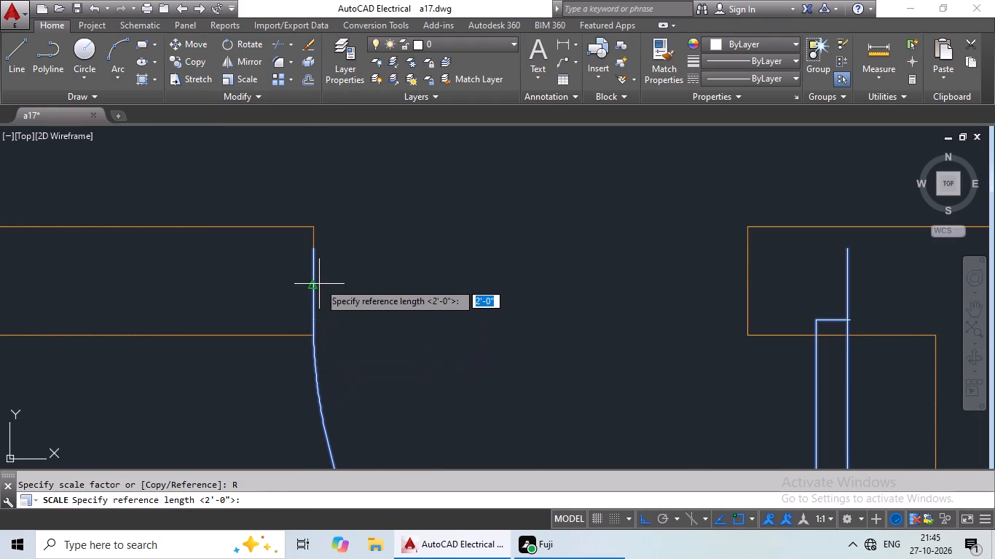
click(312, 288)
scroll(594, 301, down, 1)
middle_drag(594, 301, 458, 301)
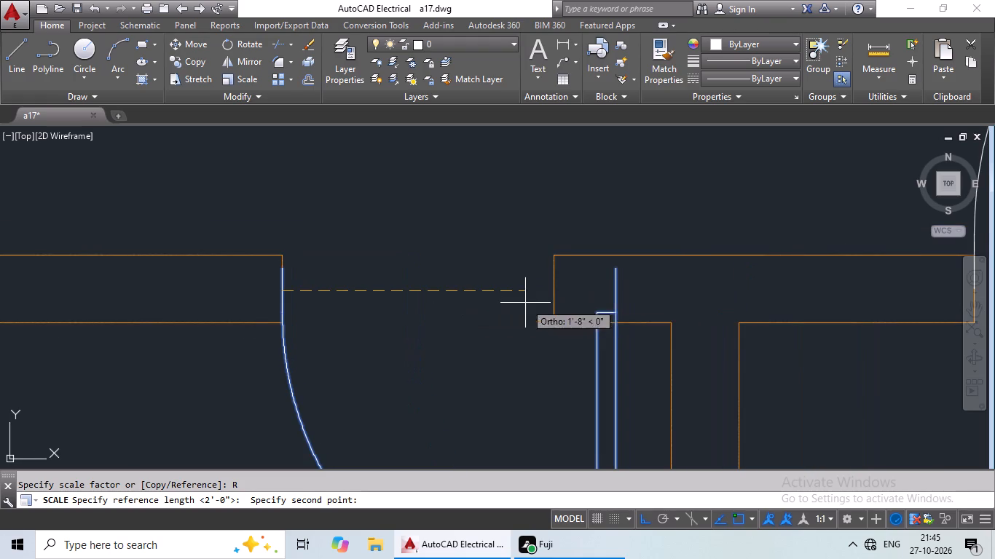
drag(618, 289, 601, 293)
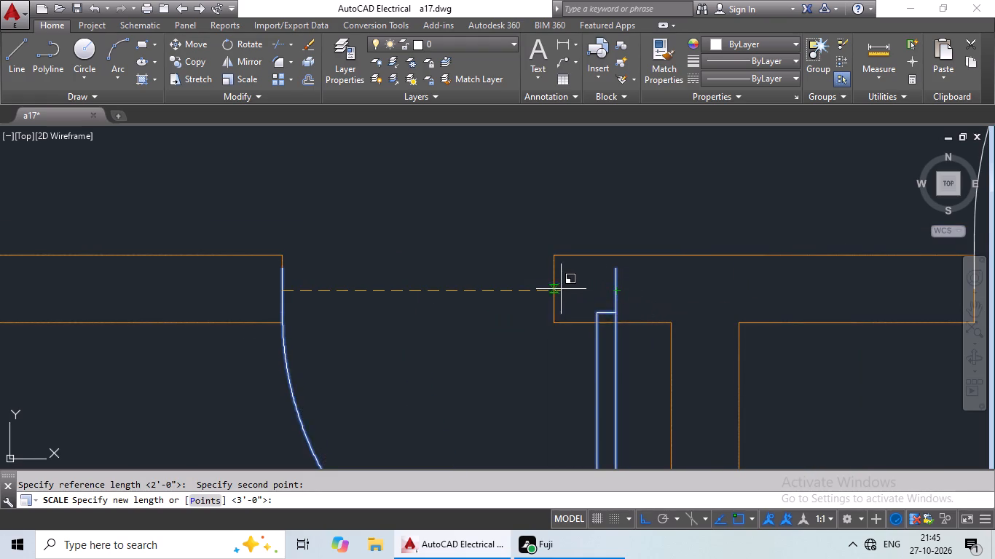
click(554, 290)
Copy the larger door beside the windowed partition and paste it at the middle room's south-wall opening, arc end on the west jamb.
scroll(584, 285, down, 4)
middle_drag(590, 304, 422, 289)
scroll(476, 298, down, 2)
middle_drag(567, 335, 474, 339)
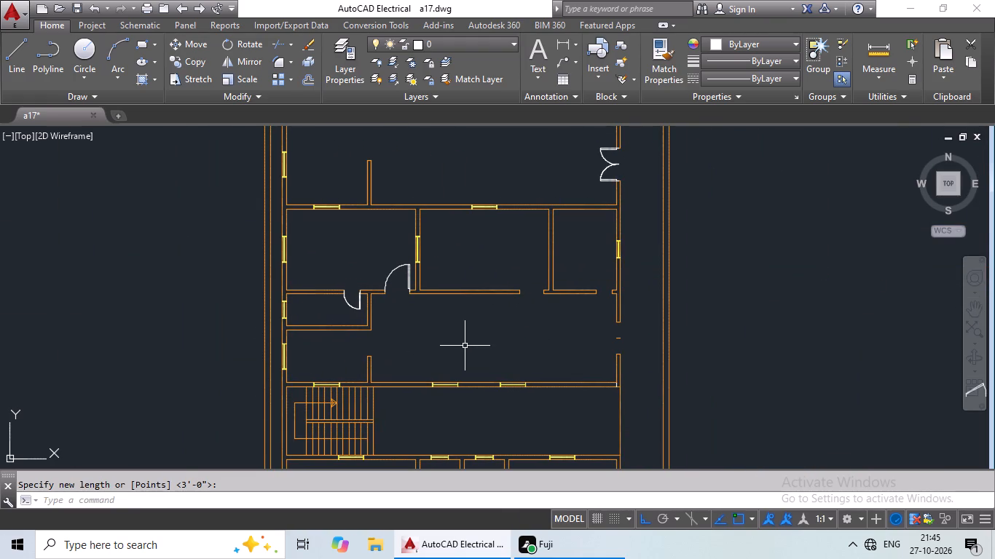
scroll(467, 373, down, 1)
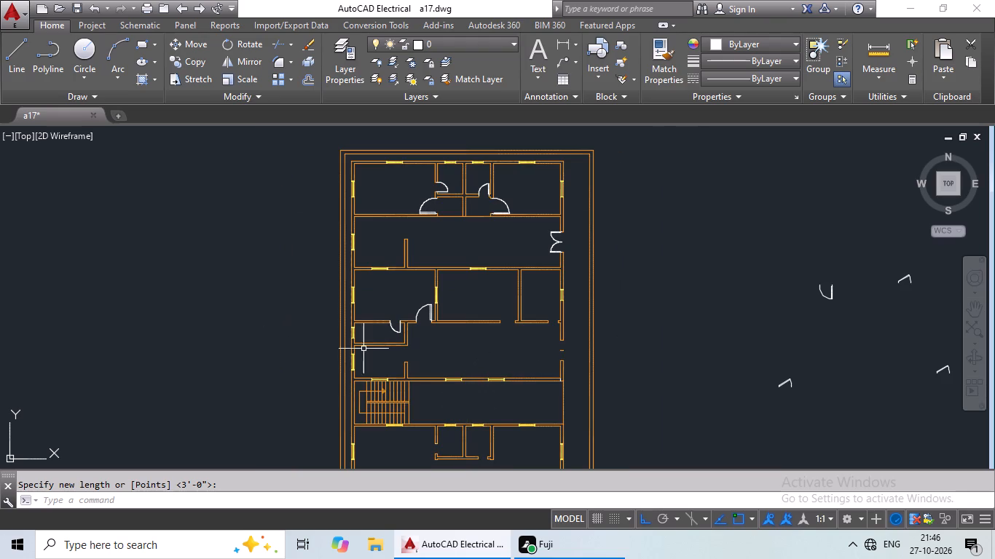
scroll(412, 308, up, 4)
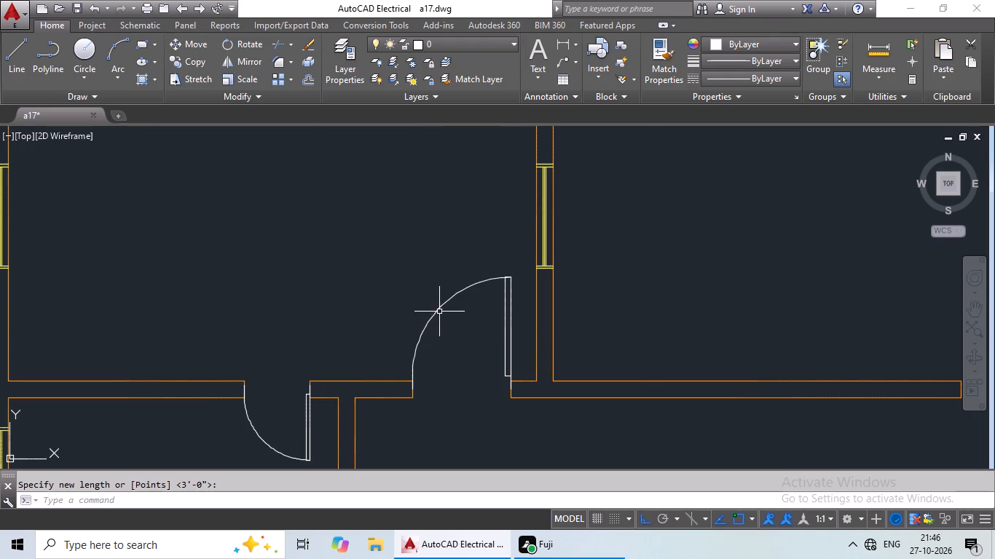
click(439, 308)
key(ctrl+c)
key(ctrl+v)
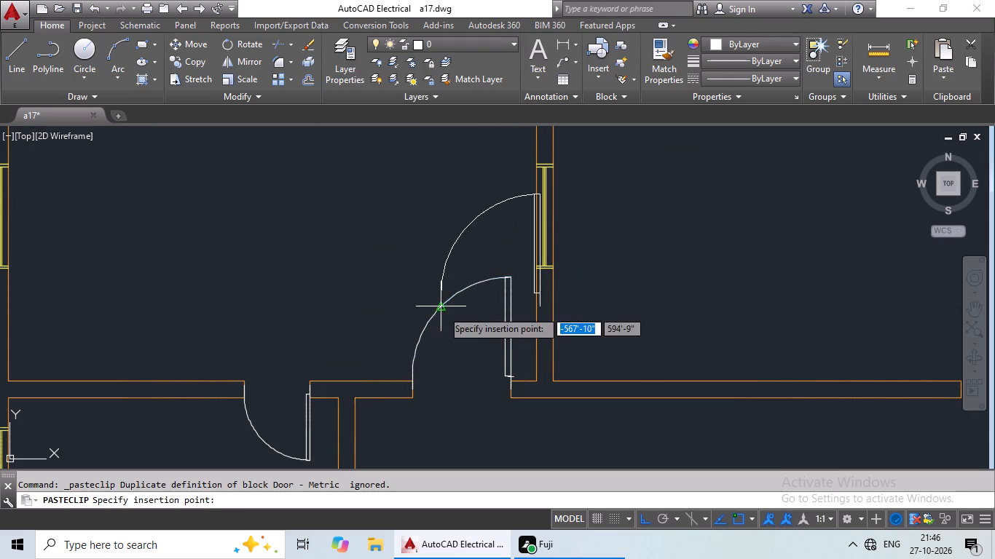
middle_drag(648, 377, 158, 320)
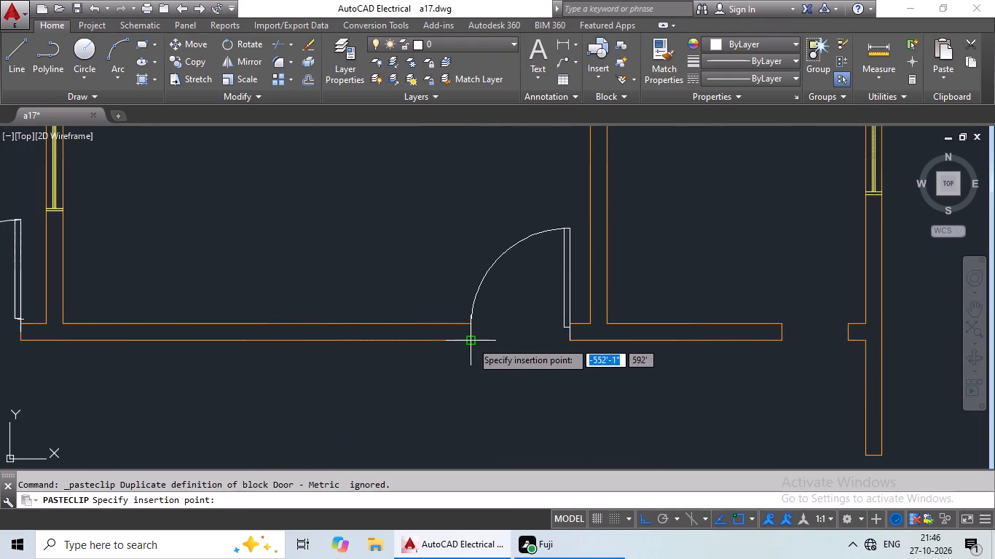
scroll(473, 333, up, 3)
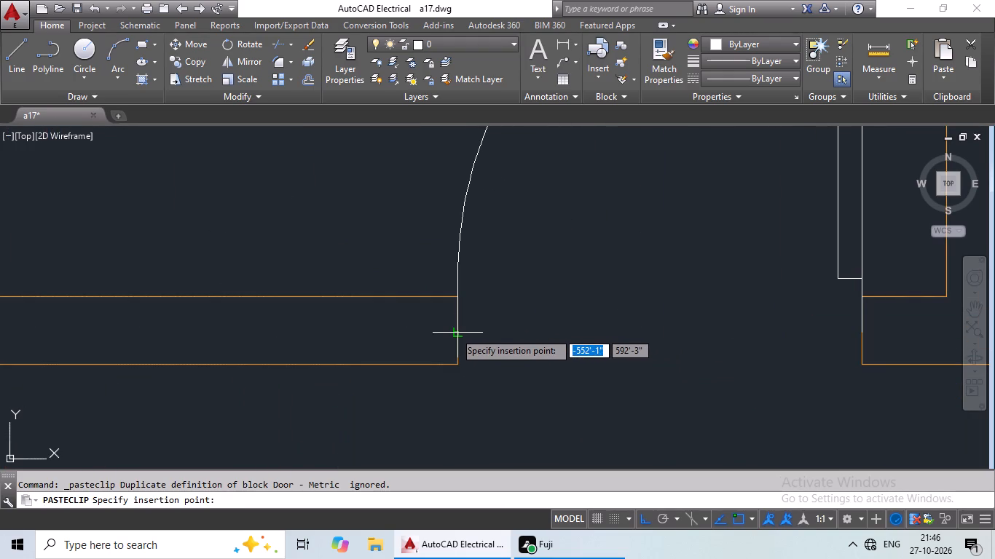
click(455, 332)
Paste another copy of the same door at the easternmost room's south-wall opening, arc end on the west jamb.
key(ctrl+c)
key(ctrl+v)
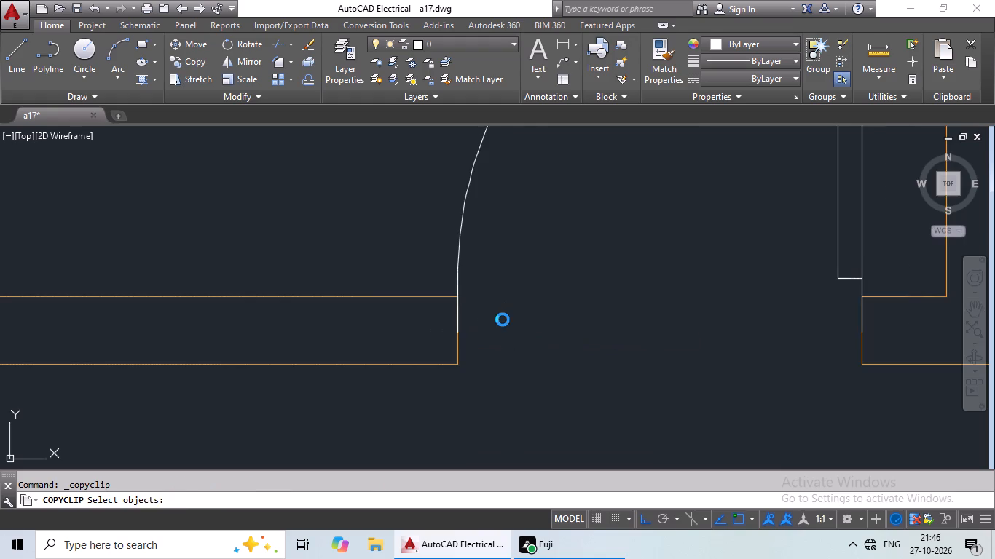
ctrl+scroll(504, 325, down, 3)
middle_drag(507, 336, 378, 358)
scroll(683, 356, up, 1)
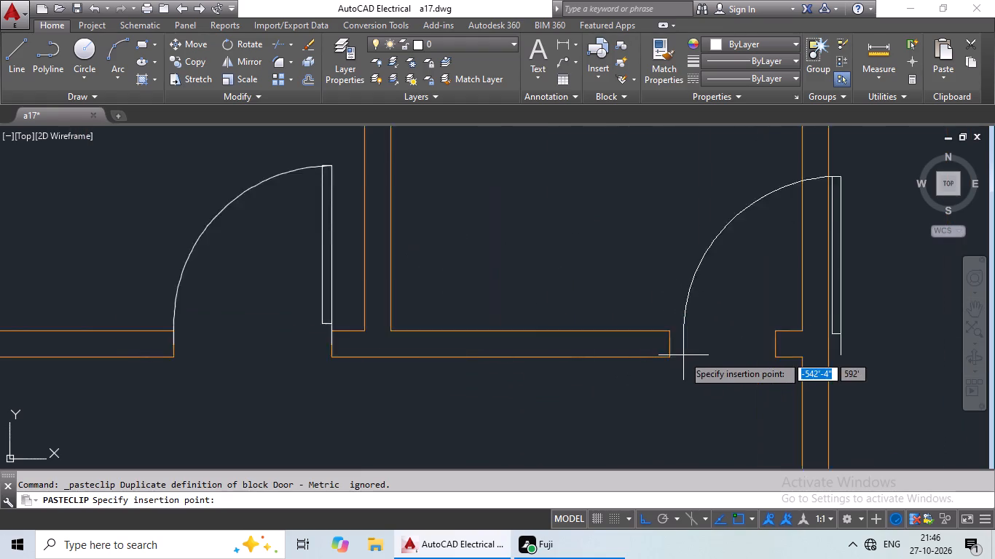
scroll(683, 355, up, 2)
click(647, 333)
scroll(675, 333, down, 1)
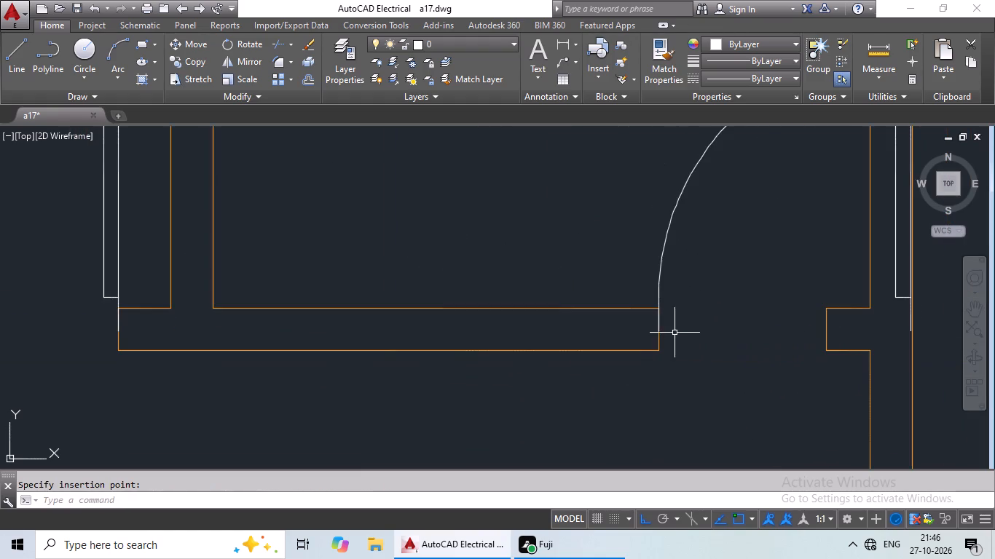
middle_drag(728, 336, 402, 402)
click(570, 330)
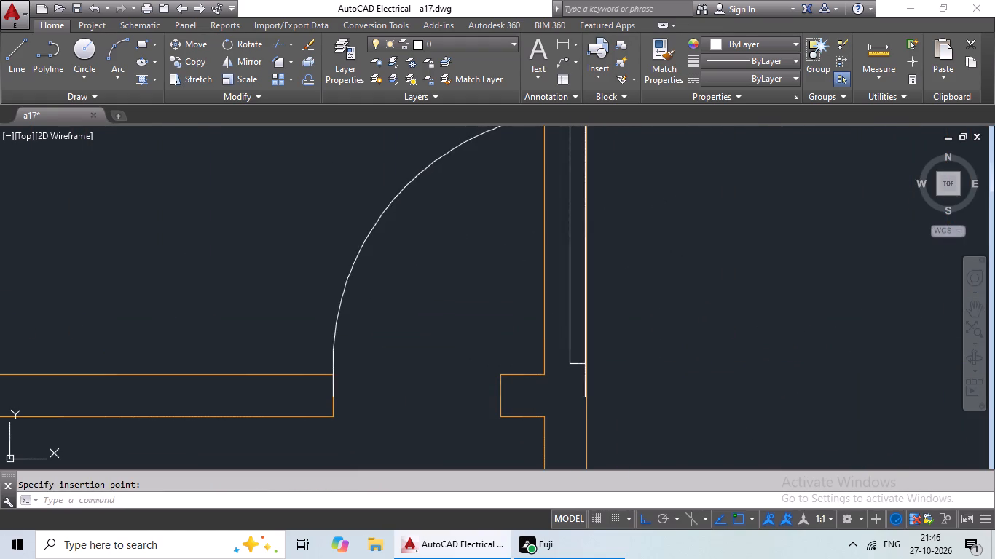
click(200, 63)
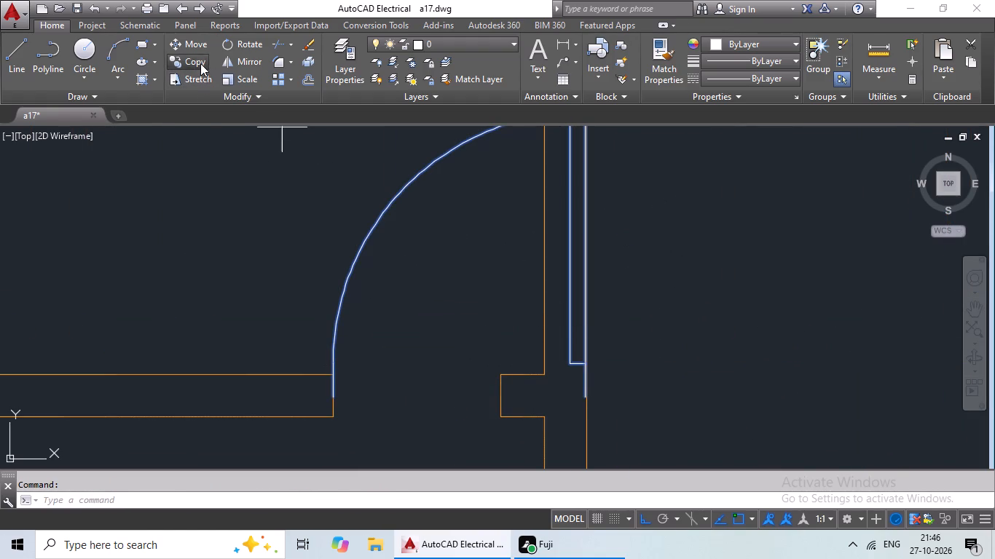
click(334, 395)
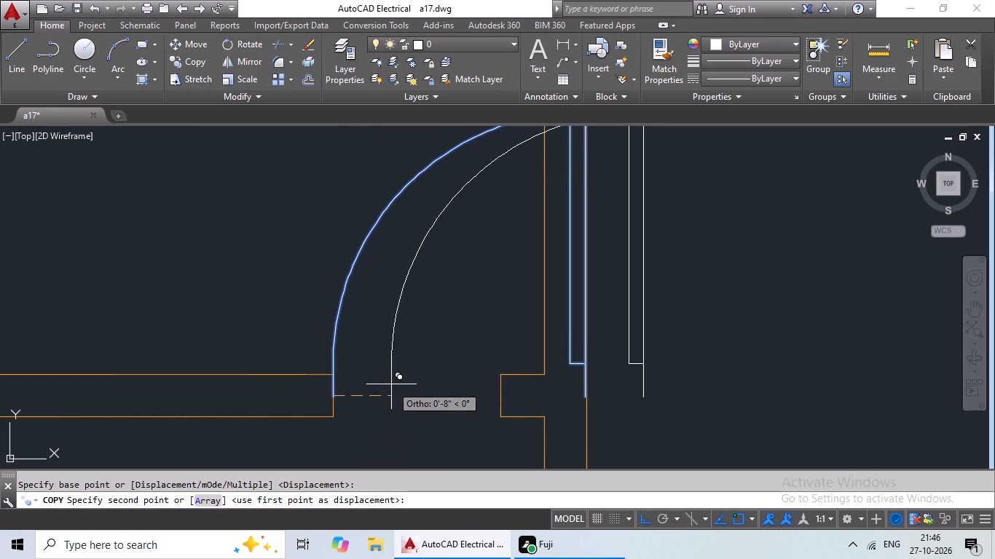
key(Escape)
Rescale the easternmost room's door by reference about its arc end so its hinge end reaches the opening's east jamb.
click(337, 333)
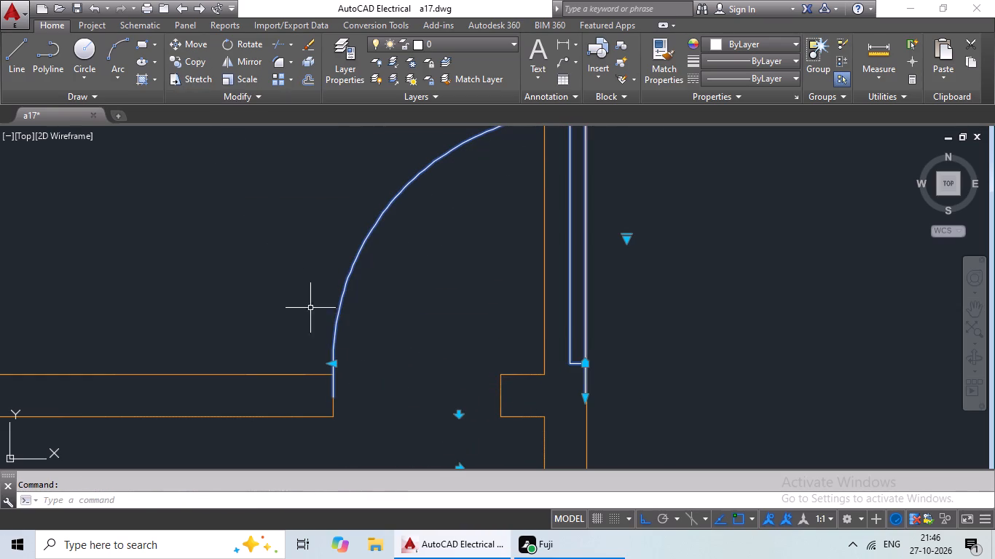
click(242, 80)
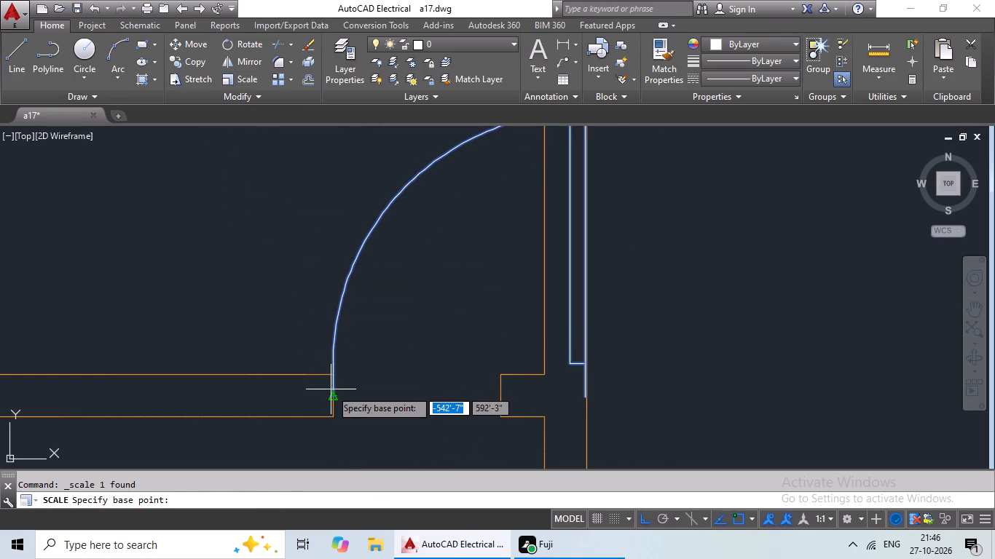
click(331, 389)
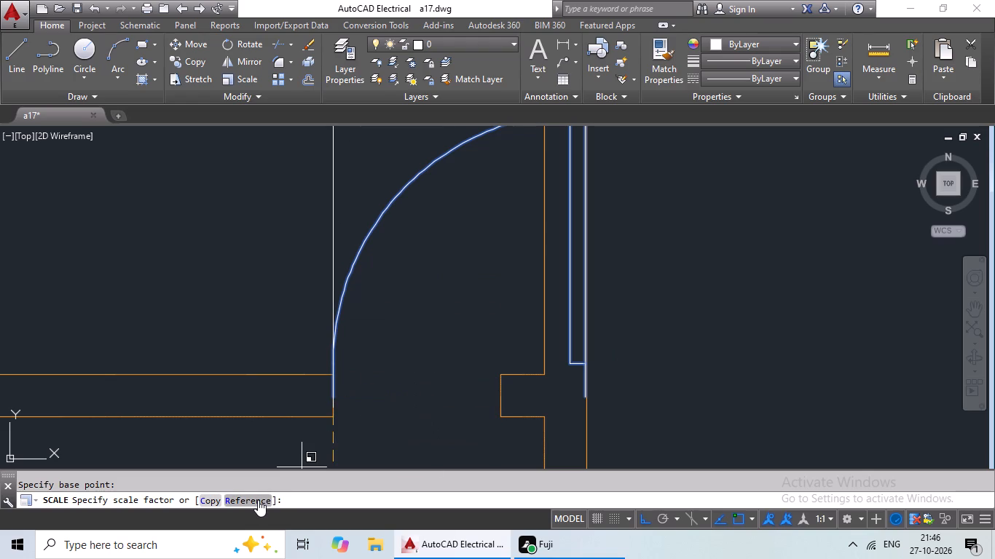
click(258, 500)
click(332, 390)
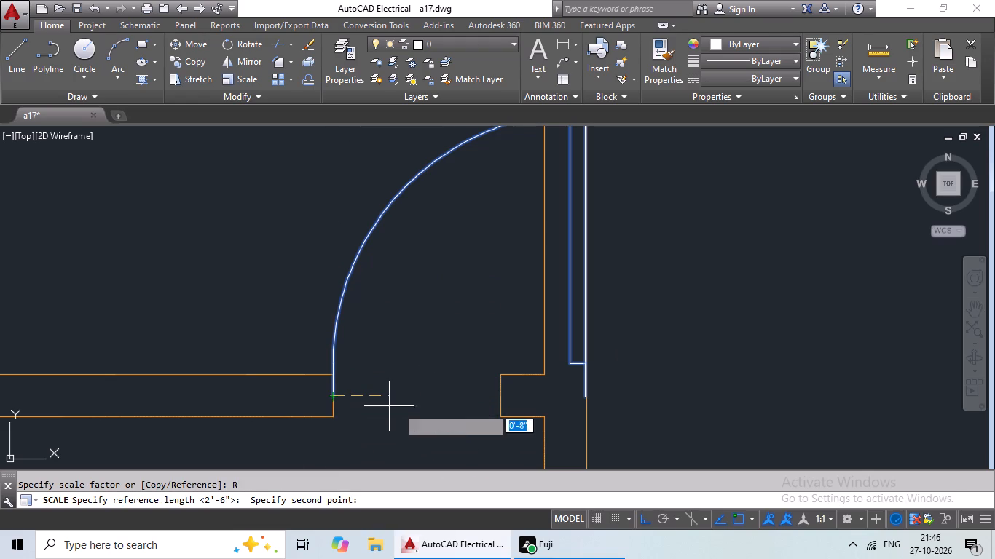
scroll(602, 384, up, 3)
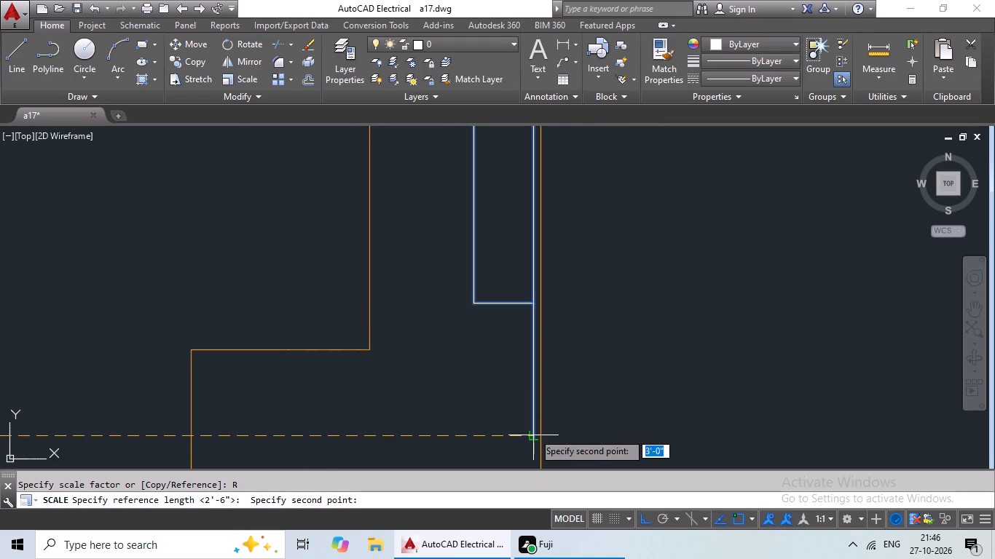
click(533, 432)
click(186, 438)
scroll(438, 413, down, 4)
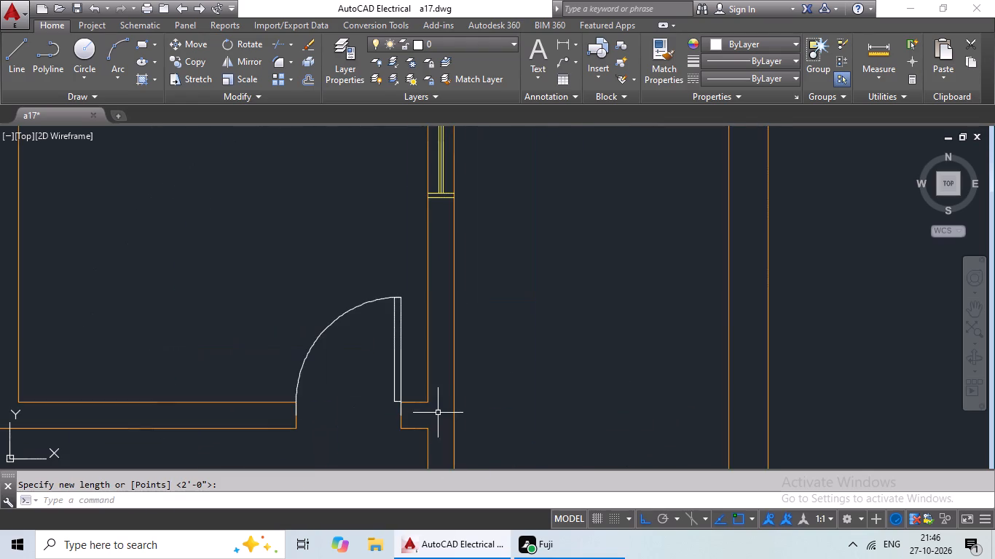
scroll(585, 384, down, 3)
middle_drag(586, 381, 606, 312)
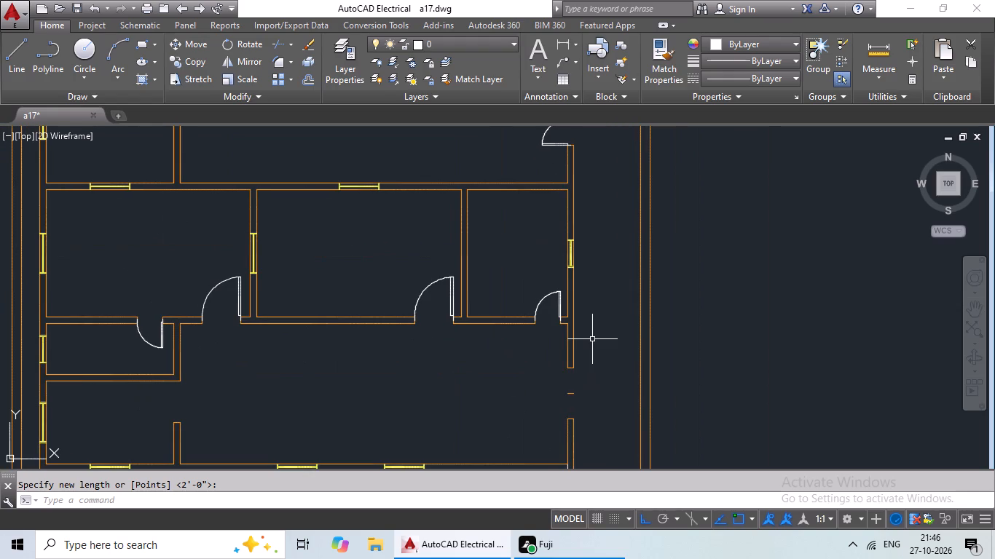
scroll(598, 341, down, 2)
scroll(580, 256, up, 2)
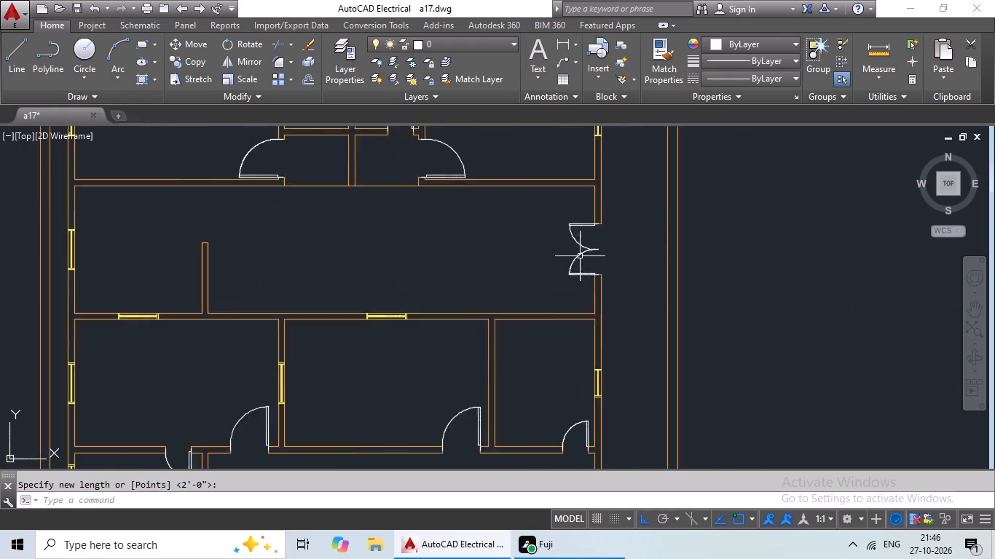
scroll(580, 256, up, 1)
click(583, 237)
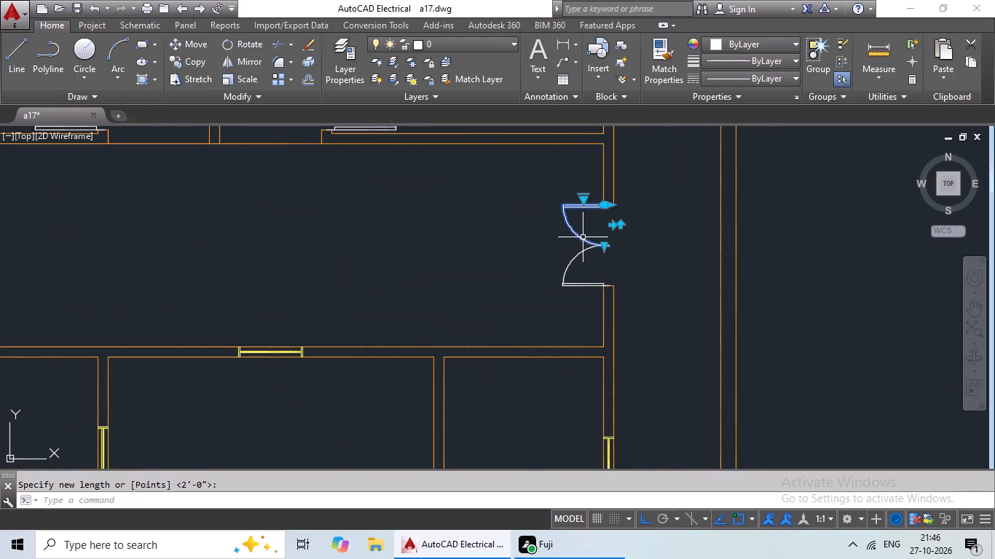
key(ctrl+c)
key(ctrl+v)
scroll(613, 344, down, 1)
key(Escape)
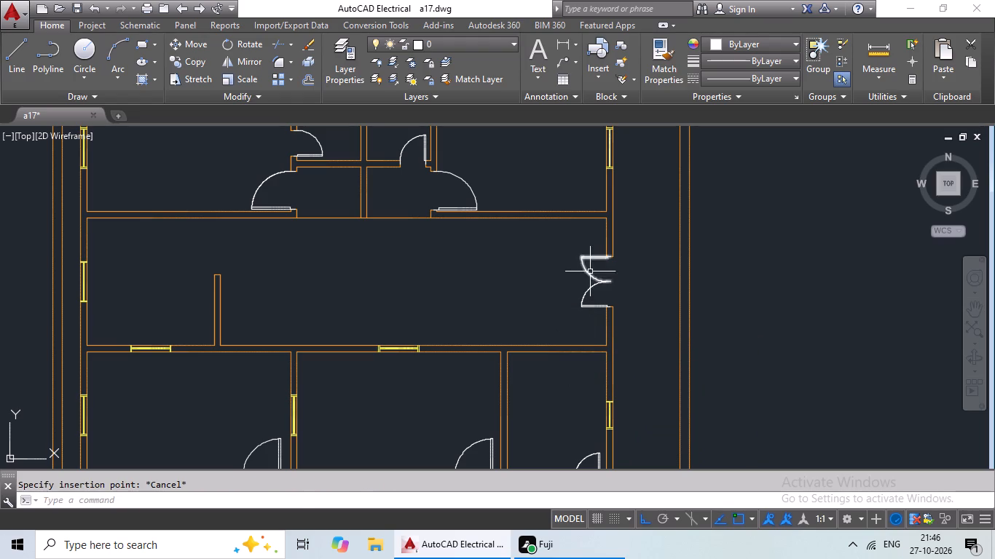
Copy both leaves of the east-wall double door and paste them into the next east-wall opening to the south.
drag(593, 247, 581, 327)
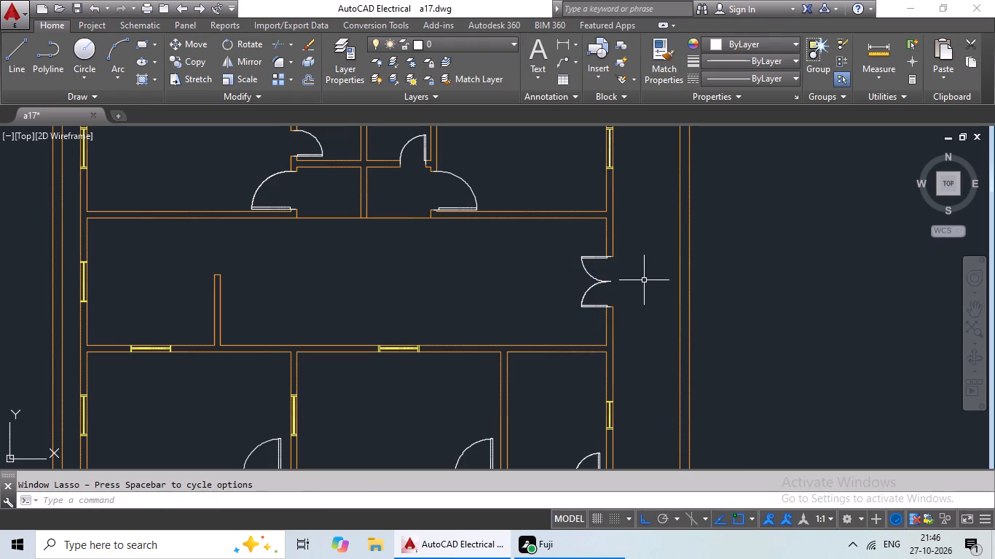
drag(647, 277, 566, 276)
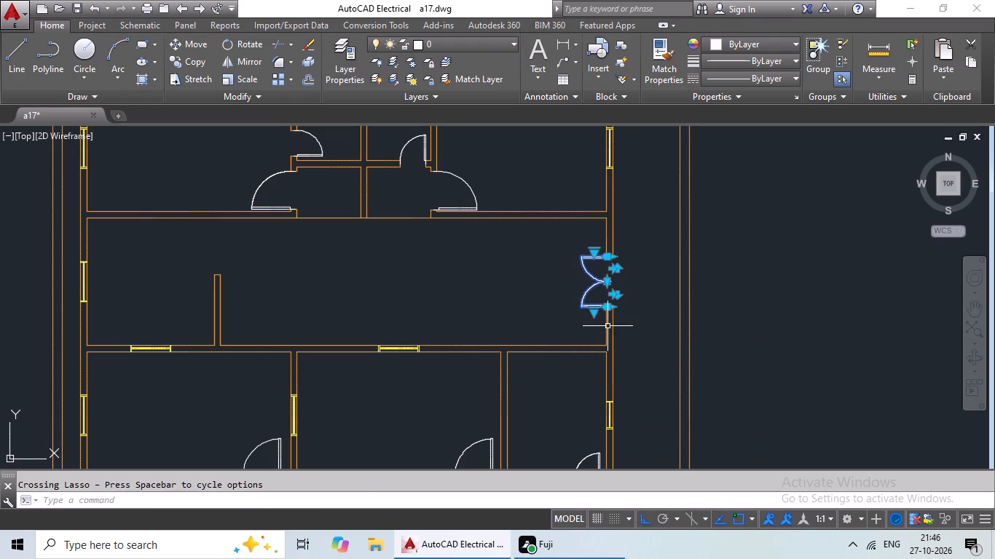
key(ctrl+c)
key(ctrl+v)
scroll(605, 341, down, 1)
middle_drag(605, 324, 607, 250)
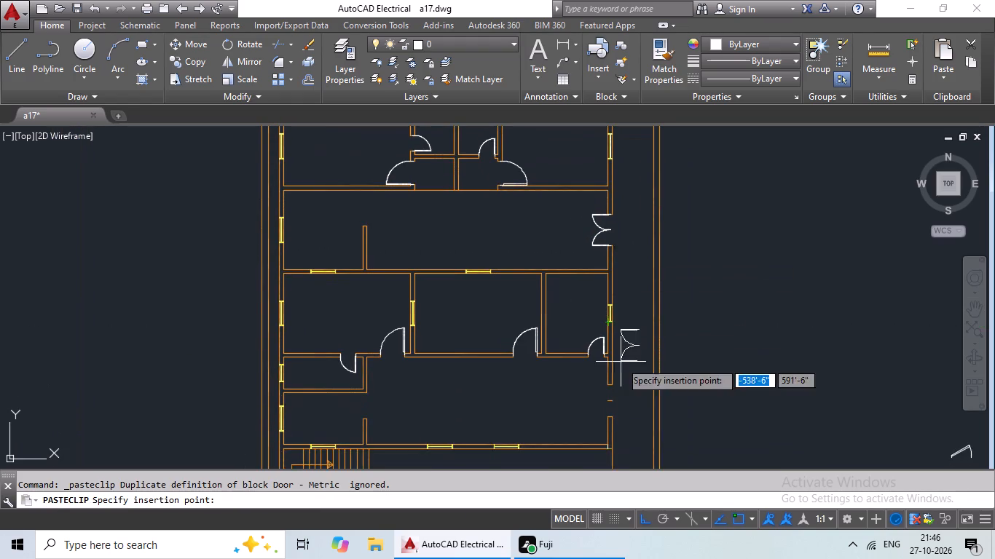
middle_drag(620, 360, 610, 274)
scroll(590, 342, up, 4)
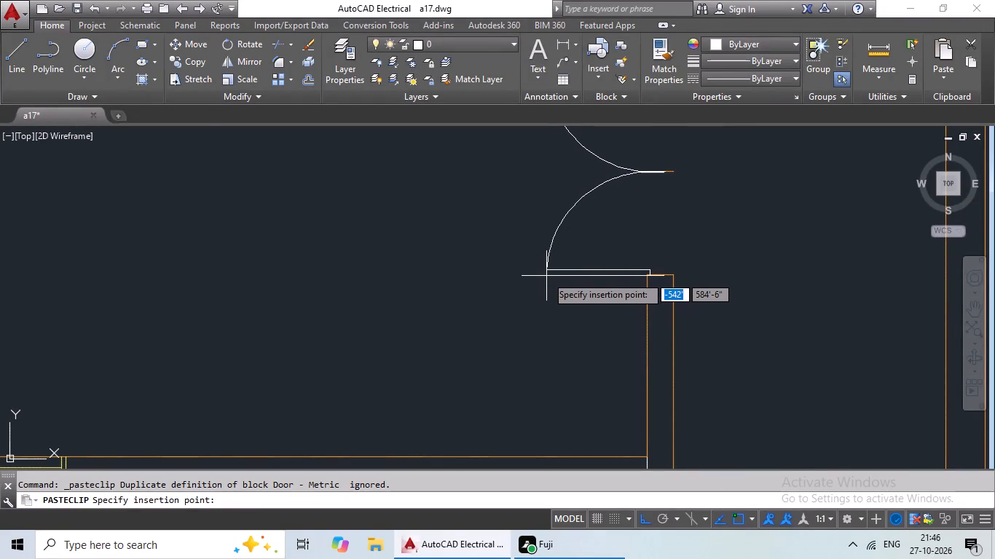
click(546, 276)
Delete the short orange line at the middle of the opening with the pasted double door.
middle_drag(702, 261, 634, 381)
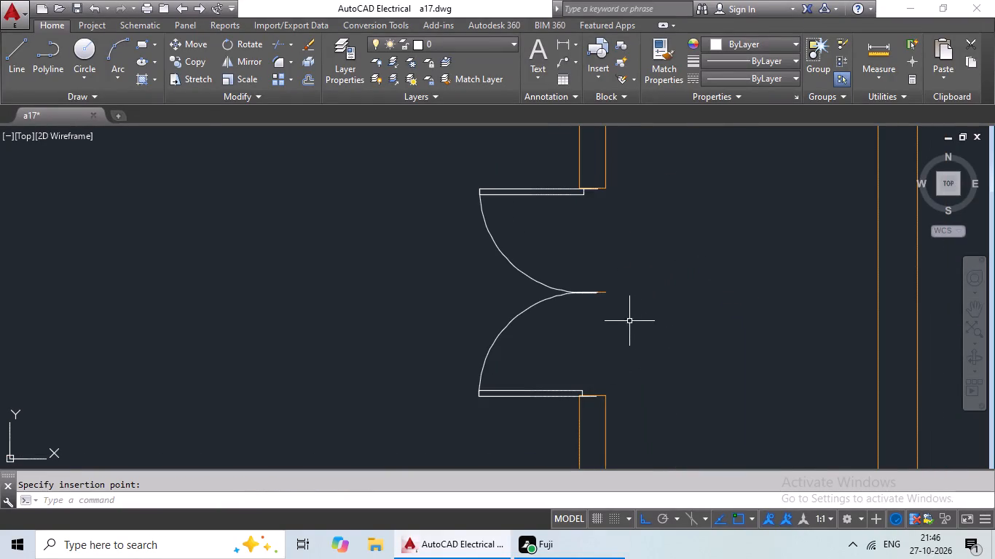
click(607, 293)
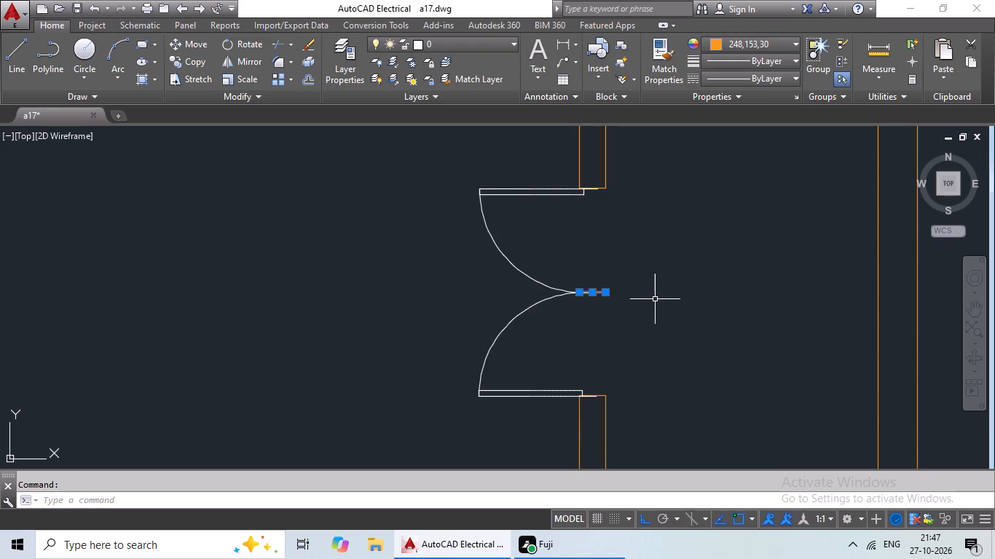
key(Delete)
Examine the plan around and south of the staircase for openings that still need doors.
scroll(666, 310, down, 3)
scroll(558, 352, down, 1)
middle_drag(554, 353, 598, 280)
middle_drag(602, 327, 627, 304)
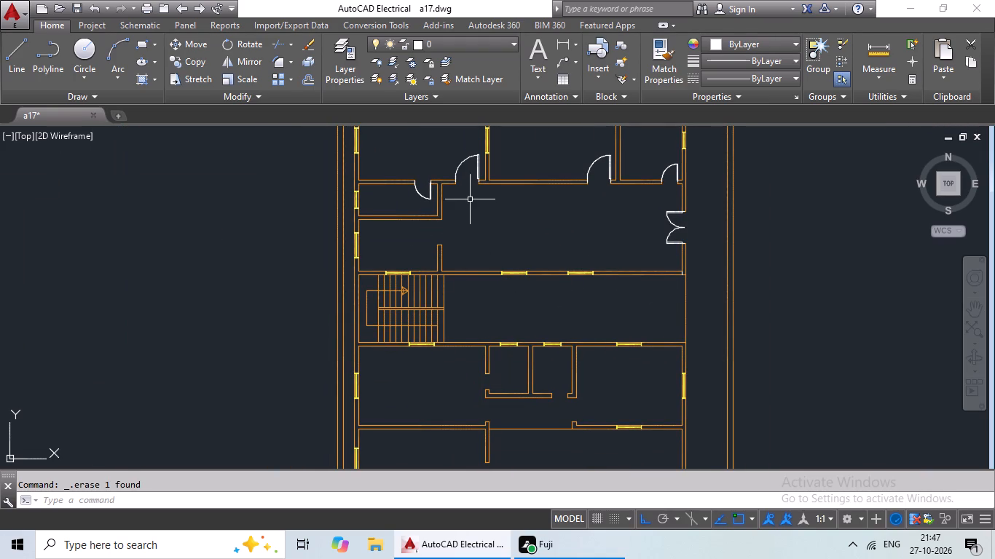
middle_drag(470, 205, 438, 370)
middle_drag(490, 285, 507, 210)
middle_drag(516, 317, 525, 266)
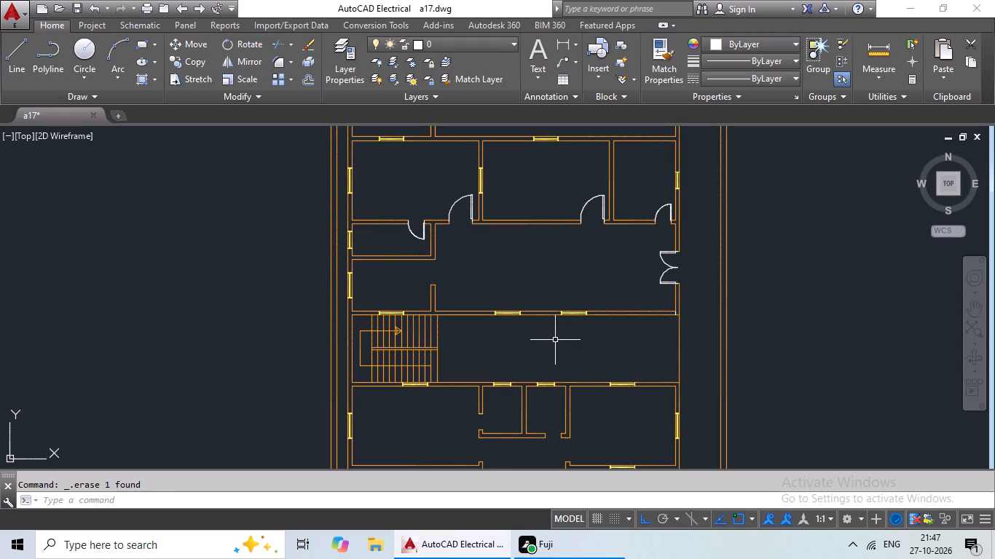
middle_drag(562, 323, 566, 266)
middle_drag(551, 312, 559, 235)
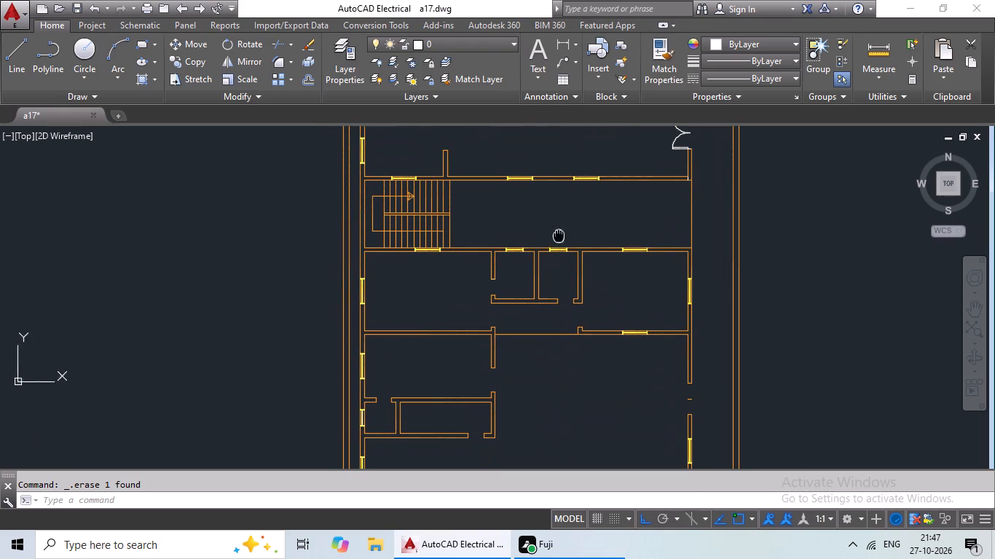
middle_drag(549, 252, 484, 296)
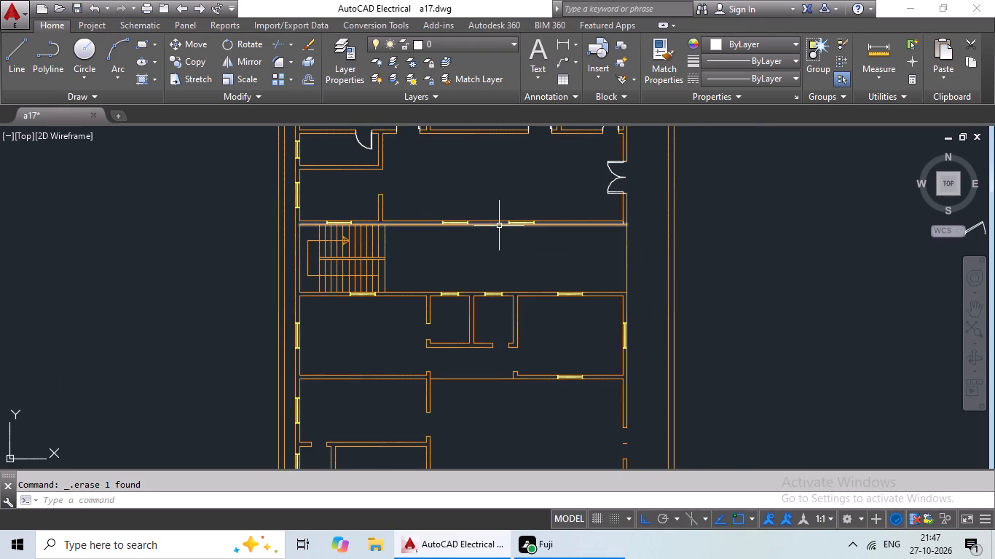
Copy the northern block's western small-room door and paste it at the matching opening south of the staircase, hinge end on the south jamb.
middle_drag(498, 215, 534, 398)
middle_drag(480, 225, 475, 357)
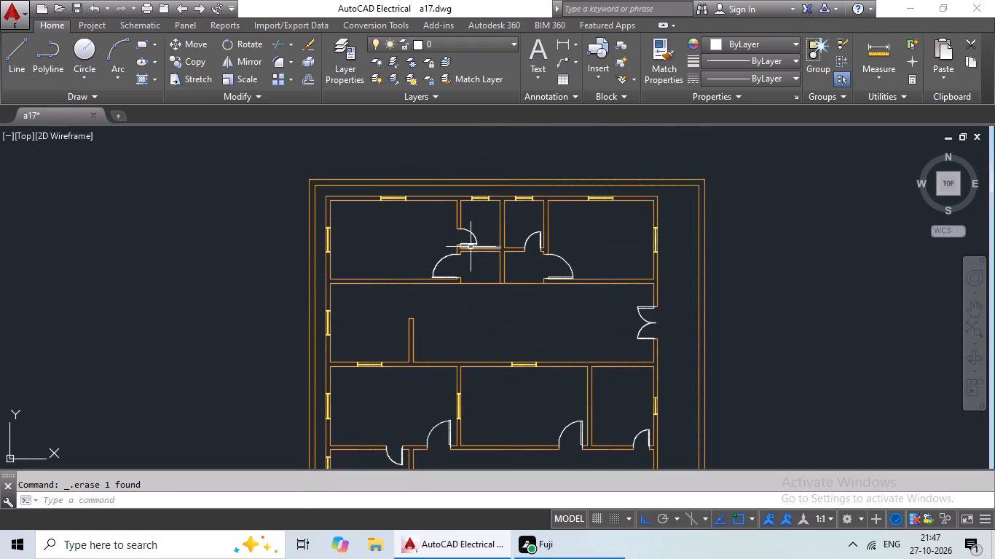
click(471, 242)
click(474, 239)
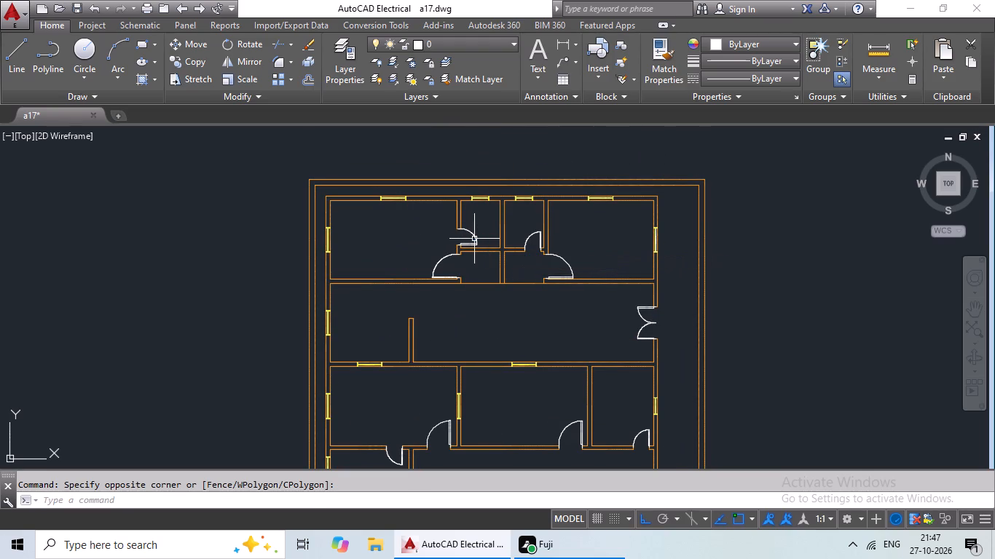
click(474, 236)
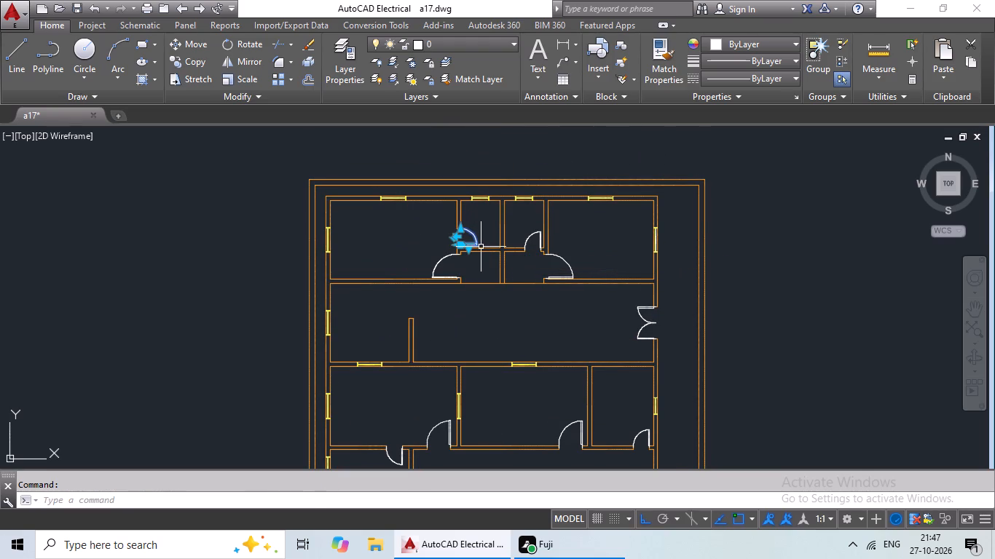
key(ctrl+c)
key(ctrl+v)
ctrl+scroll(462, 288, down, 1)
middle_drag(444, 304, 482, 188)
middle_drag(510, 321, 515, 293)
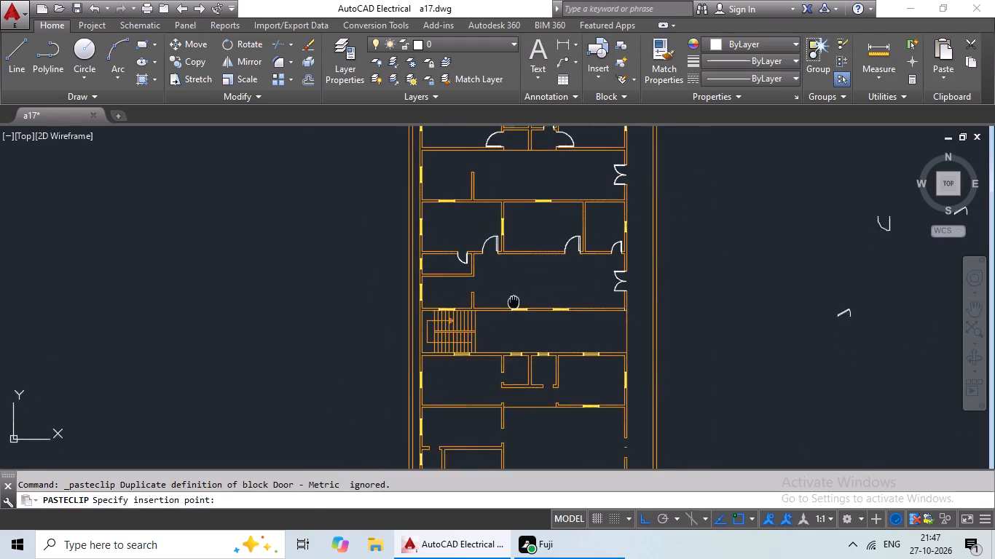
middle_drag(515, 293, 520, 258)
scroll(518, 352, up, 2)
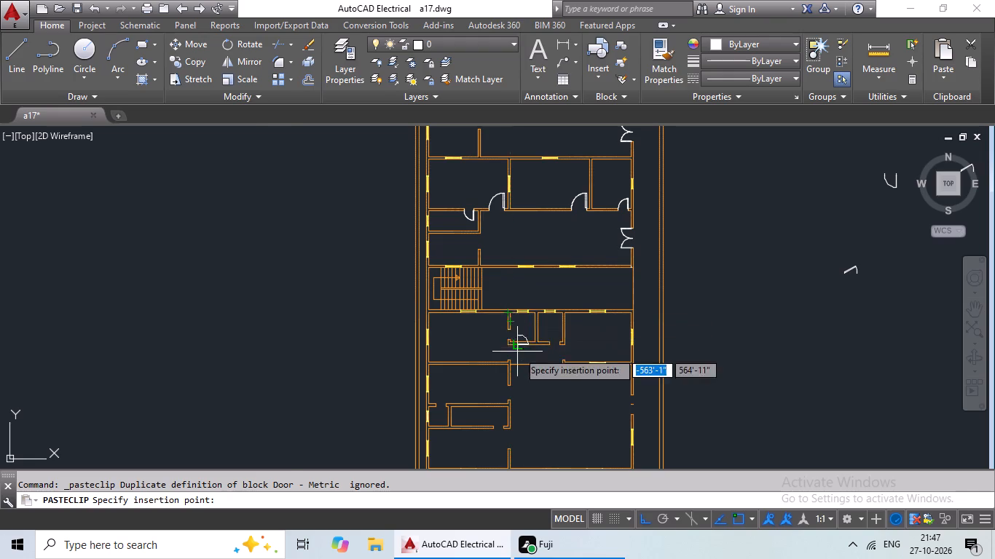
scroll(497, 322, up, 5)
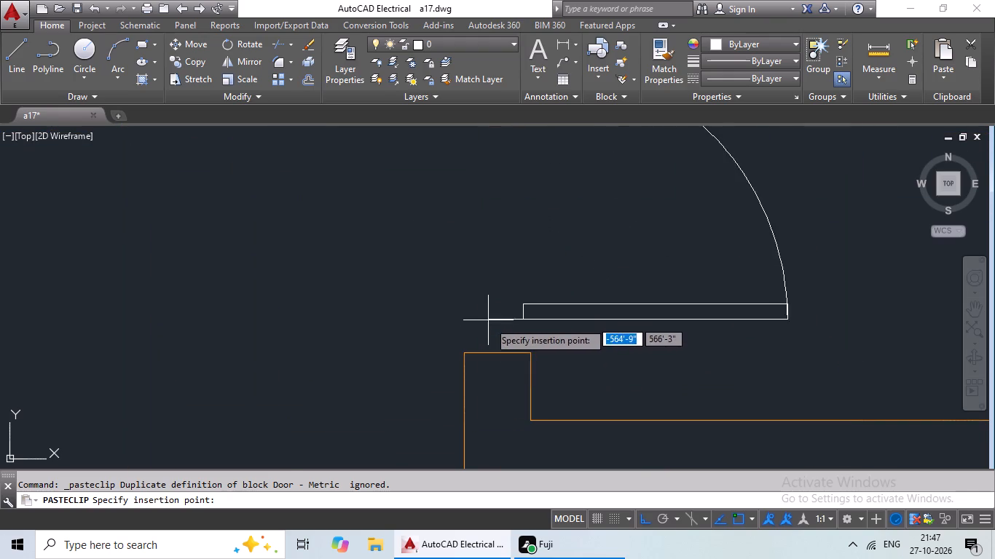
click(496, 354)
Copy the northern block's eastern small-room door and paste it into the matching opening south of the staircase, arc end on the west jamb.
scroll(546, 312, down, 3)
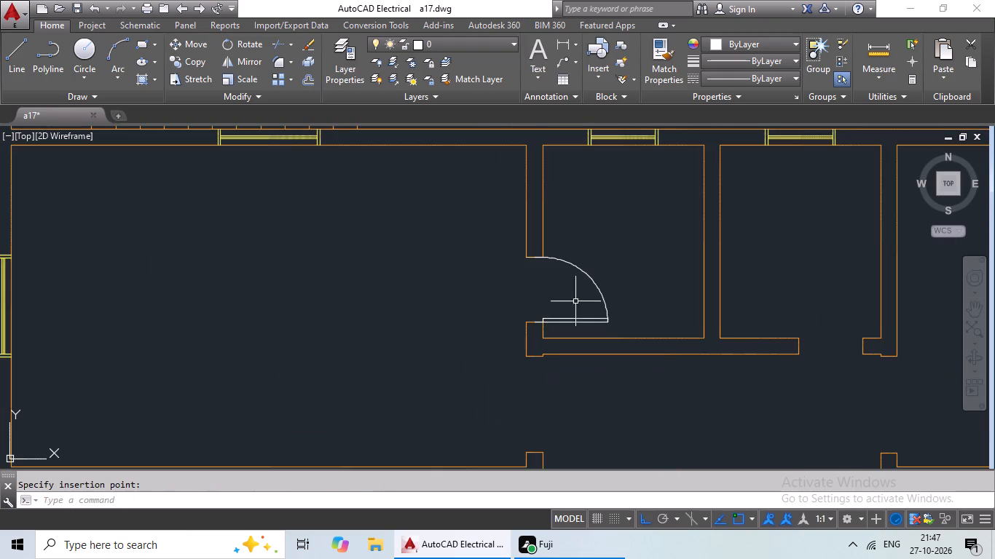
scroll(591, 295, down, 2)
middle_drag(628, 304, 550, 346)
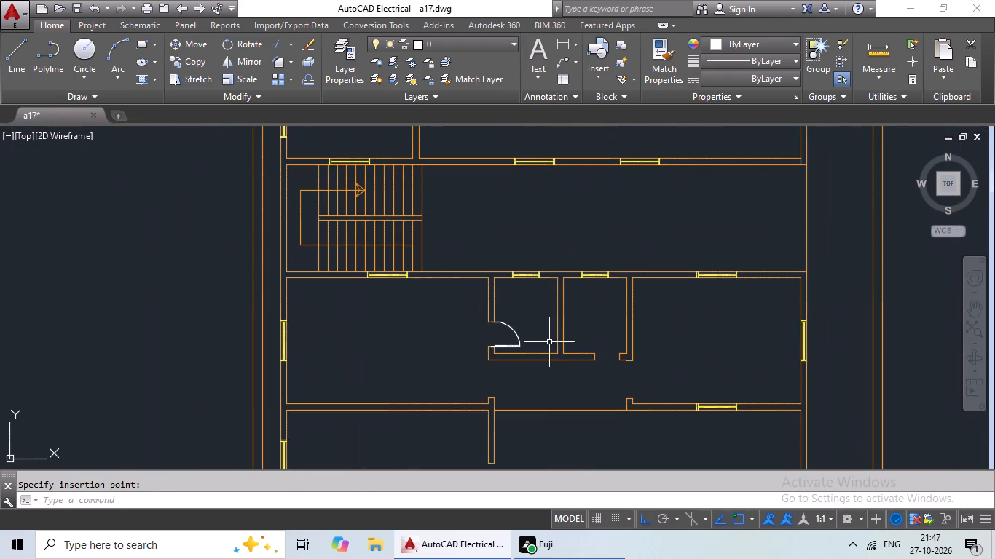
middle_drag(554, 312, 500, 451)
scroll(473, 232, down, 2)
middle_drag(463, 301, 447, 346)
middle_drag(489, 245, 462, 360)
click(462, 229)
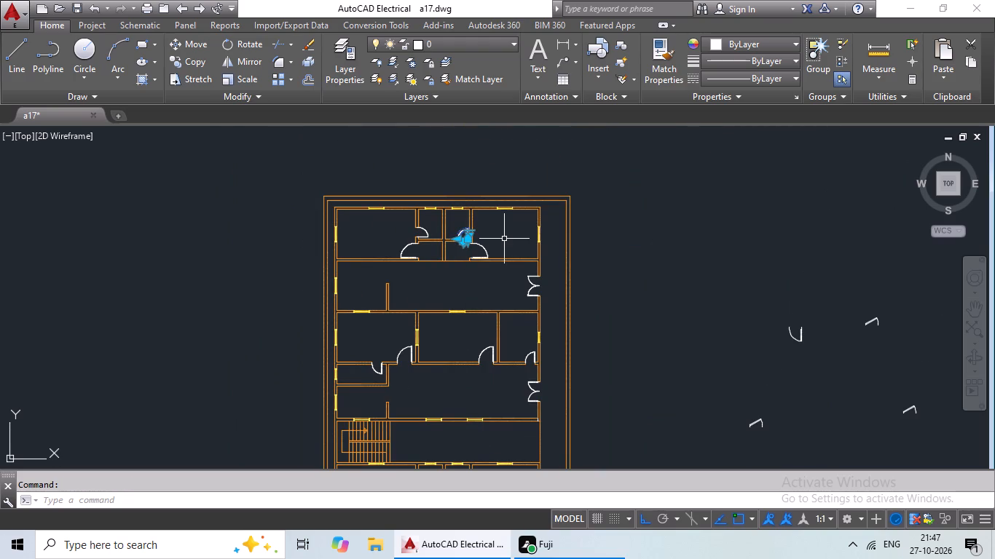
key(ctrl+c)
key(ctrl+v)
middle_drag(497, 309, 495, 220)
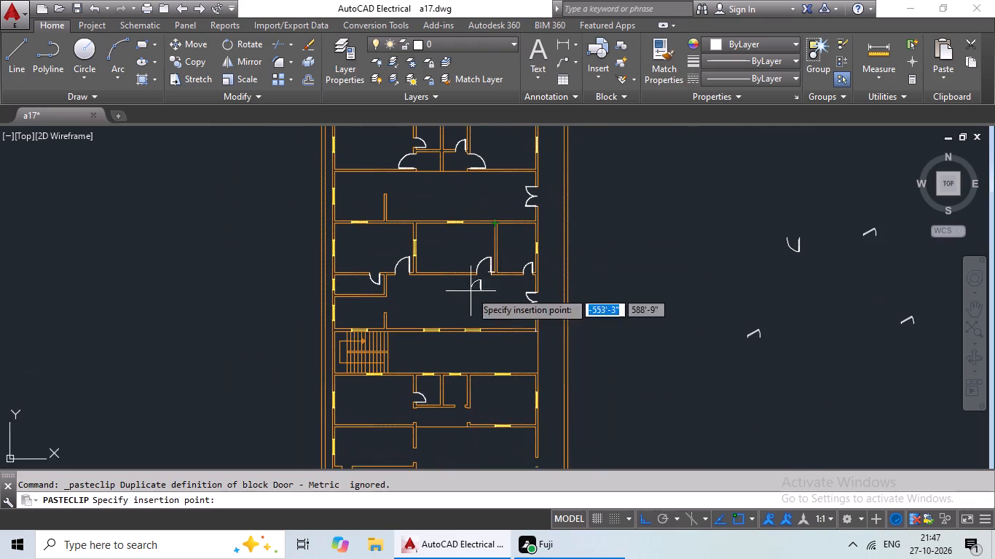
middle_drag(471, 291, 483, 197)
scroll(470, 319, up, 4)
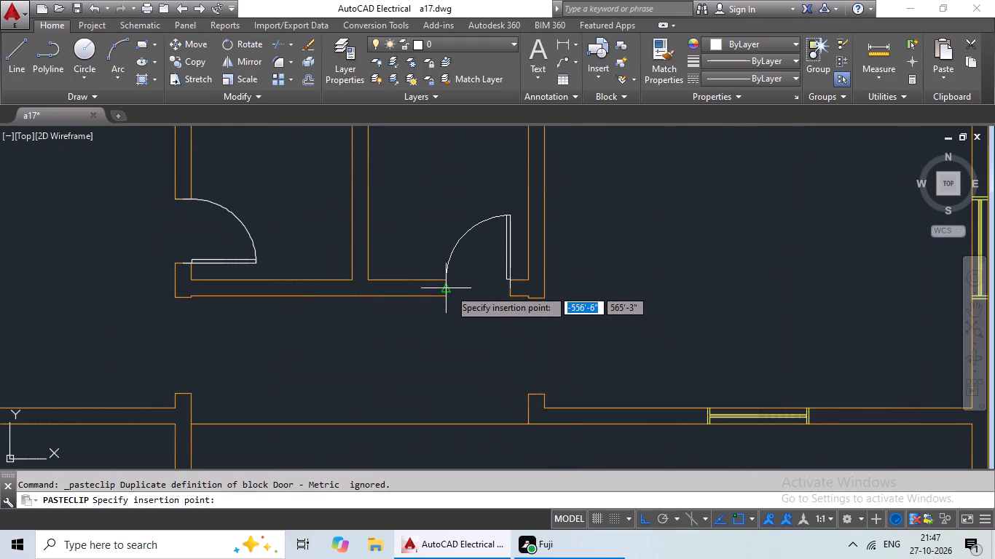
click(449, 289)
Copy the northern block's west-room door and paste it into the matching west-room opening south of the staircase, hinge end on the south jamb.
scroll(461, 281, down, 3)
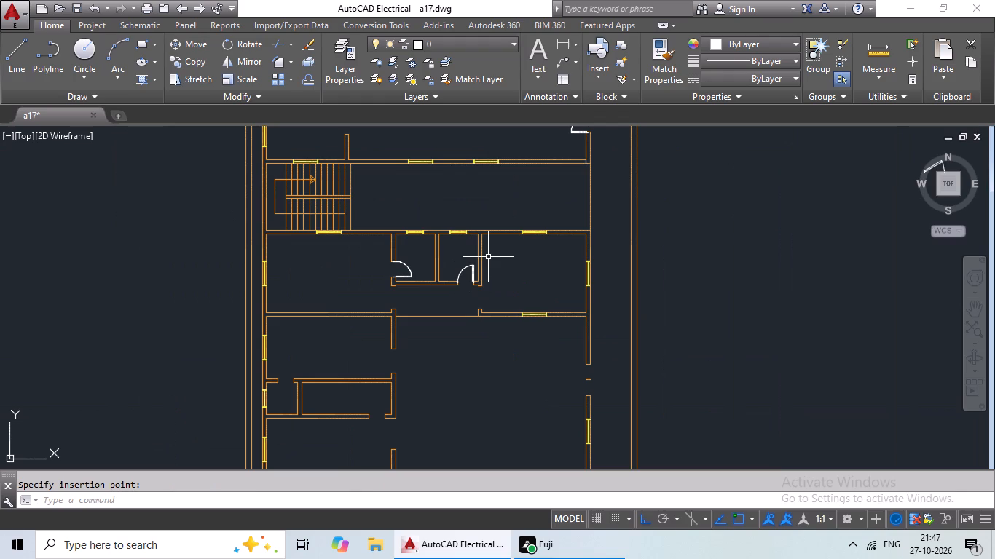
scroll(494, 266, down, 2)
middle_drag(489, 207, 450, 301)
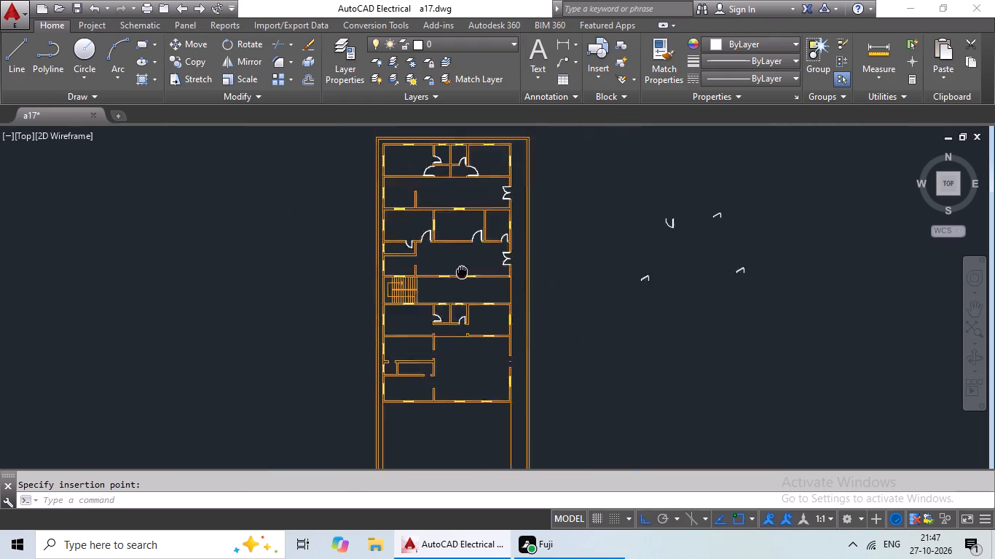
middle_drag(450, 301, 436, 344)
click(393, 260)
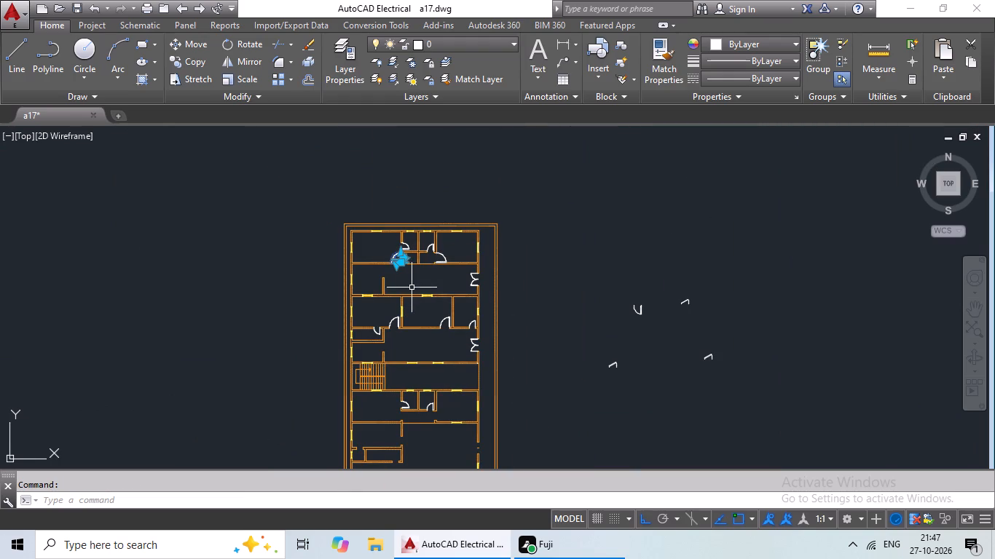
key(ctrl+c)
key(ctrl+v)
middle_drag(424, 379, 437, 245)
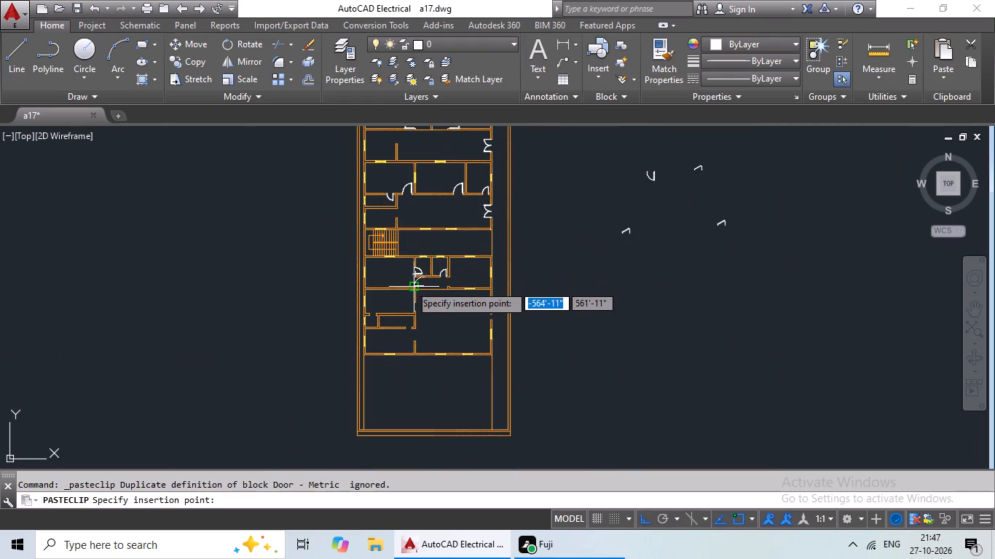
scroll(410, 285, up, 6)
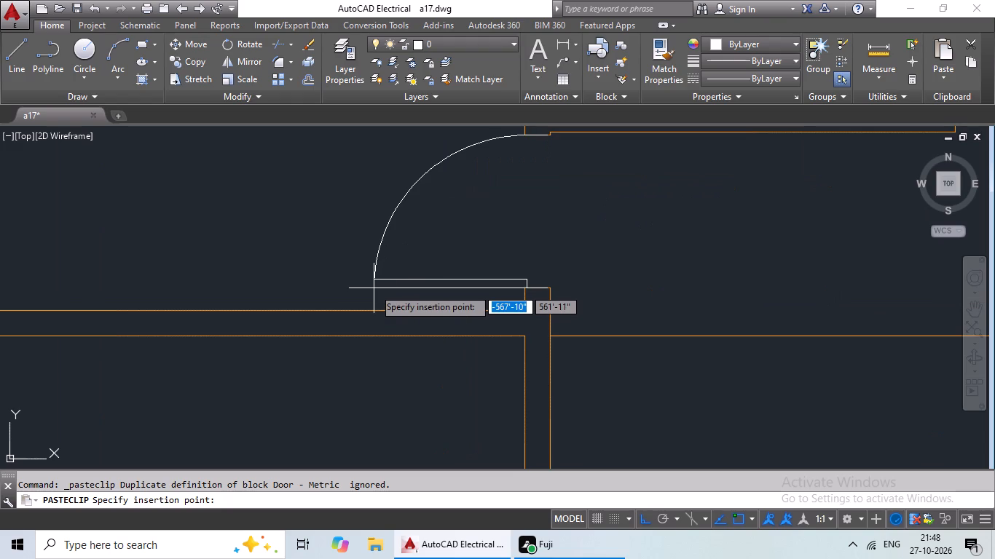
click(374, 288)
Copy the northern block's east-room door and paste it into the matching east-room opening south of the staircase, hinge end on the south jamb.
scroll(431, 270, down, 3)
middle_drag(493, 259, 460, 338)
scroll(481, 282, down, 3)
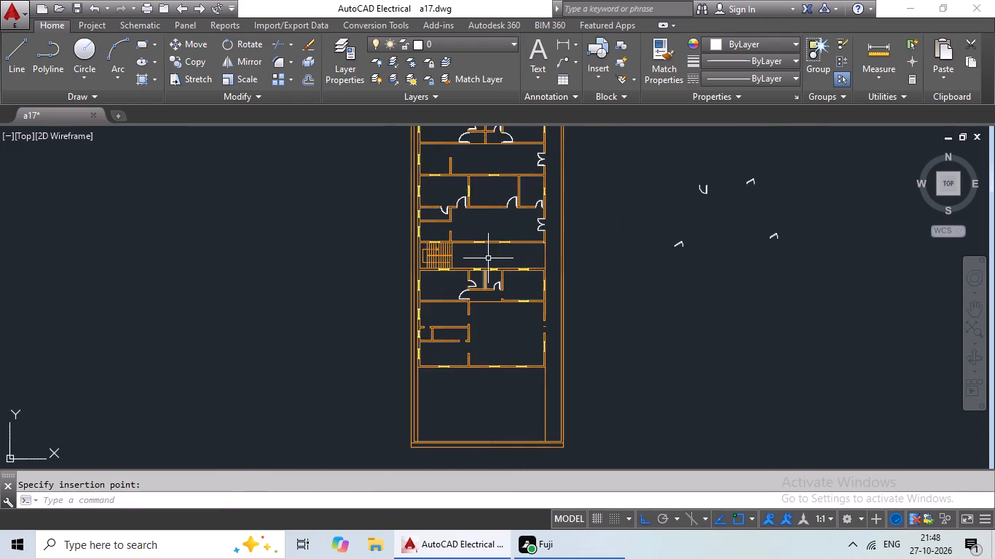
middle_drag(495, 237, 463, 320)
click(473, 224)
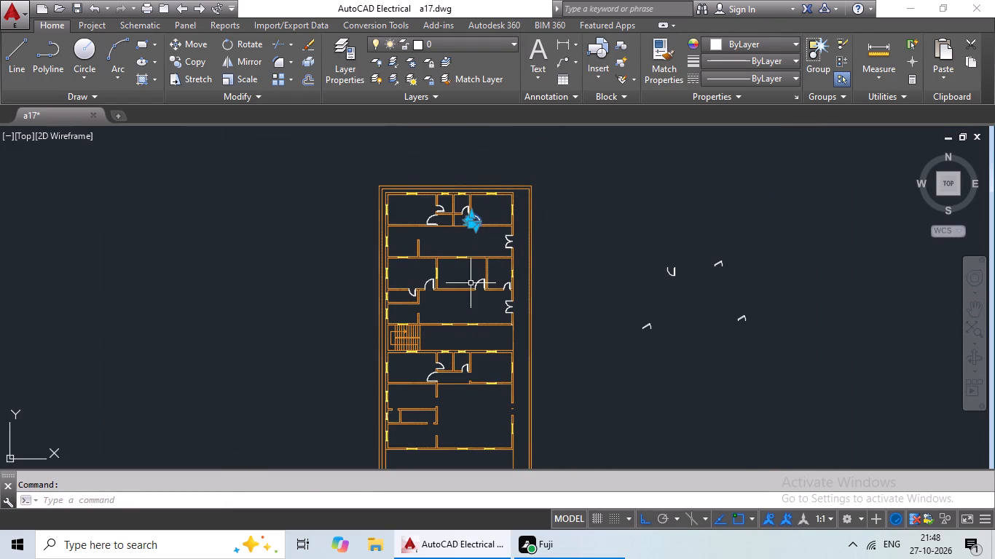
key(ctrl+c)
key(ctrl+v)
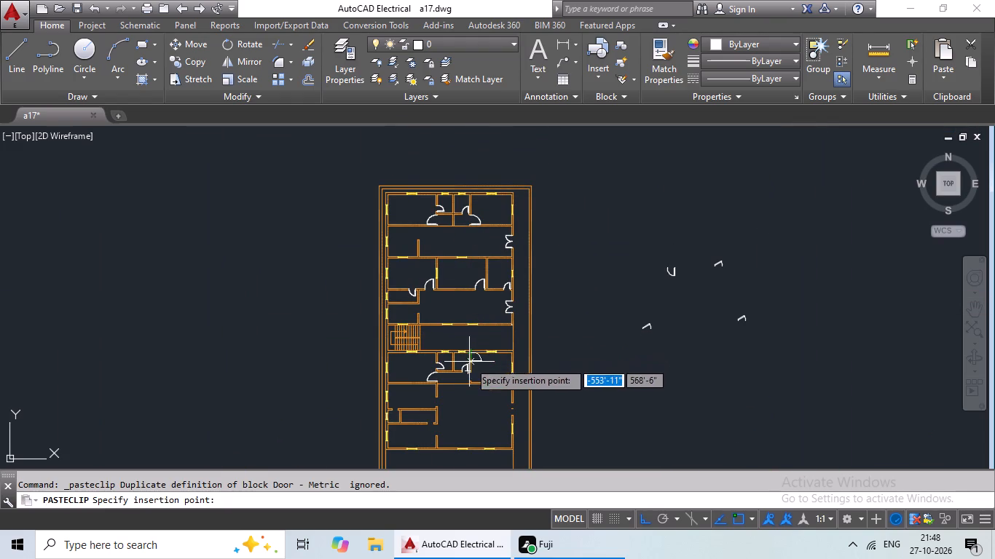
scroll(452, 384, up, 5)
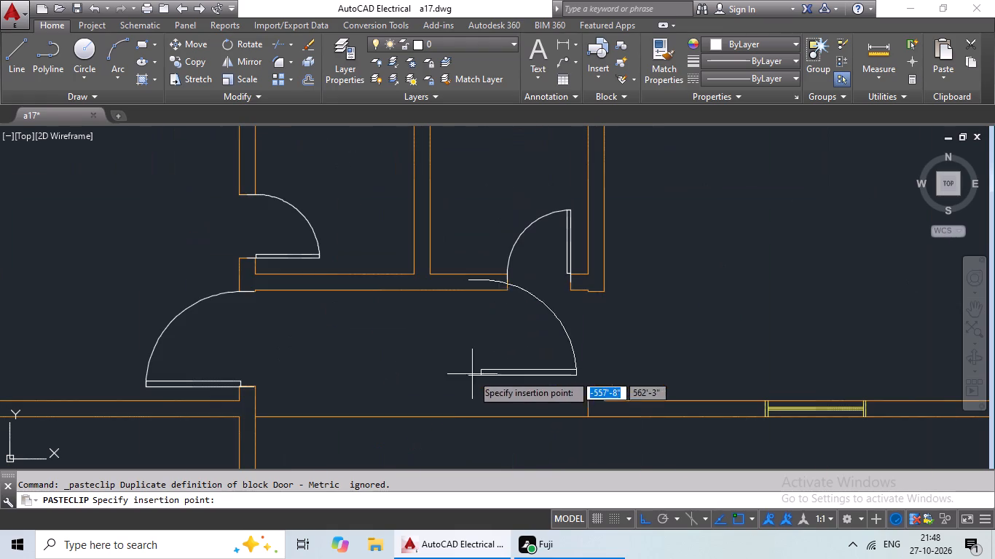
scroll(586, 384, up, 2)
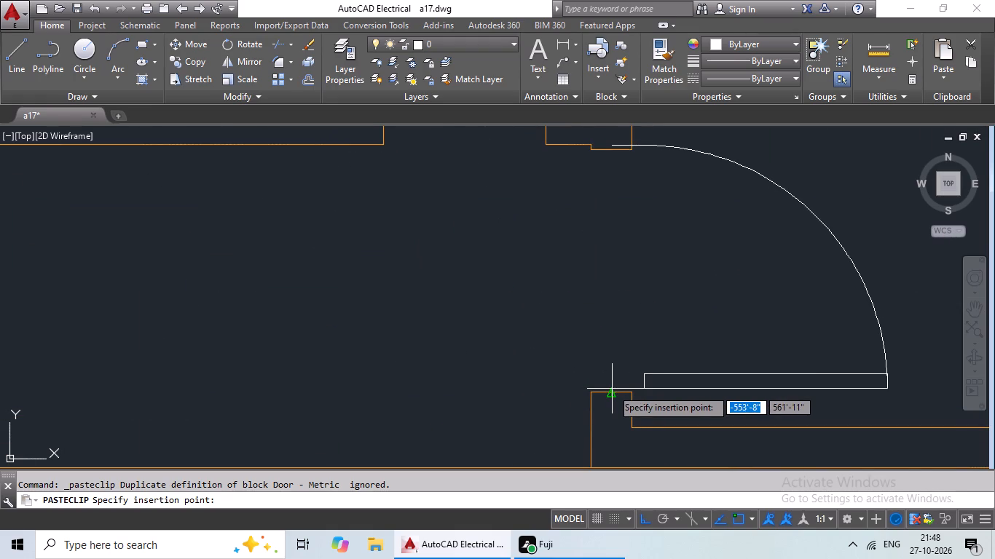
click(610, 393)
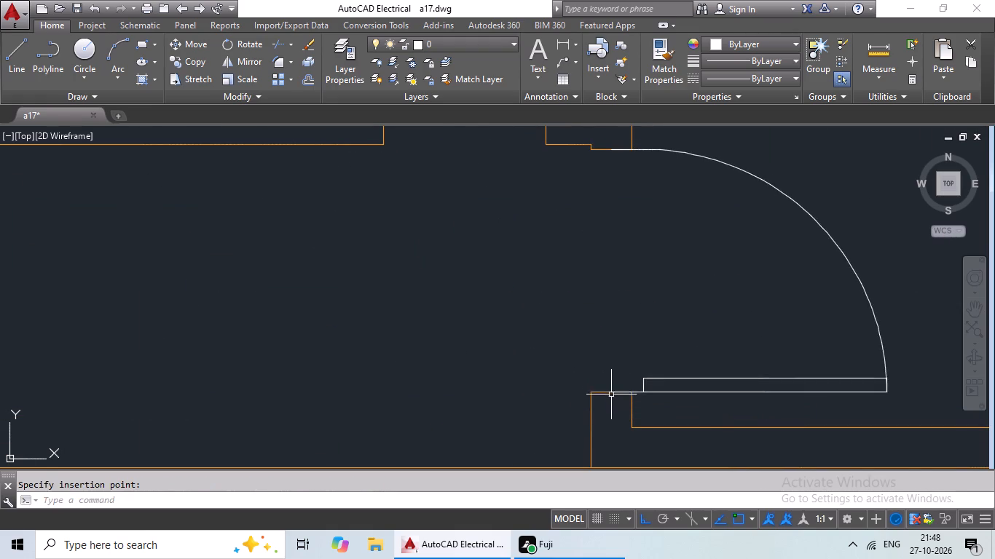
Copy the west-room door south of the staircase and paste it into the east-wall opening of the room directly south of it.
scroll(664, 366, down, 4)
middle_drag(651, 398, 679, 288)
scroll(669, 297, down, 1)
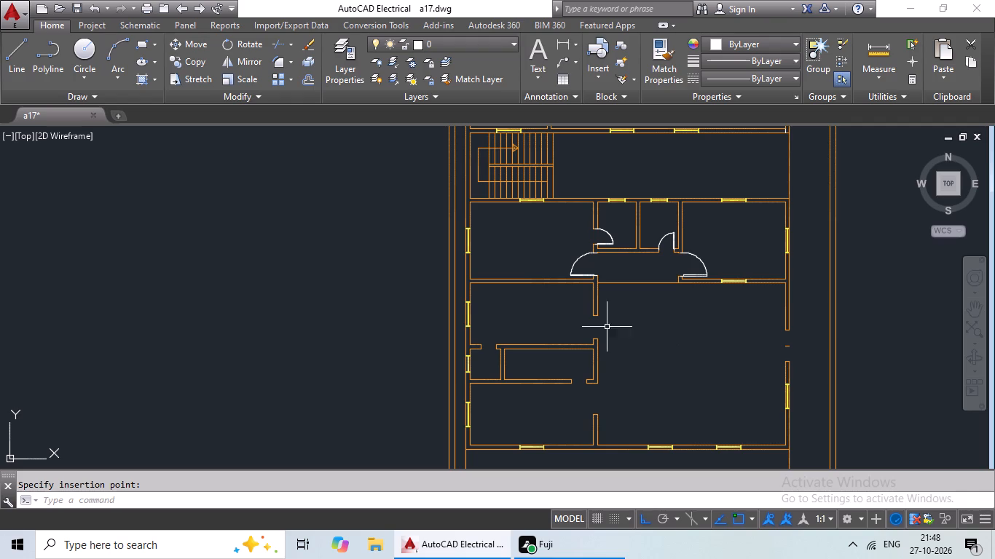
click(573, 275)
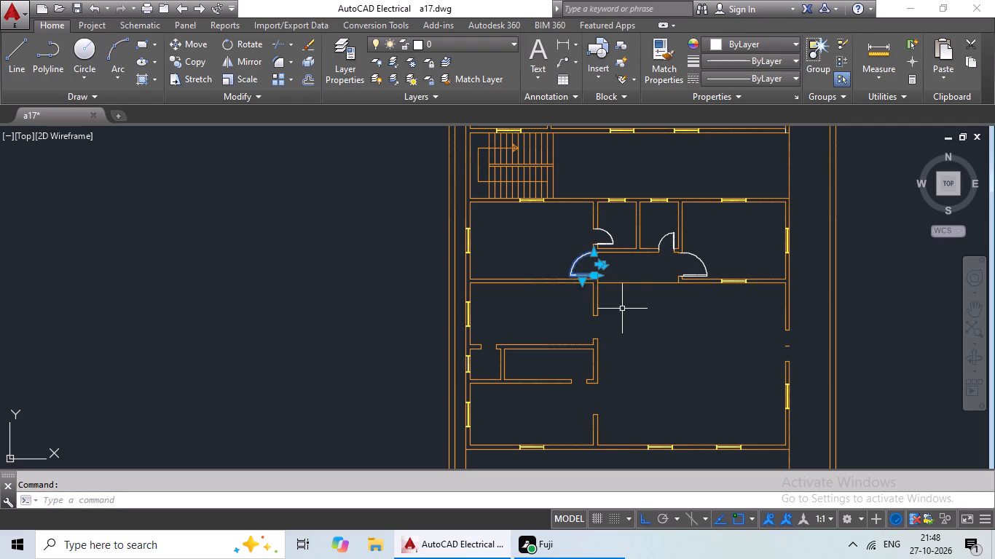
key(ctrl+c)
key(ctrl+v)
scroll(573, 338, up, 4)
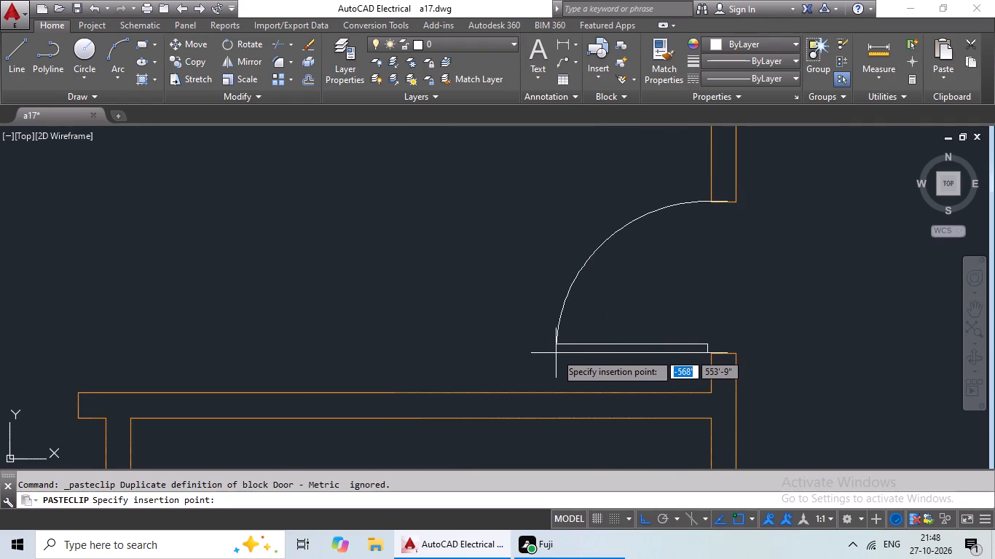
click(556, 353)
Copy the small-room door northwest of the staircase and paste it into the north-wall opening of the southern block's small room on the west wall.
scroll(600, 290, down, 2)
scroll(658, 293, down, 1)
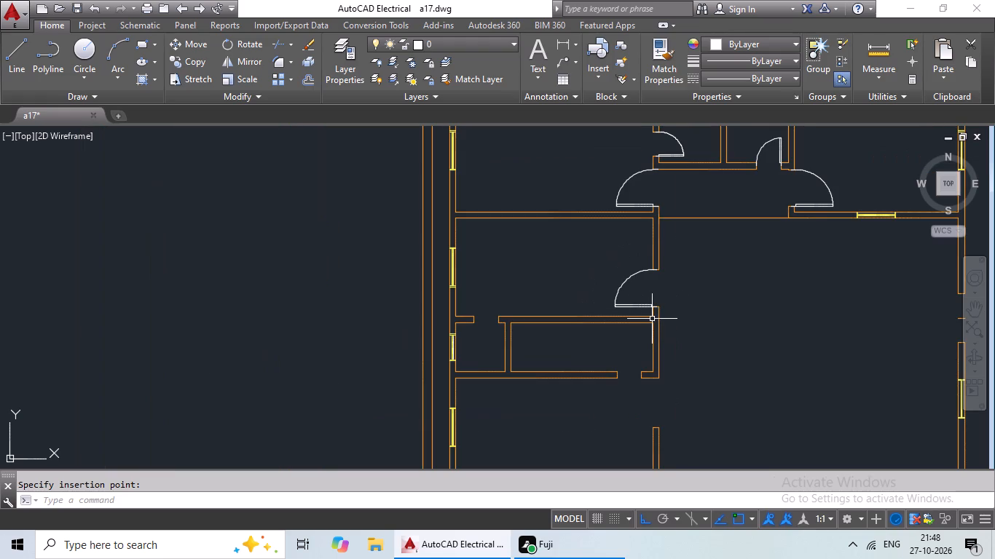
middle_drag(583, 271, 561, 378)
scroll(581, 320, down, 2)
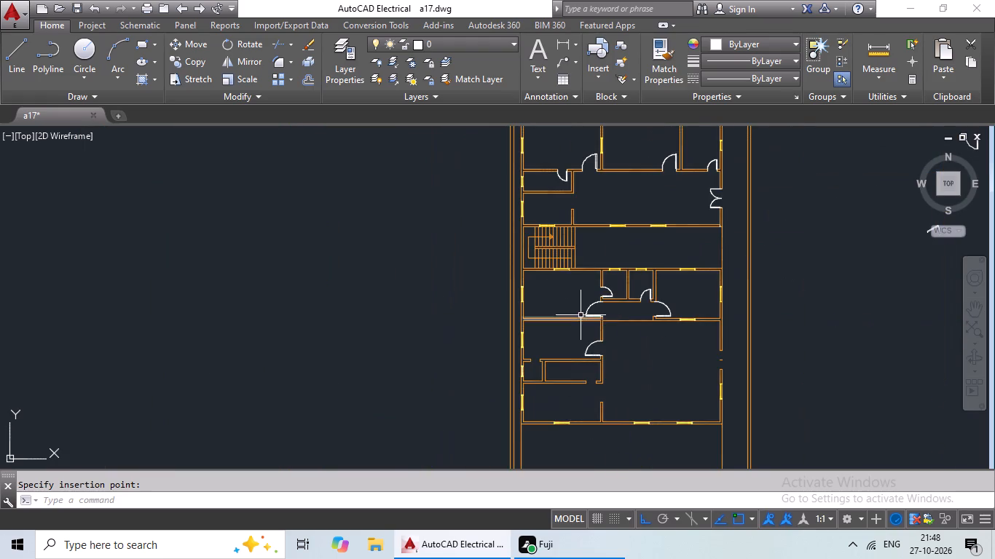
middle_drag(576, 261, 567, 320)
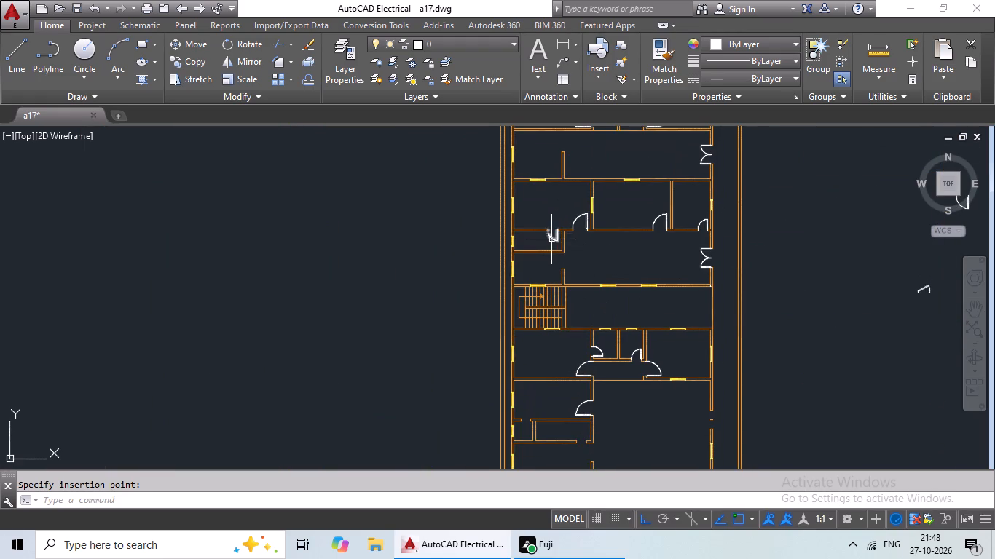
click(551, 239)
key(ctrl+c)
key(ctrl+v)
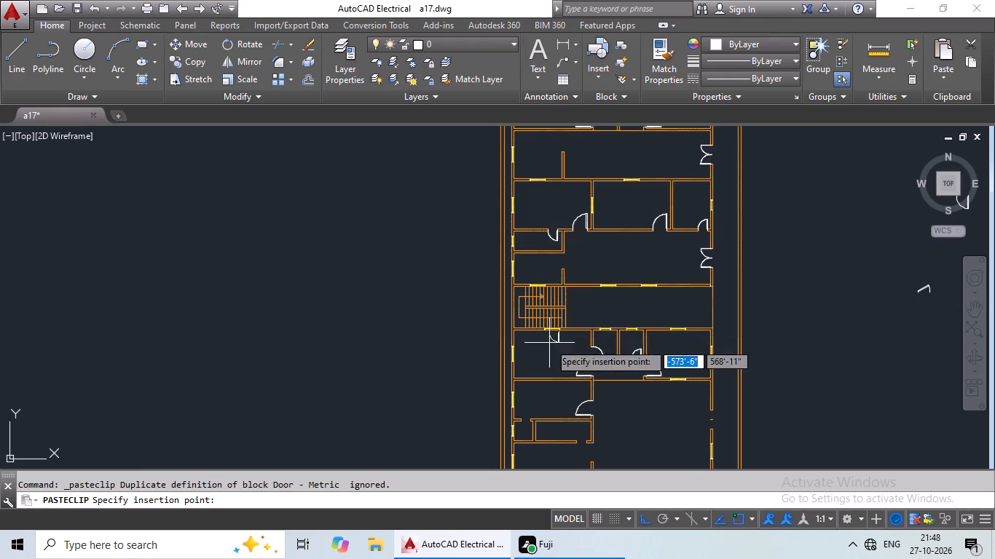
middle_drag(549, 343, 572, 231)
scroll(548, 305, up, 4)
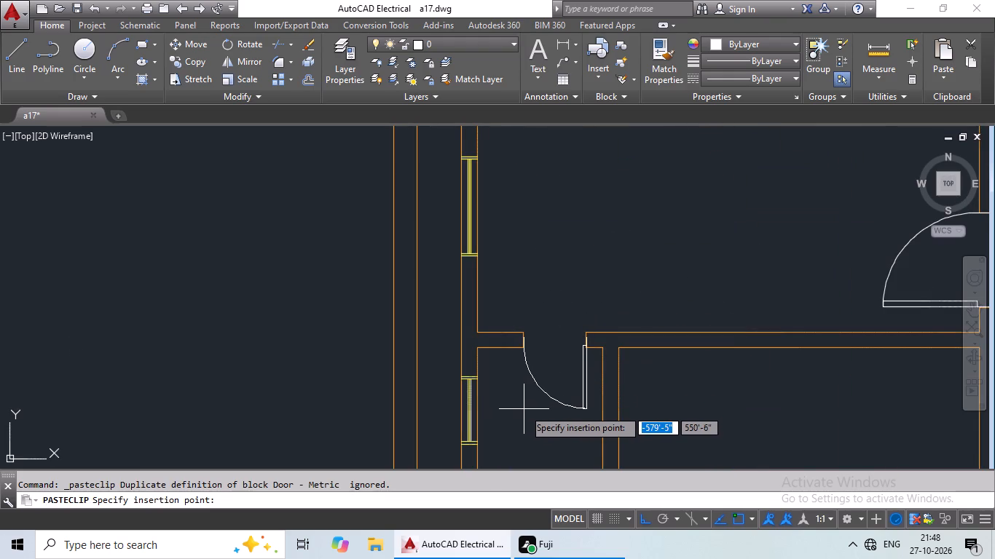
click(523, 409)
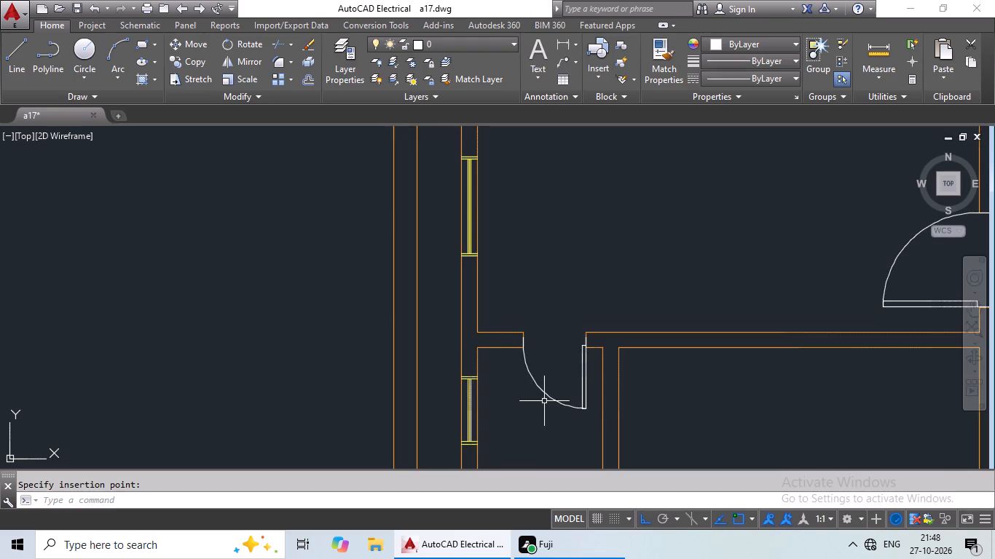
Copy the middle block's west-room door and paste it at the opening in the southern block's narrow room's south wall, arc end on the west jamb.
scroll(622, 384, down, 3)
middle_drag(684, 395, 541, 389)
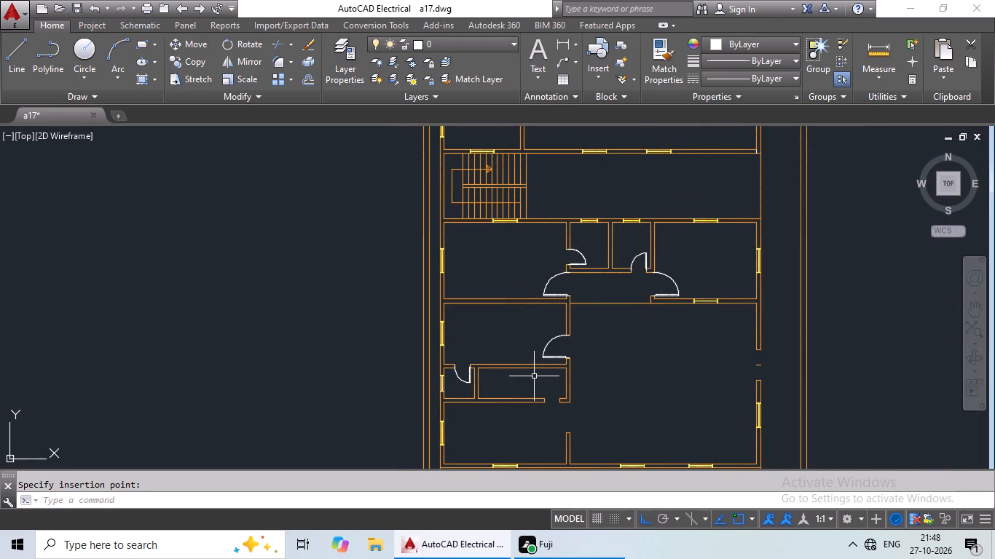
scroll(578, 342, down, 2)
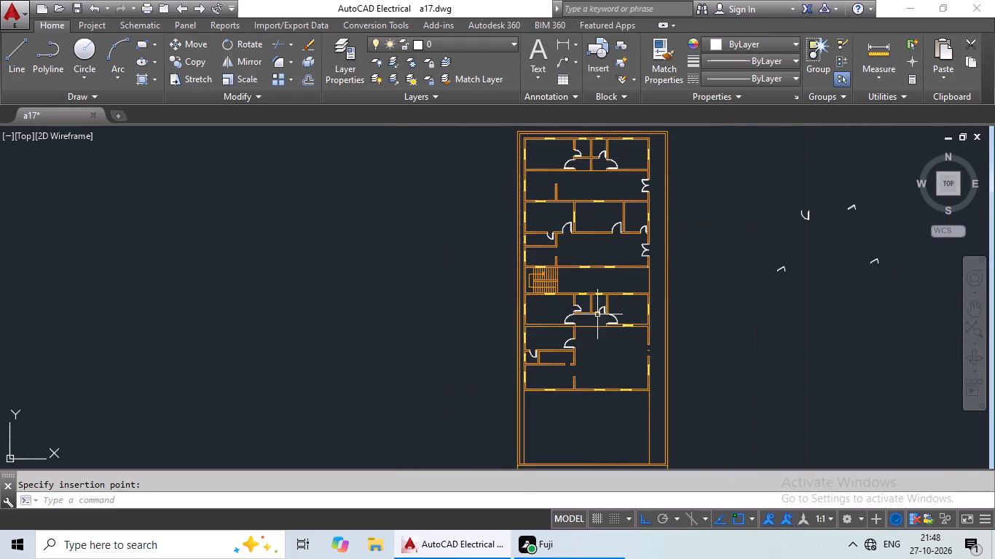
middle_drag(567, 177, 565, 189)
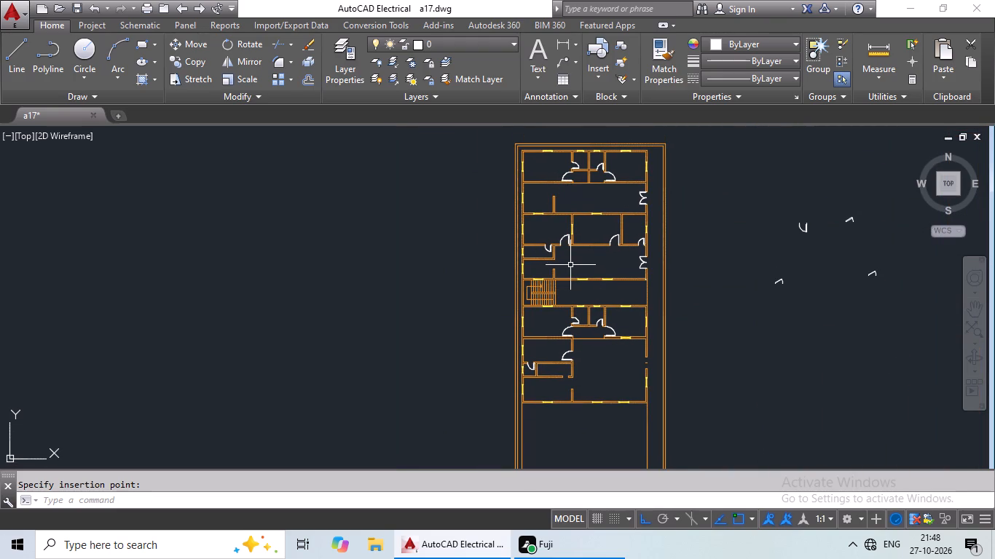
click(565, 239)
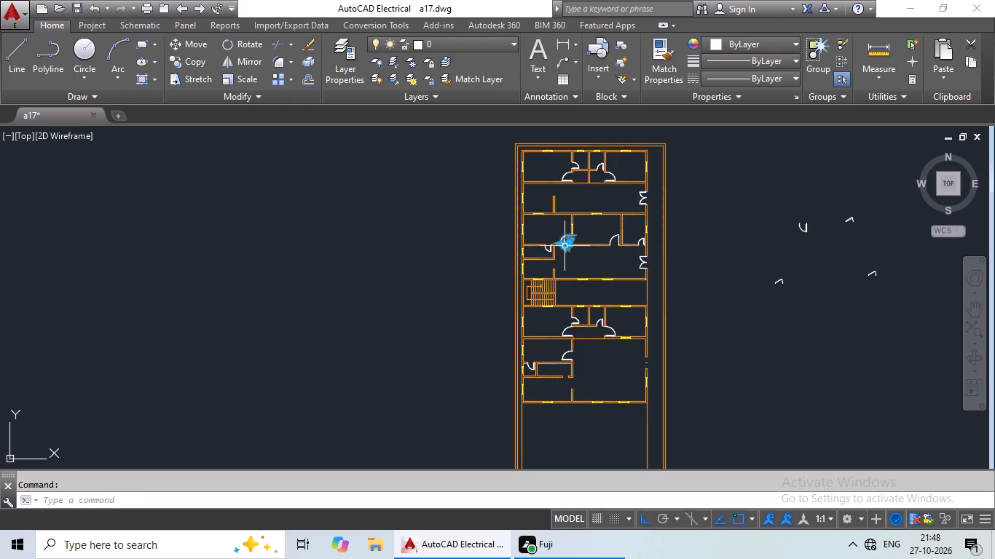
key(ctrl+c)
key(ctrl+v)
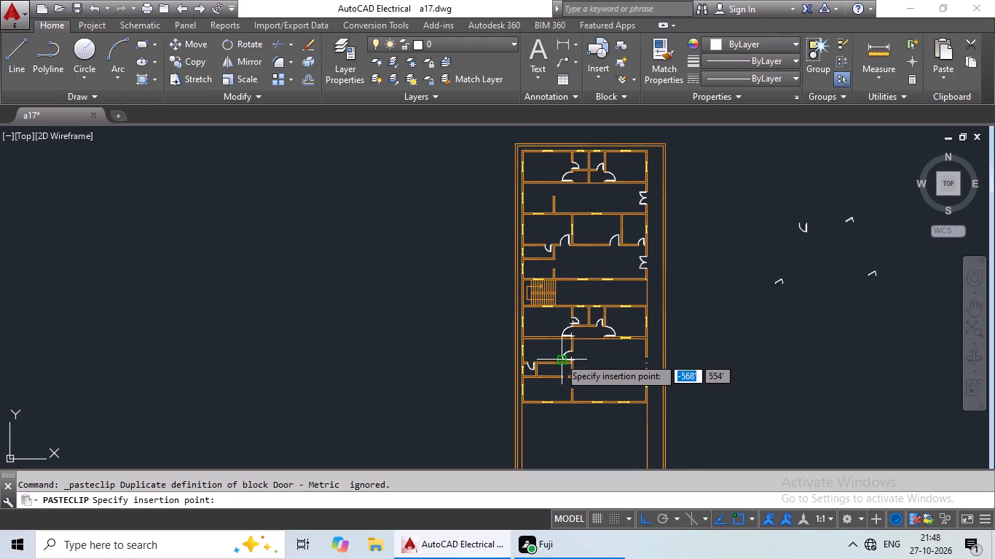
scroll(557, 361, up, 4)
middle_drag(555, 392, 565, 106)
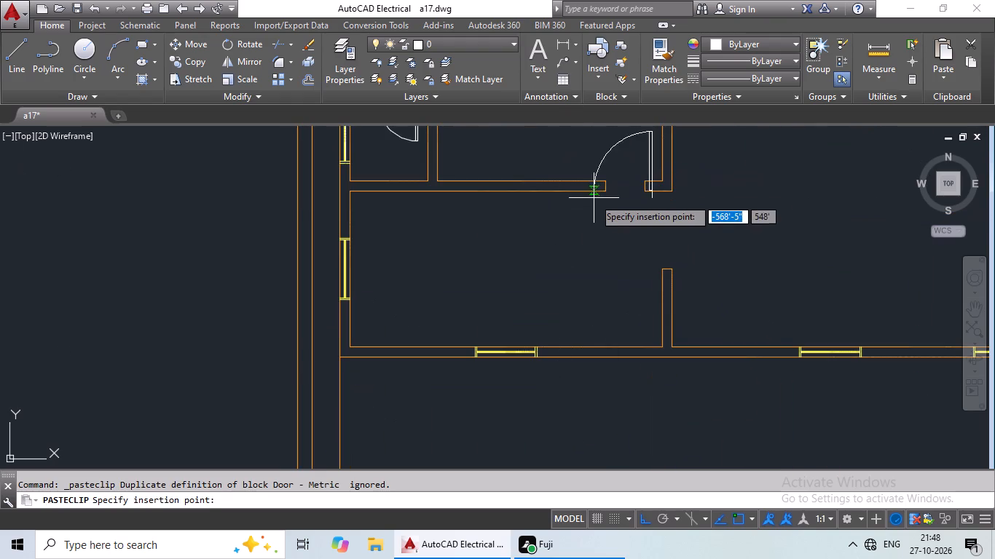
scroll(594, 198, up, 4)
middle_drag(605, 206, 478, 341)
scroll(479, 341, down, 2)
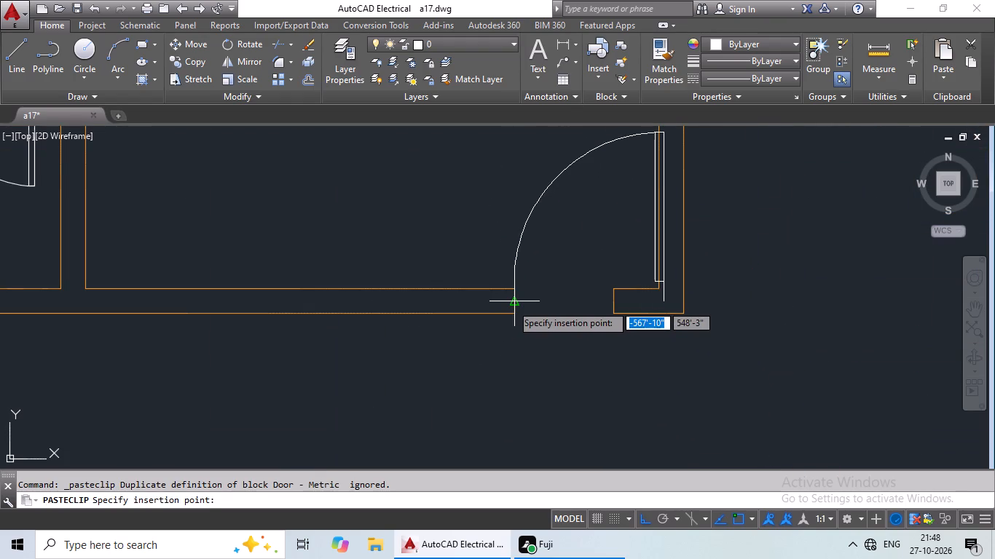
click(513, 304)
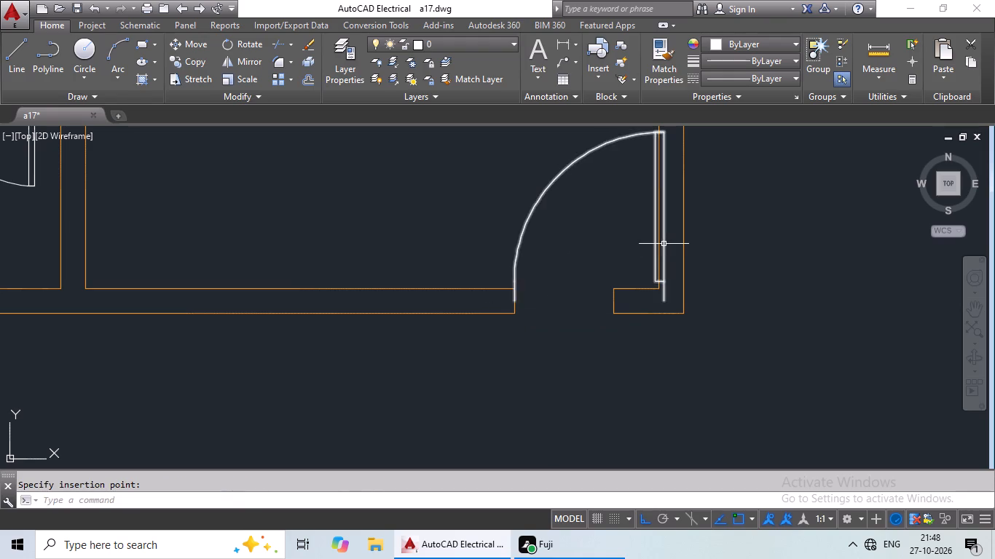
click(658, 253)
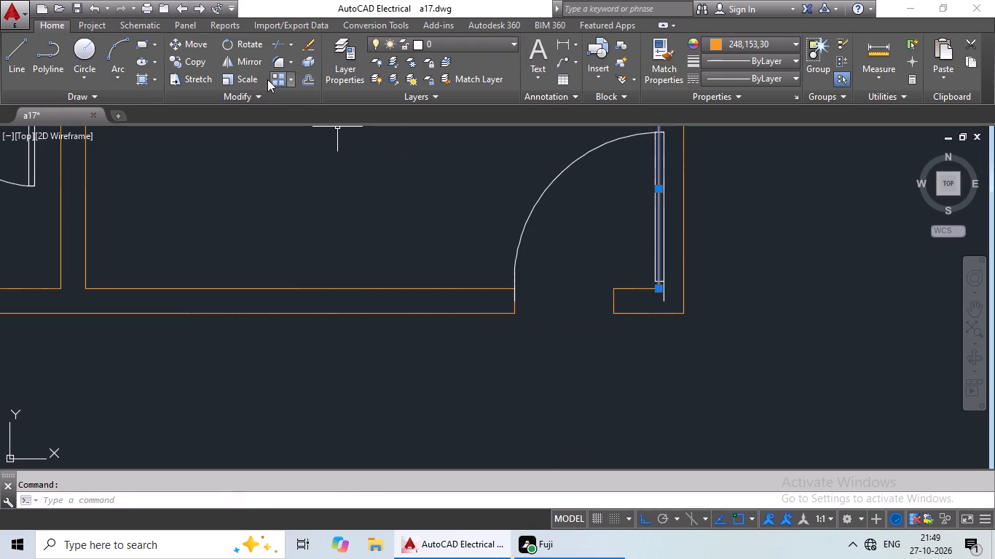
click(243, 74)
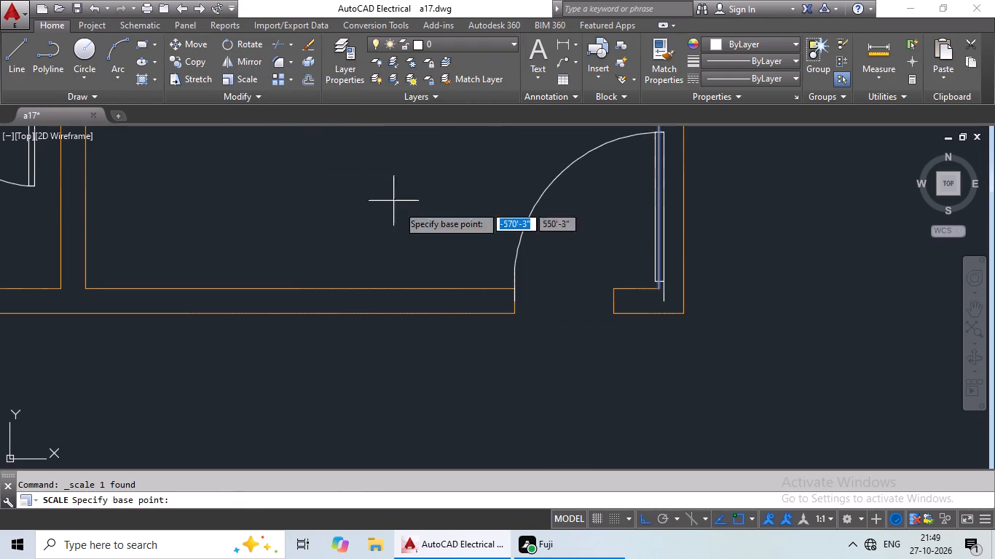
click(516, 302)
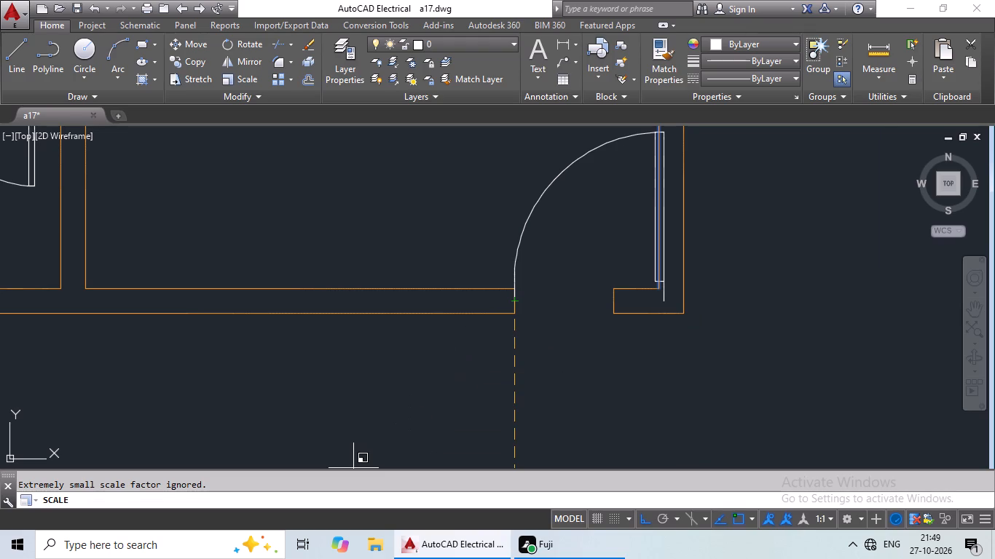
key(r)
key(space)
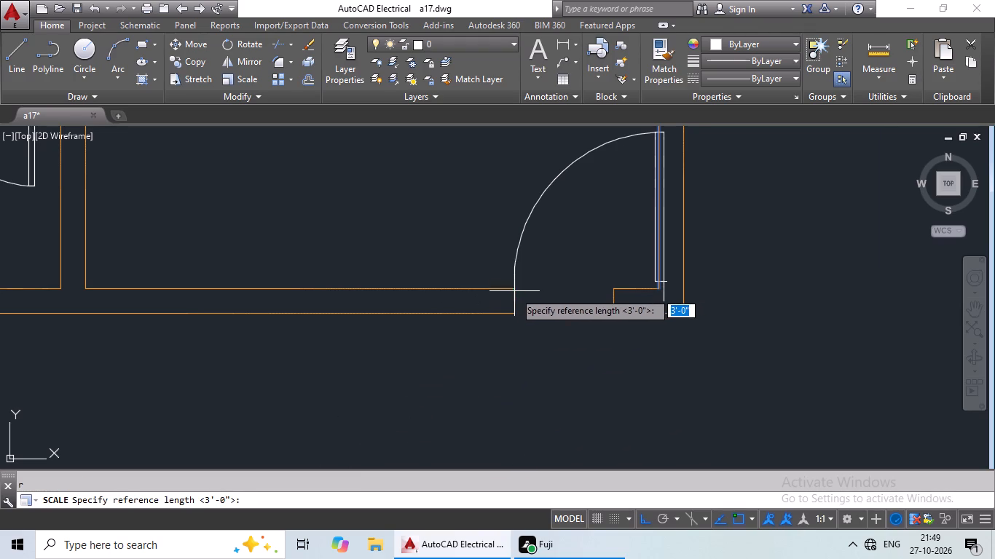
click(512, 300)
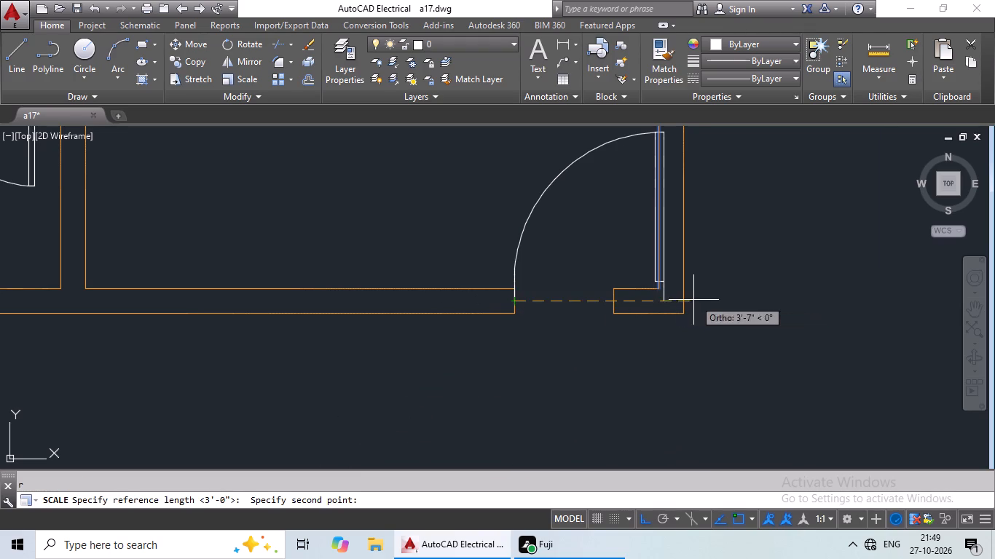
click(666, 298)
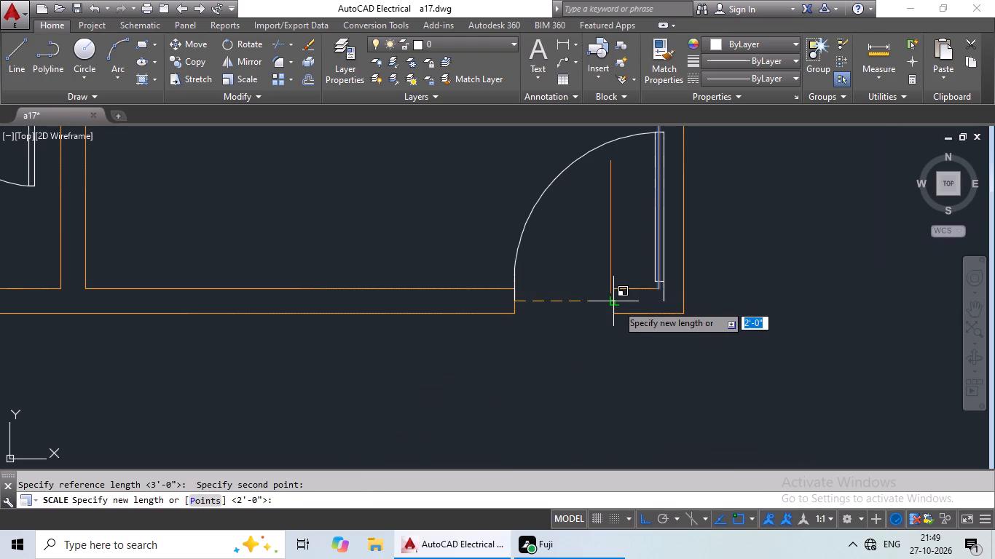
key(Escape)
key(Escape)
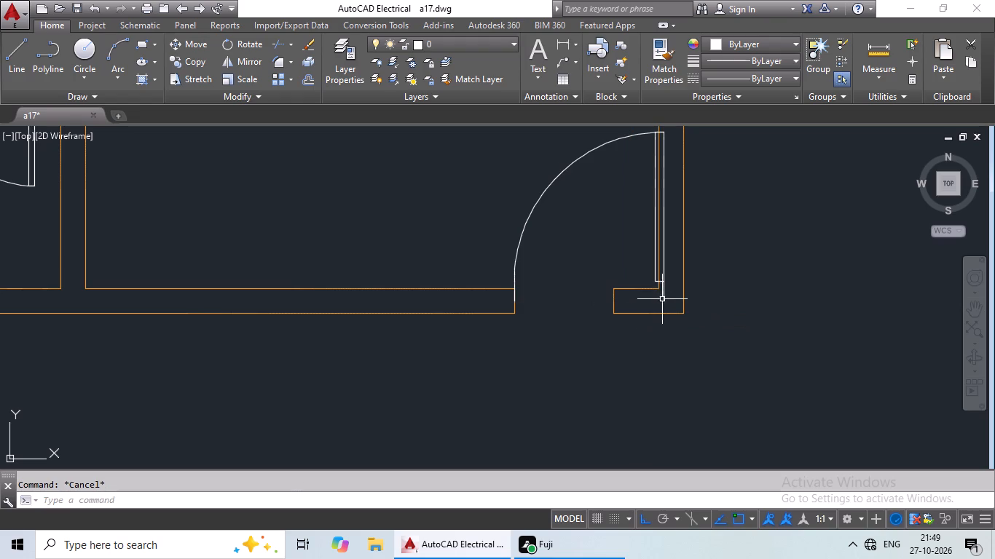
Scale the door in the narrow room's south wall by reference about its west jamb end, fitting its full width to the 2'-0" opening.
click(665, 294)
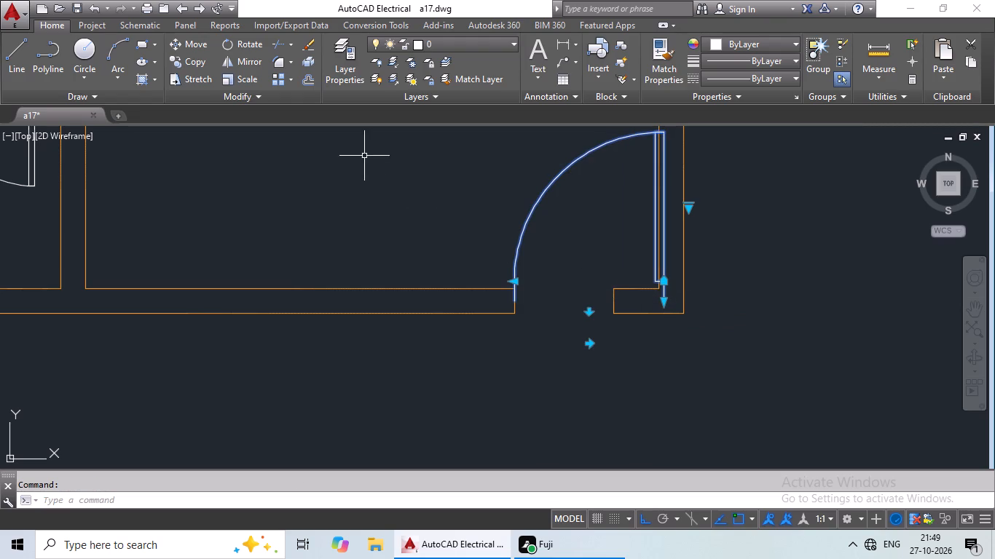
click(243, 78)
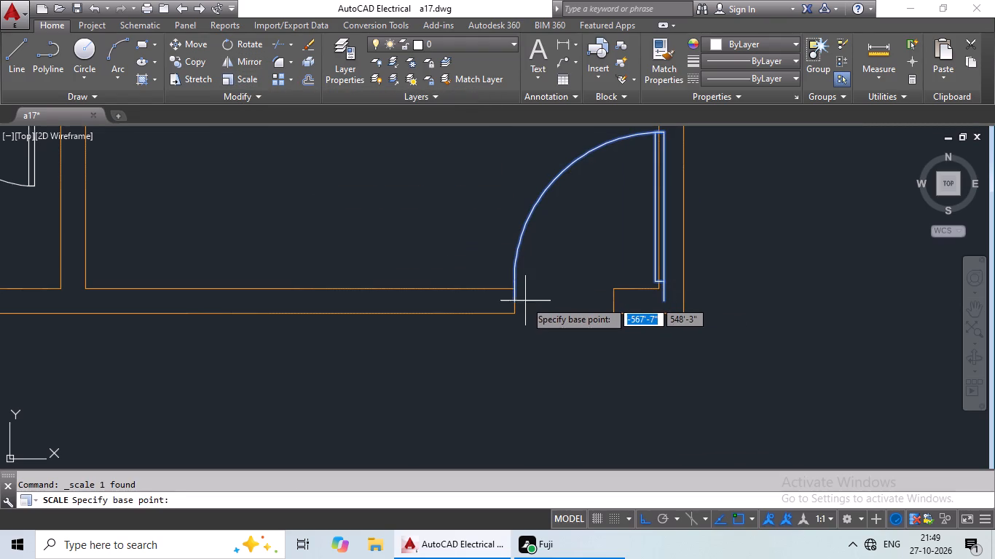
click(515, 301)
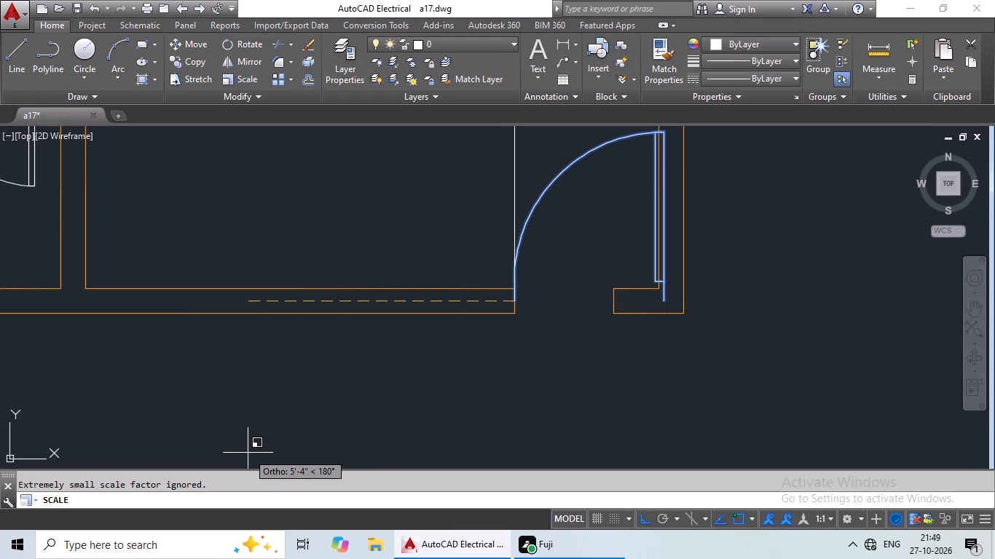
key(r)
key(space)
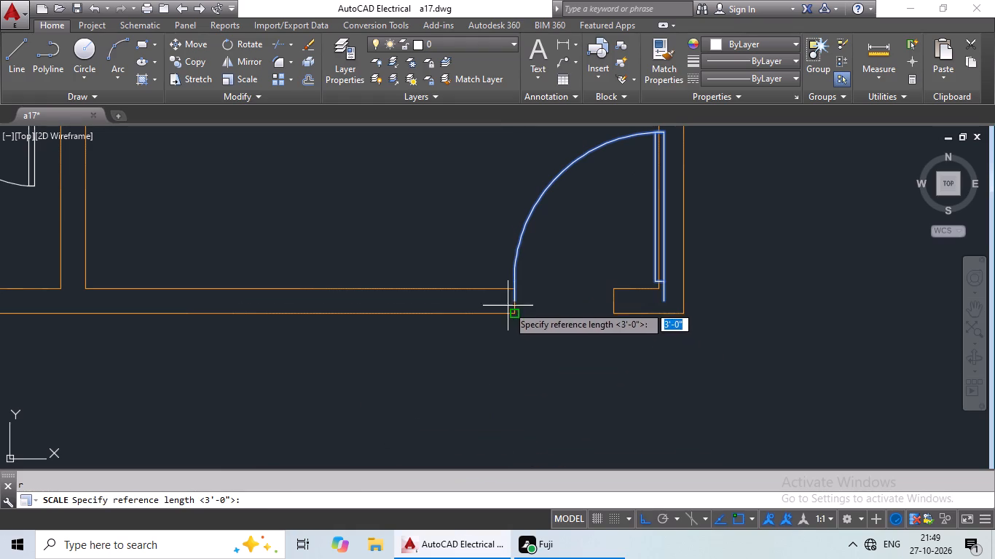
click(516, 301)
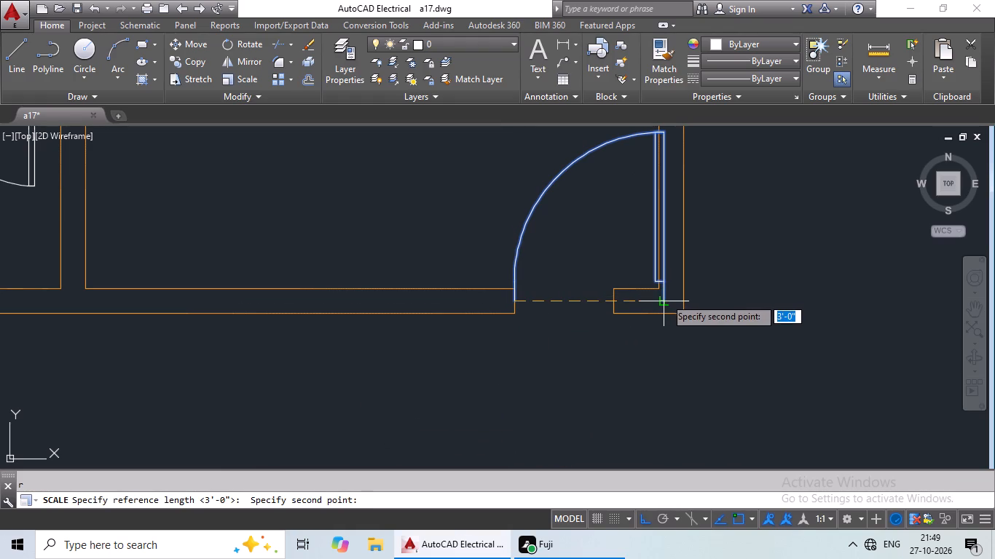
click(665, 298)
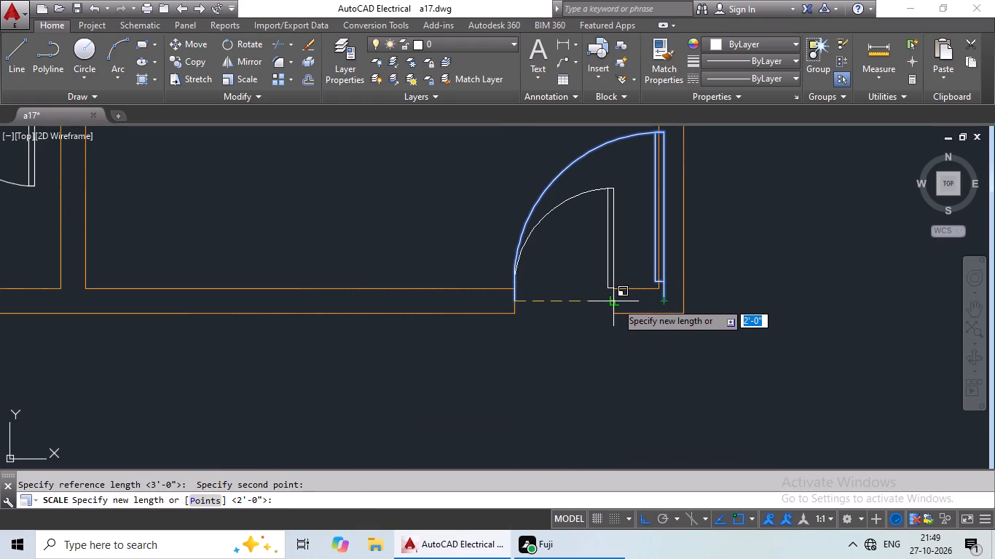
click(616, 302)
Copy the double door in the east wall north of the staircase and paste it into the east-wall opening of the southern block's large hall.
scroll(732, 276, down, 4)
middle_drag(731, 285, 495, 300)
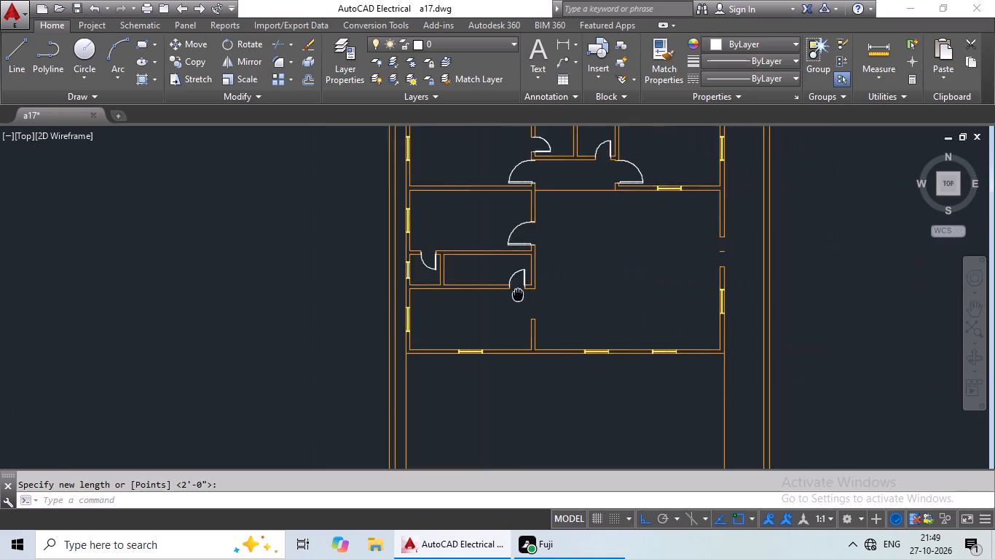
middle_drag(495, 300, 467, 305)
middle_drag(532, 282, 506, 322)
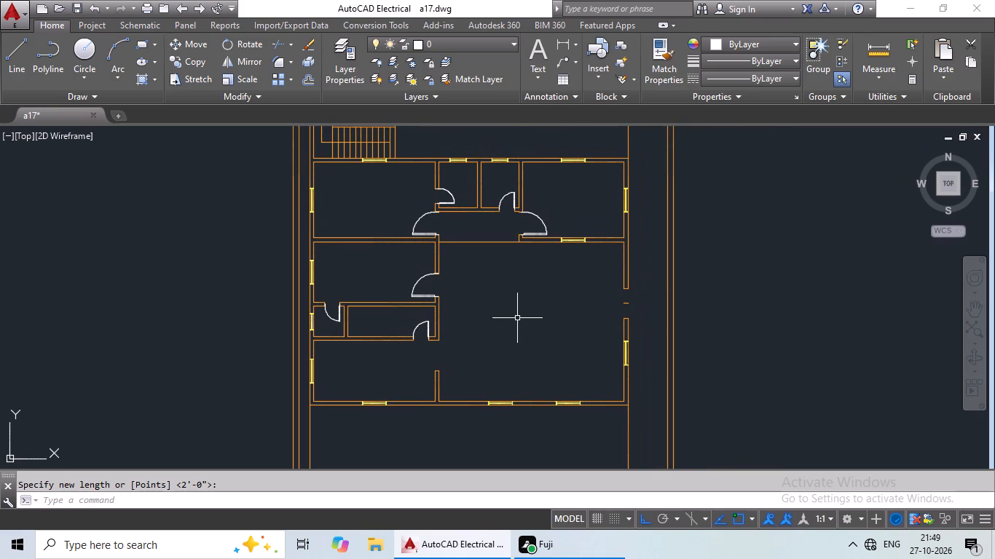
middle_drag(570, 279, 523, 362)
scroll(551, 308, down, 1)
middle_drag(551, 288, 519, 375)
click(530, 282)
scroll(531, 295, up, 3)
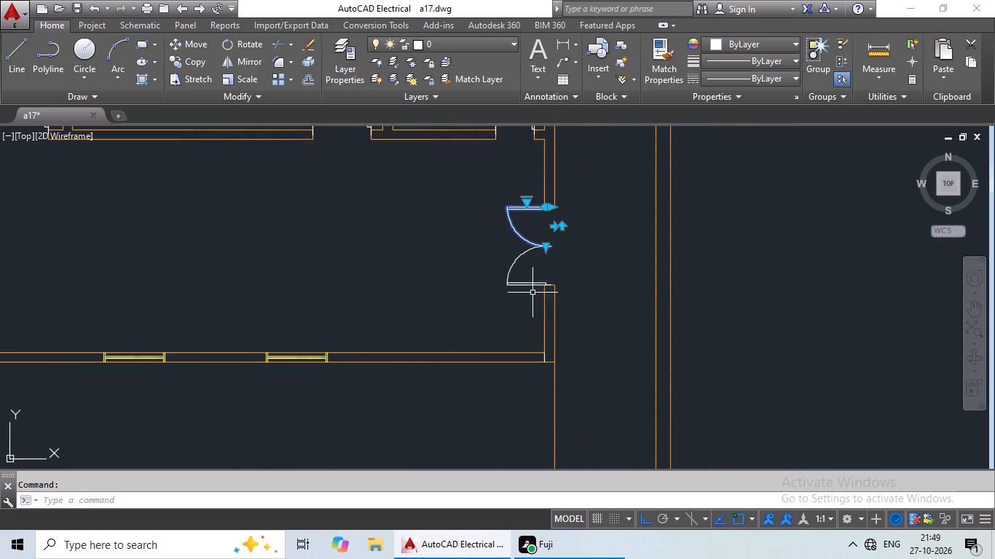
drag(576, 231, 480, 298)
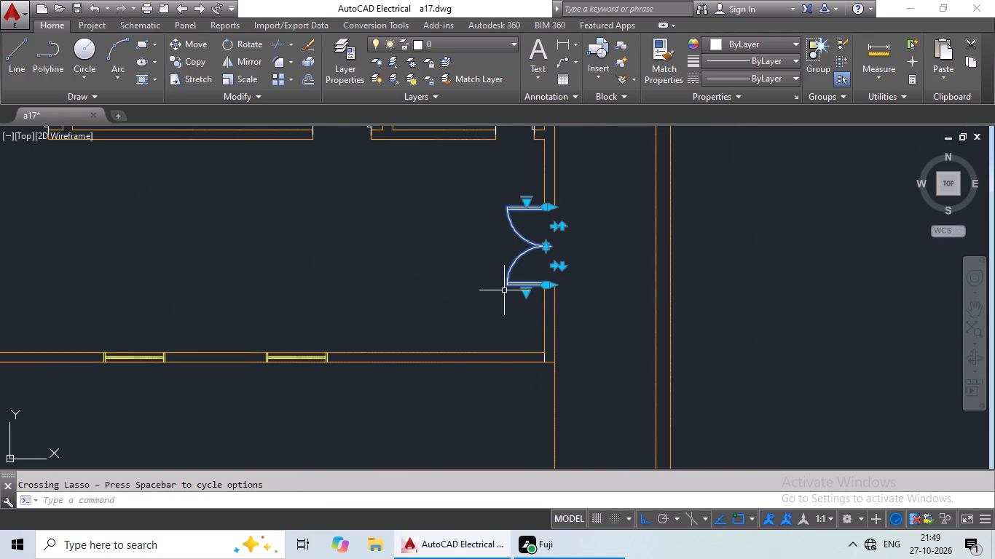
key(ctrl+c)
key(ctrl+v)
middle_drag(469, 333, 495, 197)
scroll(496, 204, down, 2)
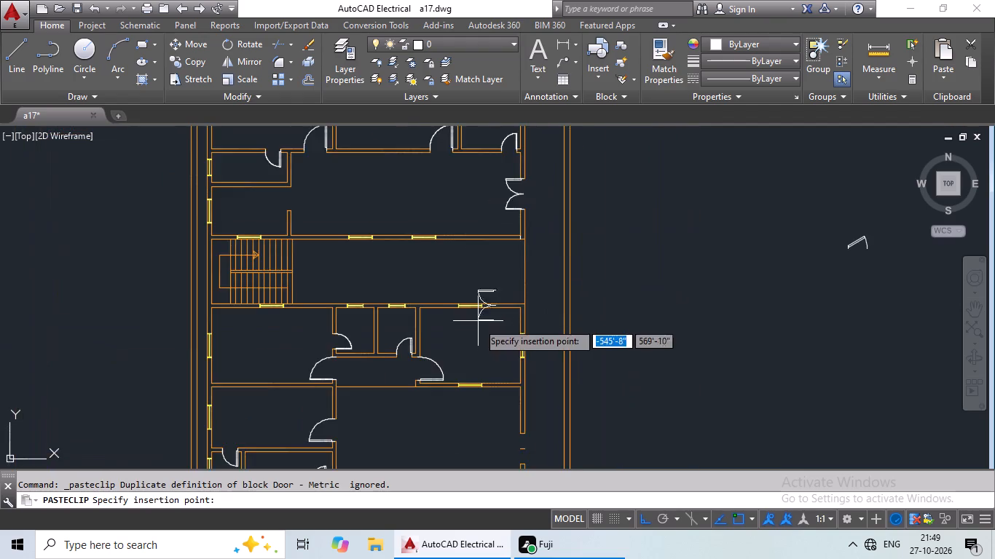
middle_drag(479, 322, 493, 229)
scroll(530, 368, up, 5)
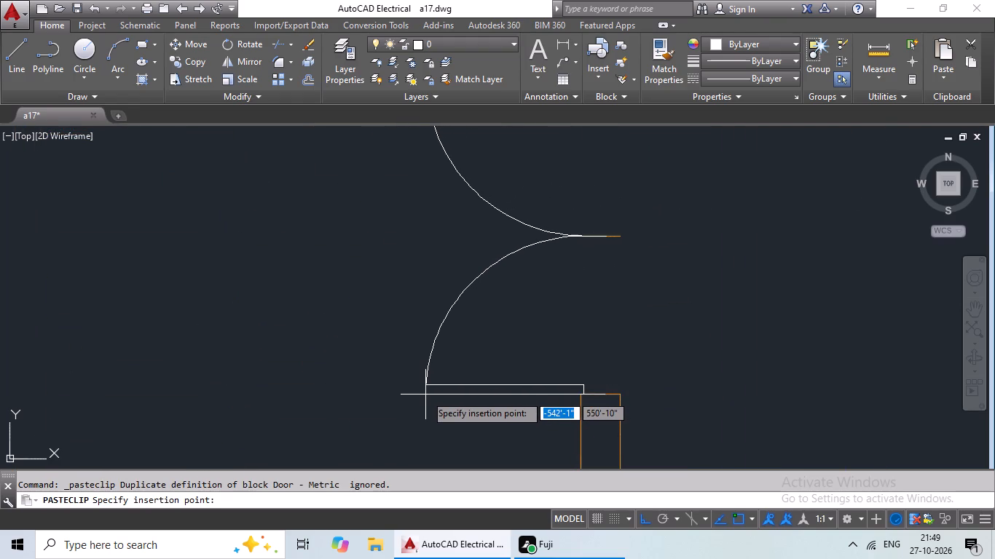
click(425, 394)
Delete the short orange line left at the middle of the southern hall's double-door opening.
scroll(564, 294, down, 2)
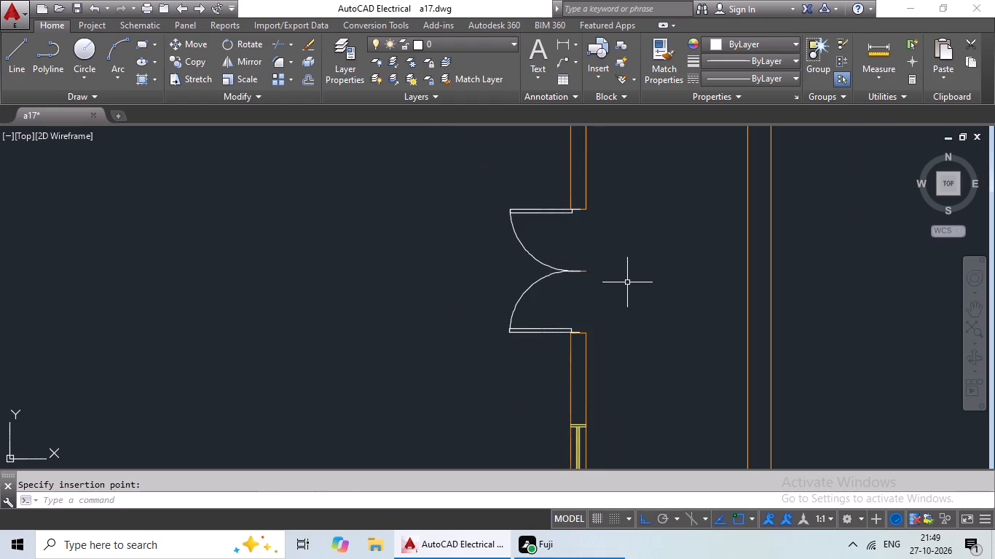
click(586, 273)
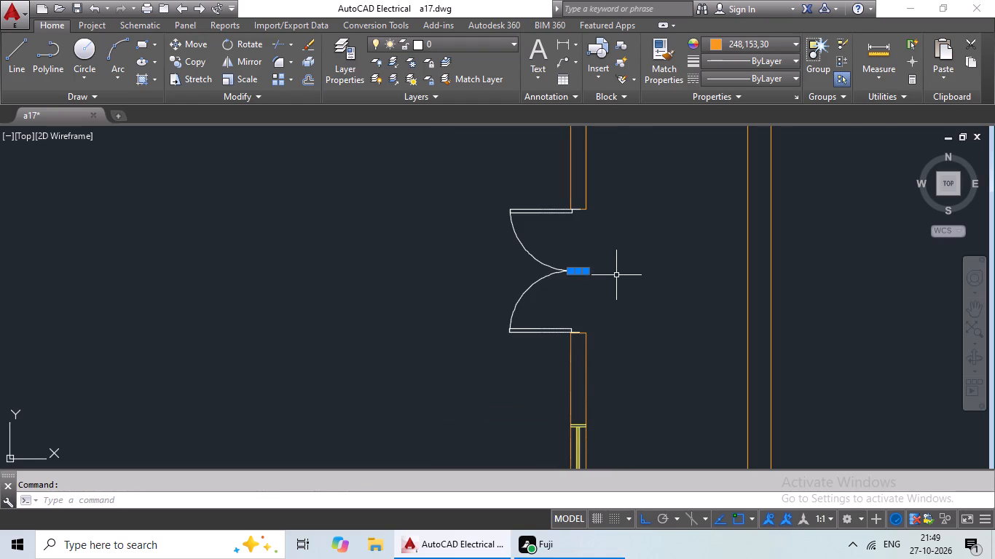
key(Delete)
Draw a 4' vertical line closing the opening between the southern block's southwest room and the large hall, along the hall-side wall face.
scroll(616, 275, down, 4)
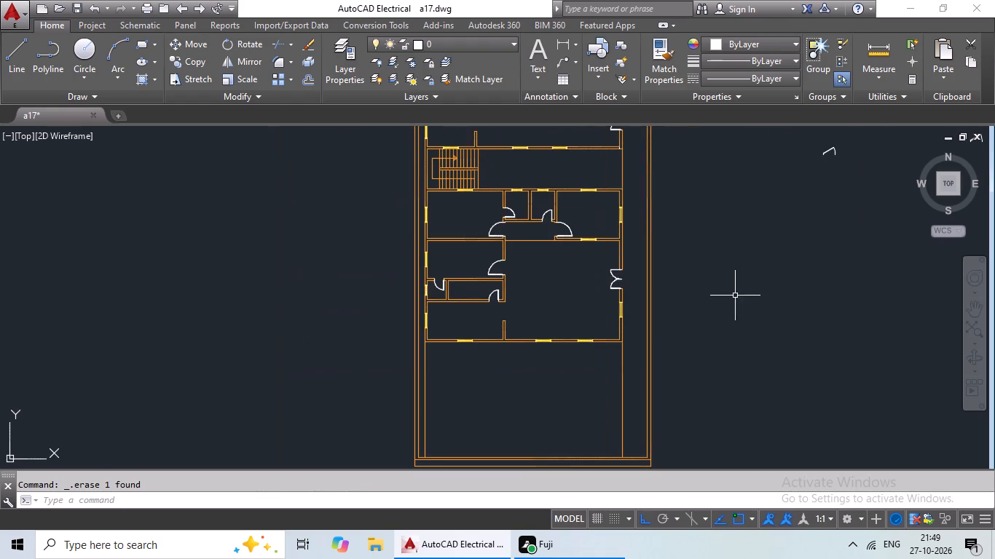
middle_drag(730, 297, 509, 360)
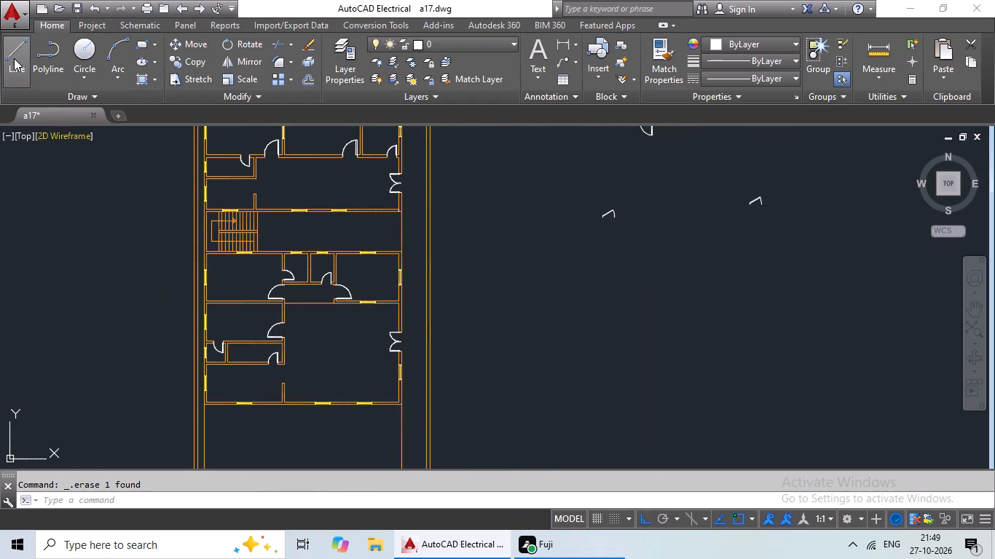
click(15, 58)
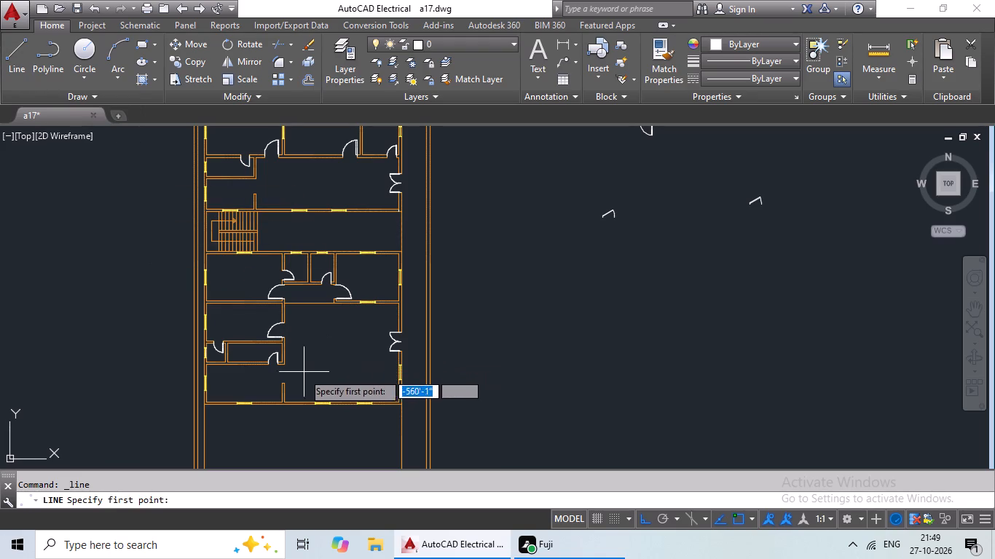
scroll(296, 377, up, 4)
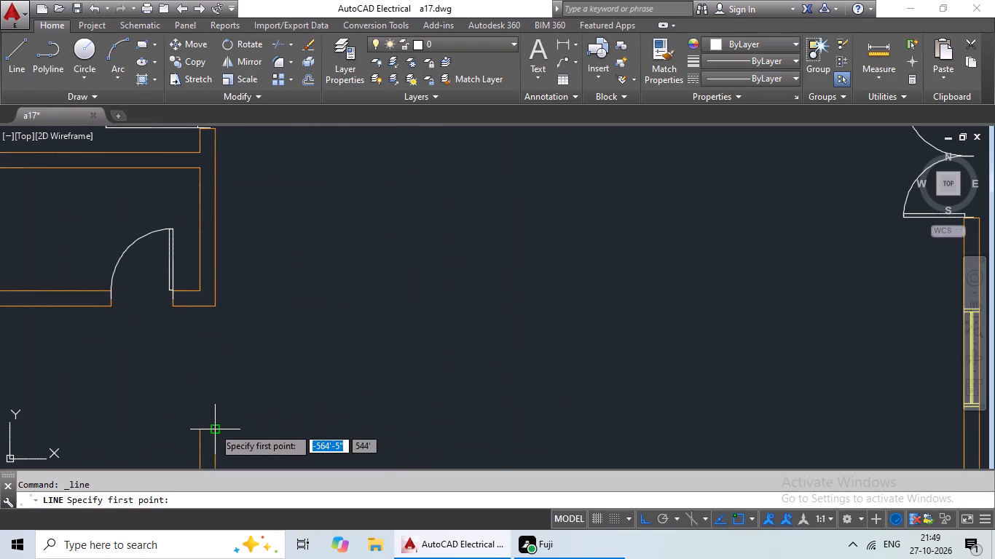
click(213, 428)
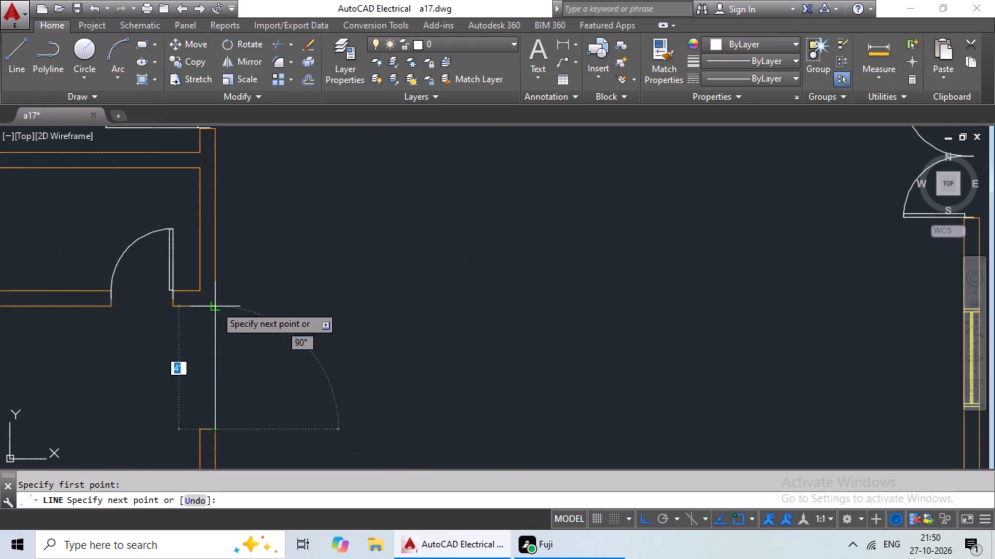
click(215, 305)
key(Escape)
Draw a vertical line across the opening just north of the staircase, from the wall stub's east corner to the small room's southeast corner.
scroll(390, 301, down, 3)
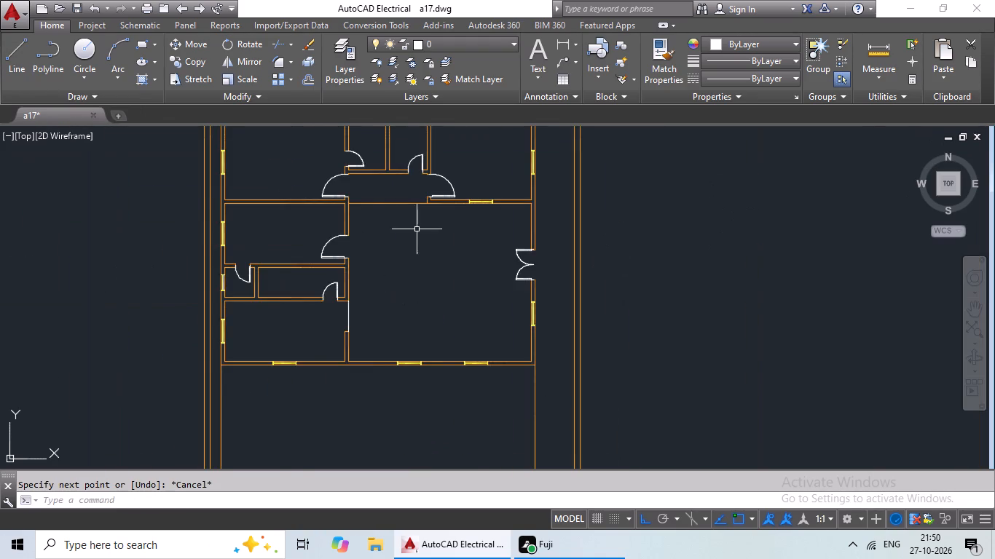
middle_drag(414, 241, 372, 451)
middle_drag(371, 326, 372, 419)
click(23, 73)
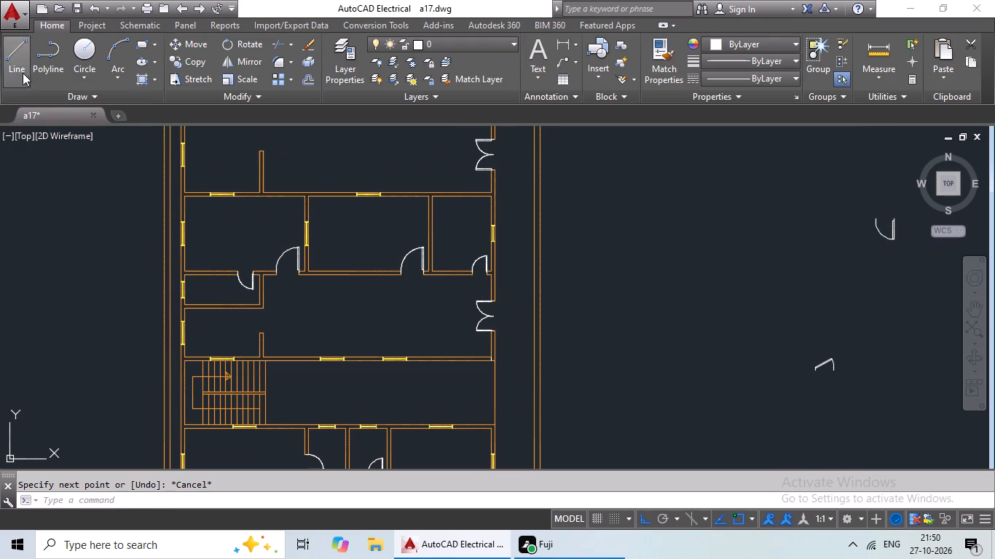
scroll(248, 329, up, 3)
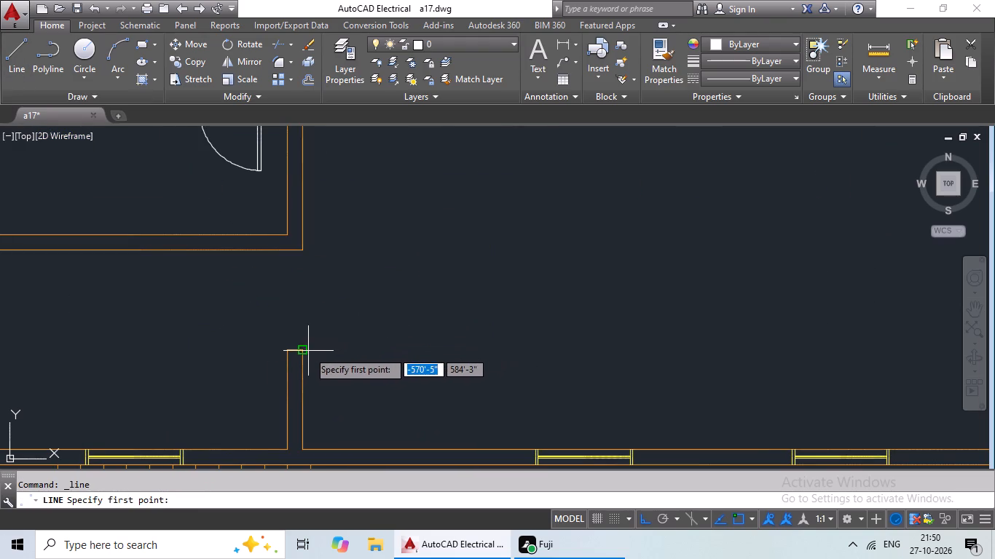
click(304, 352)
click(300, 251)
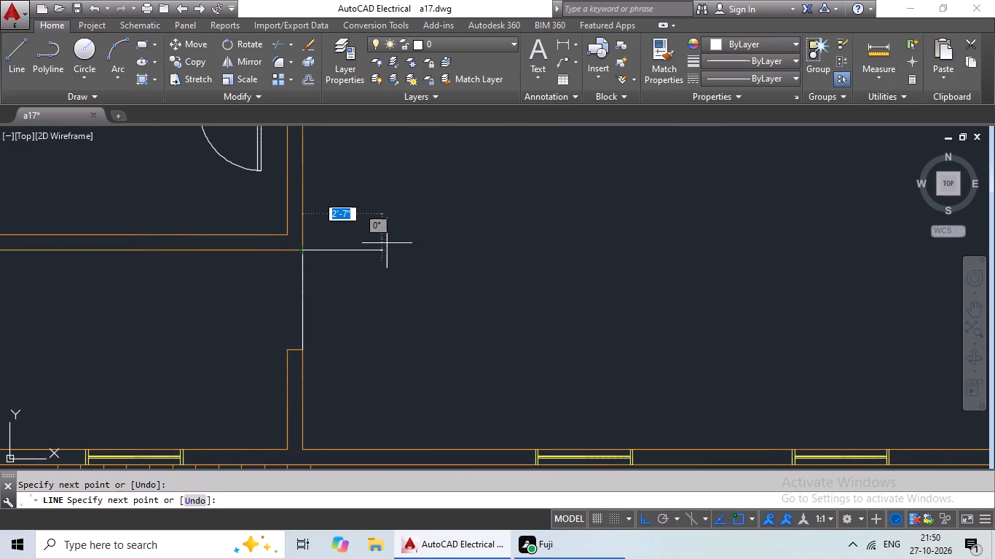
key(Escape)
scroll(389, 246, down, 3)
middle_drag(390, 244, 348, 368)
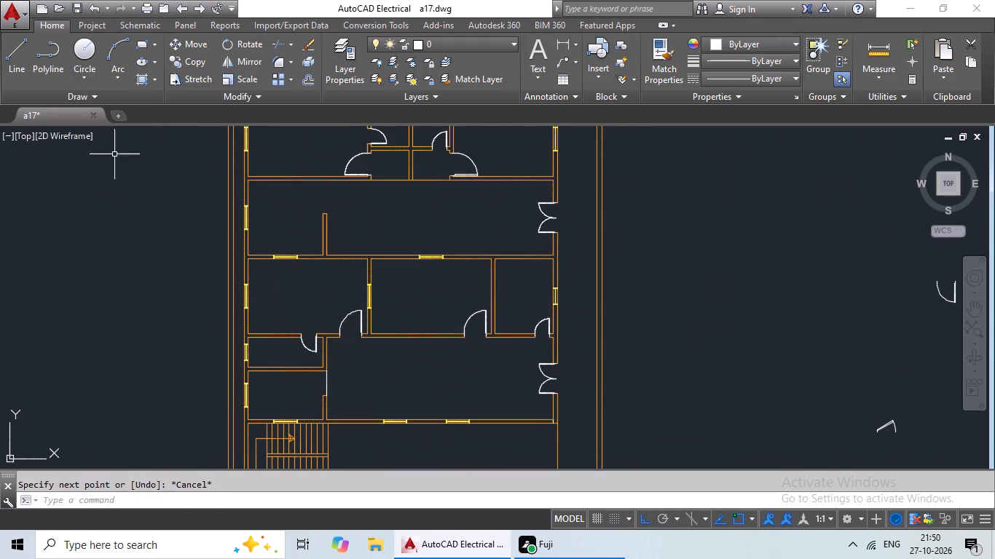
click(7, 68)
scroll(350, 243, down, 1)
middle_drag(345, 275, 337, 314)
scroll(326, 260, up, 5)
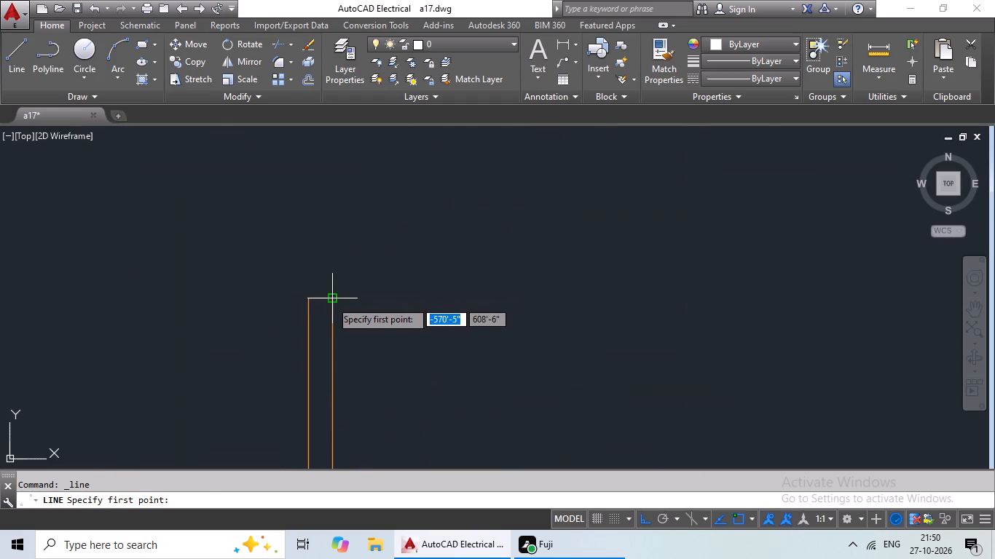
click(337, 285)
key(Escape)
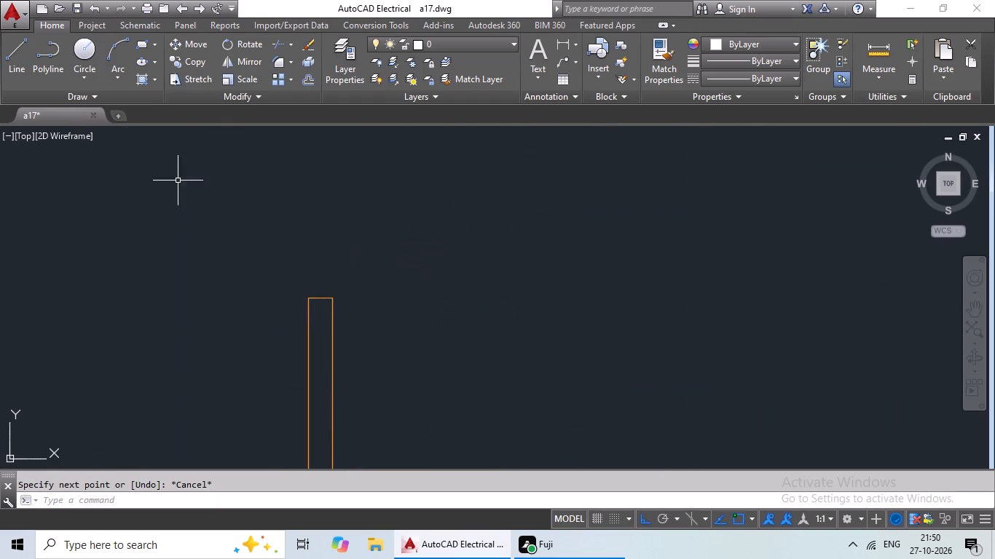
Draw a vertical line about 4'-7" long from the east corner of the northern hall's partition stub up to the hall's north wall.
click(22, 71)
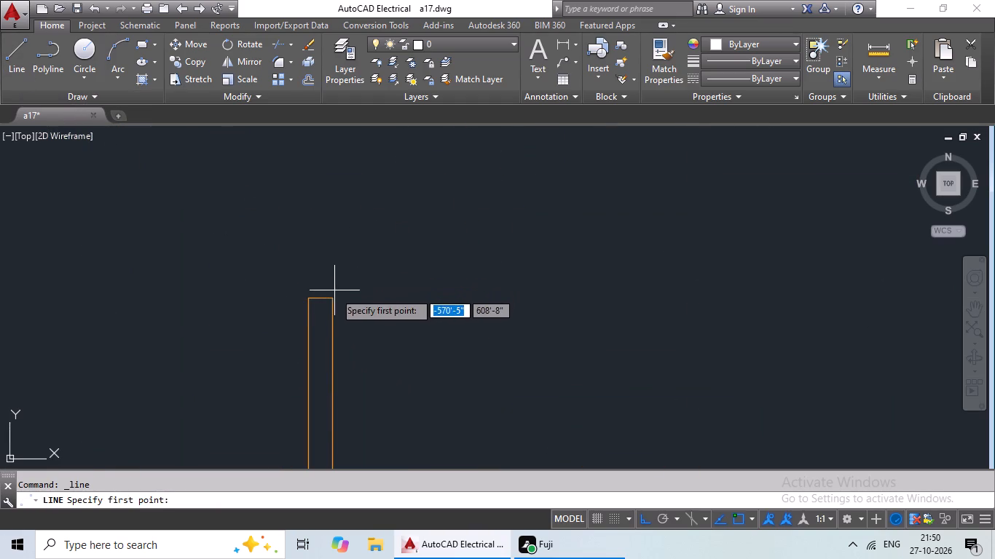
click(332, 298)
middle_drag(370, 234, 385, 375)
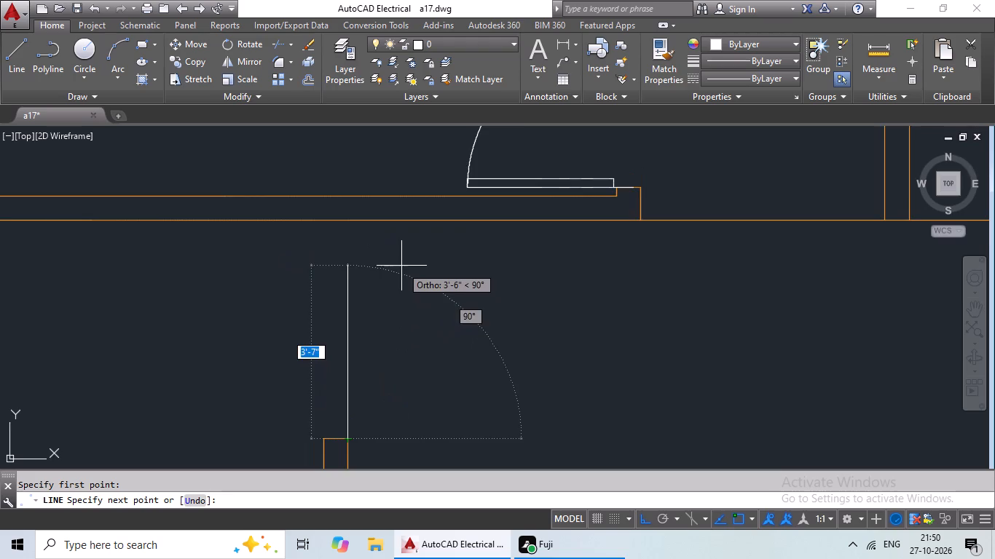
scroll(401, 266, down, 2)
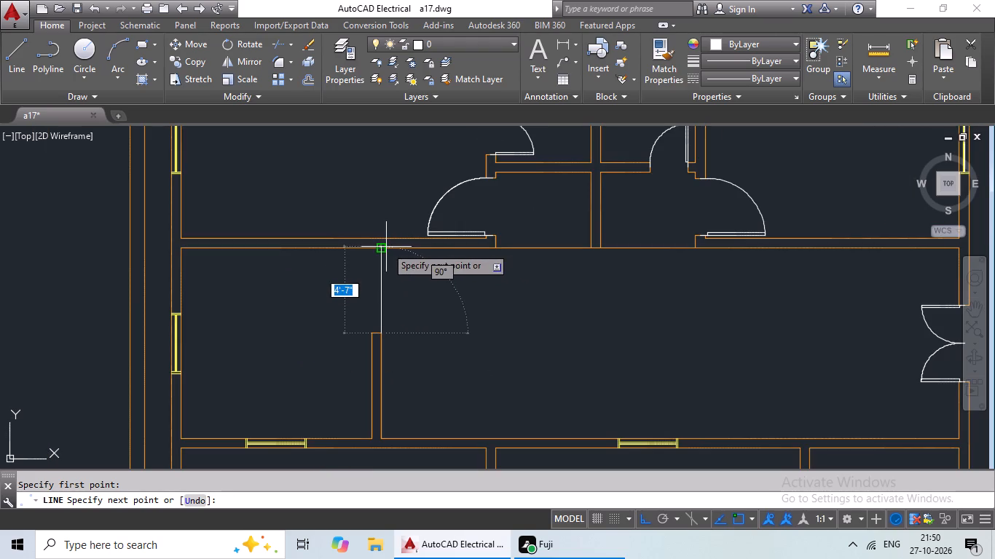
click(381, 247)
key(Escape)
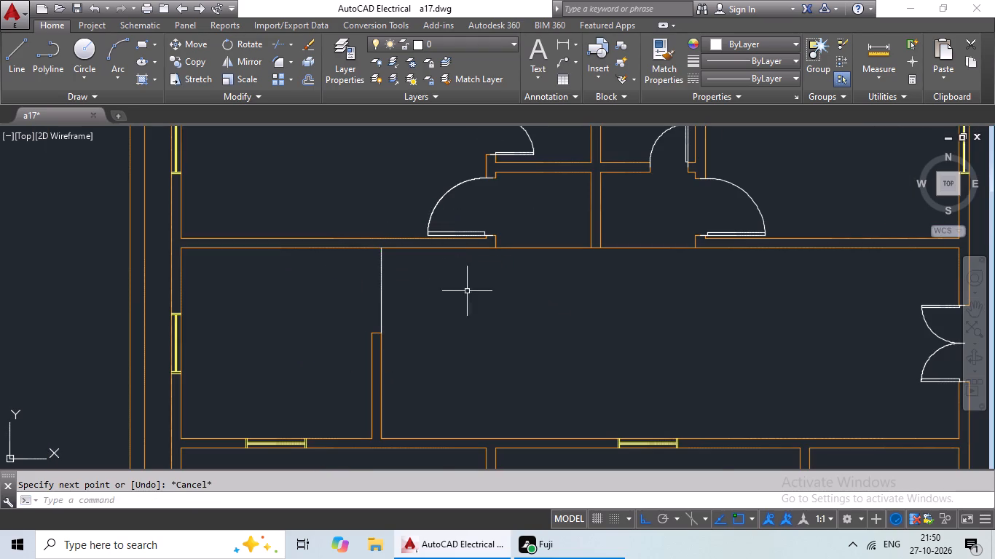
Recolour the three white lines closing the northern hall, north-of-staircase and southwest-room openings to orange 248,153,30.
scroll(488, 297, down, 2)
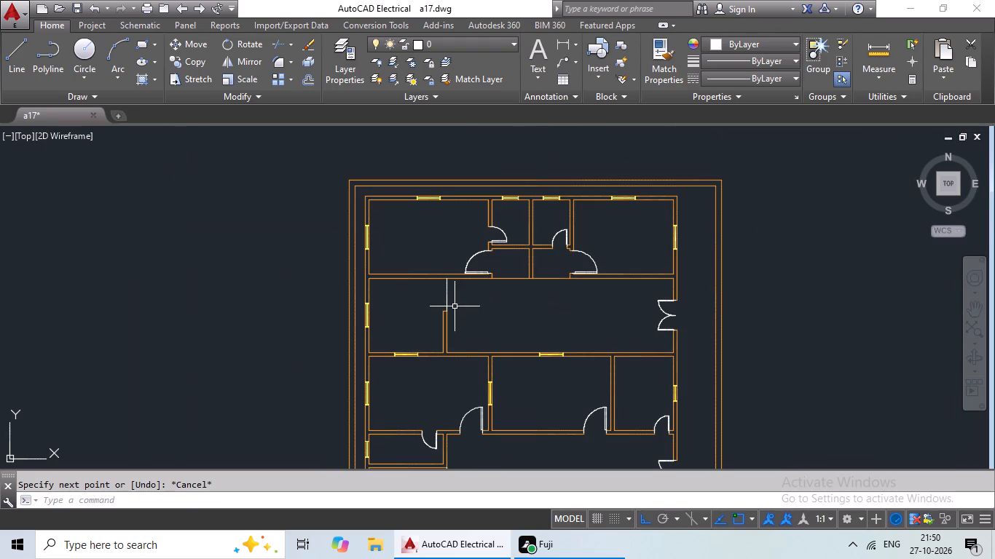
click(445, 296)
scroll(497, 312, down, 2)
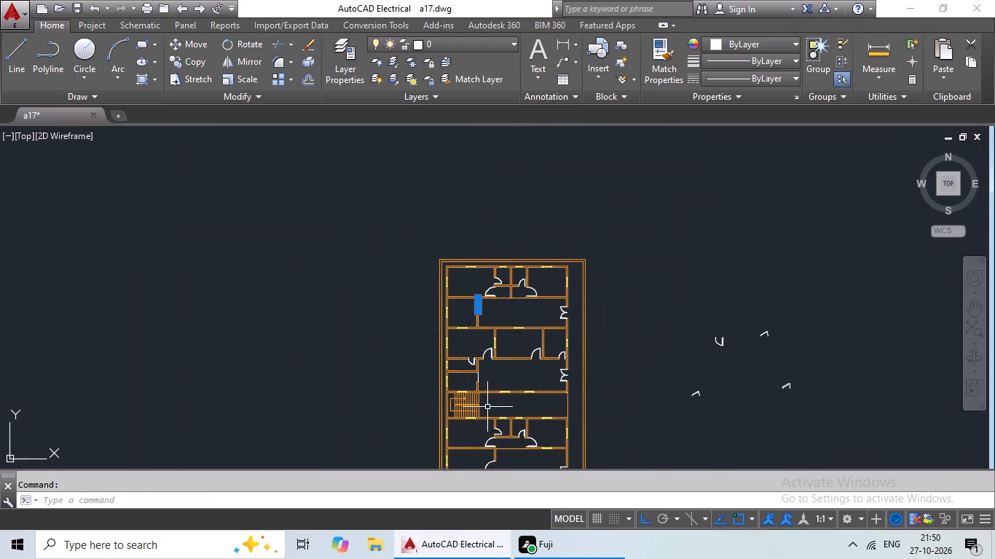
middle_drag(501, 384, 510, 322)
scroll(492, 312, up, 3)
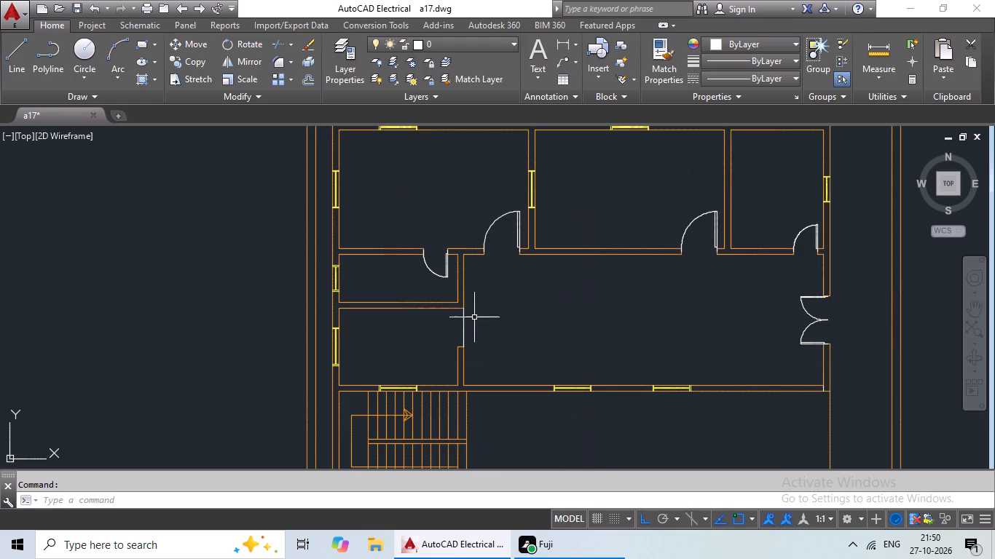
click(463, 322)
scroll(580, 324, down, 2)
middle_drag(574, 337, 565, 279)
middle_drag(546, 398, 541, 294)
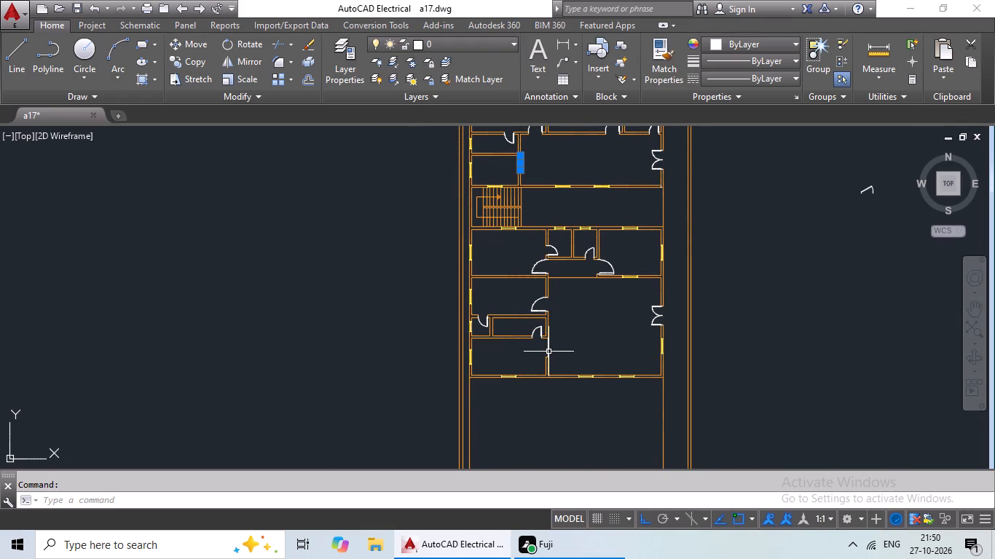
click(549, 351)
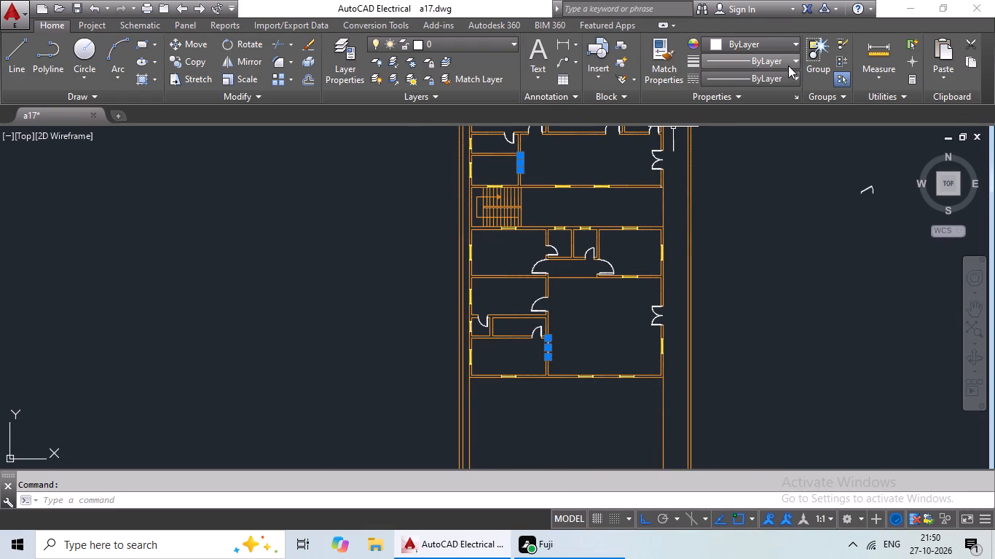
click(788, 65)
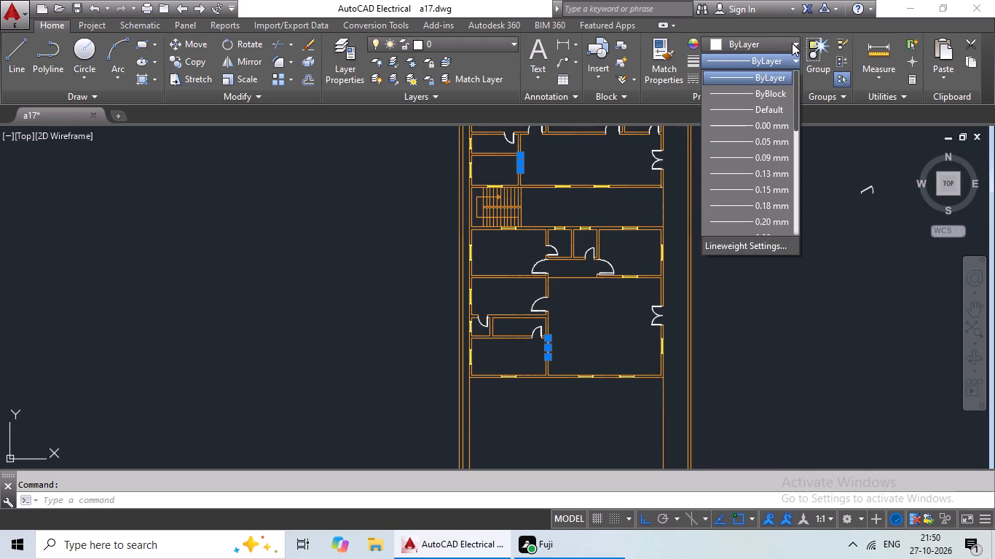
click(792, 43)
click(792, 43)
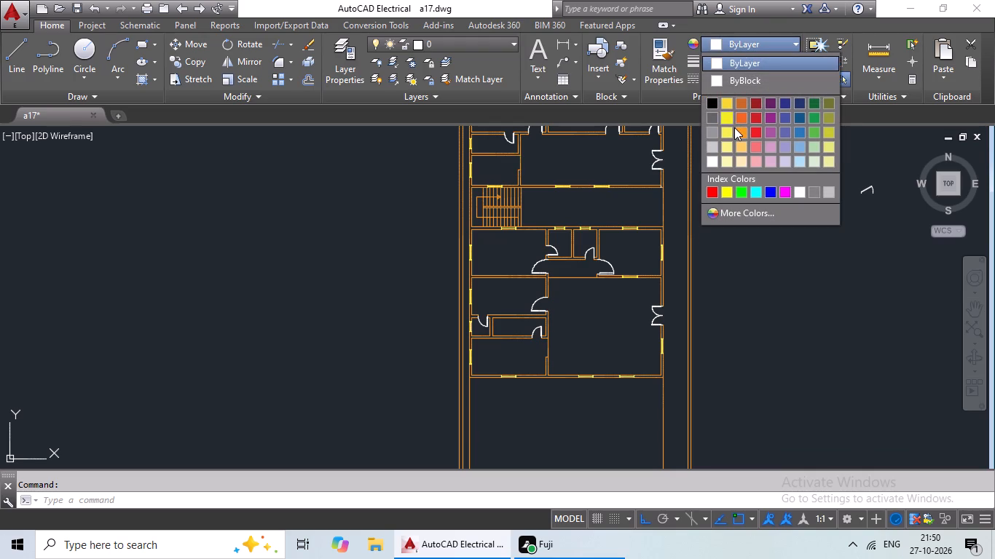
click(734, 127)
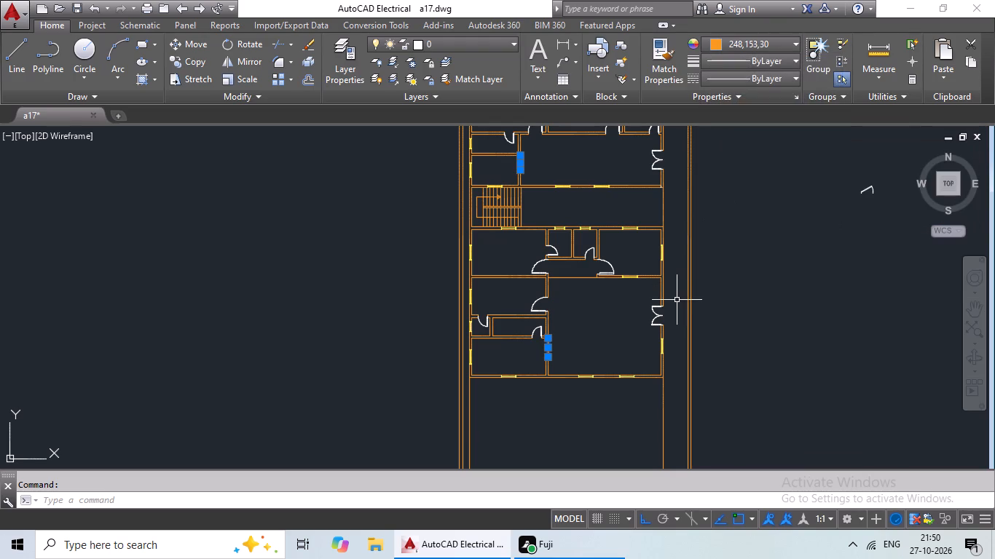
key(Escape)
Insert the Dining Set - 36 x 72 in. block from DesignCenter into the empty space east of the plan's southern block.
scroll(557, 356, up, 3)
middle_drag(579, 333, 487, 412)
scroll(508, 386, down, 2)
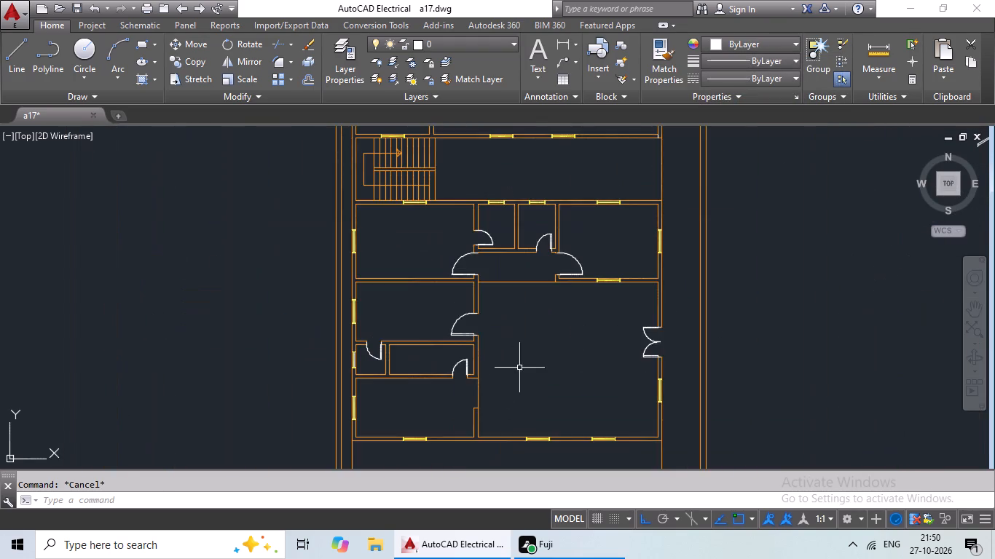
middle_drag(539, 349, 416, 422)
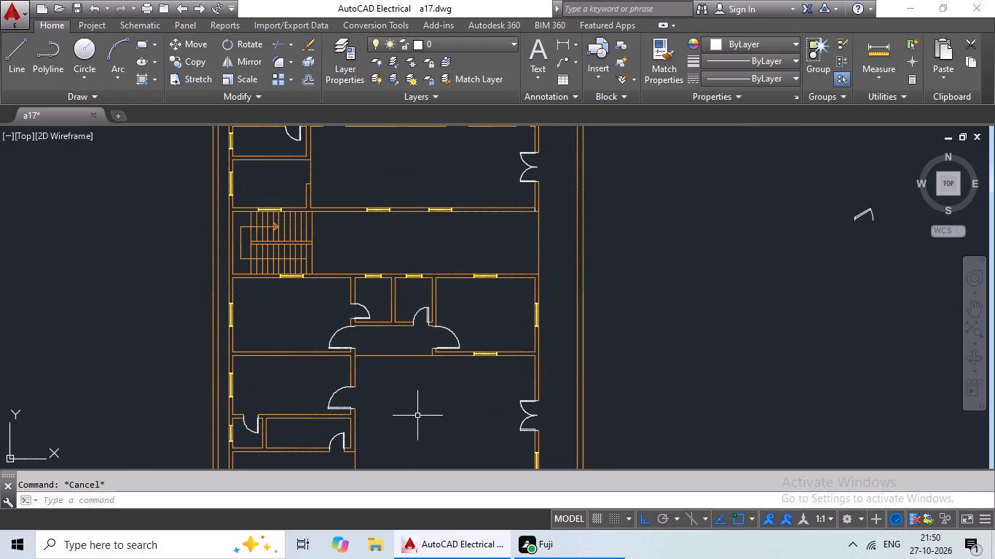
text(dc)
key(space)
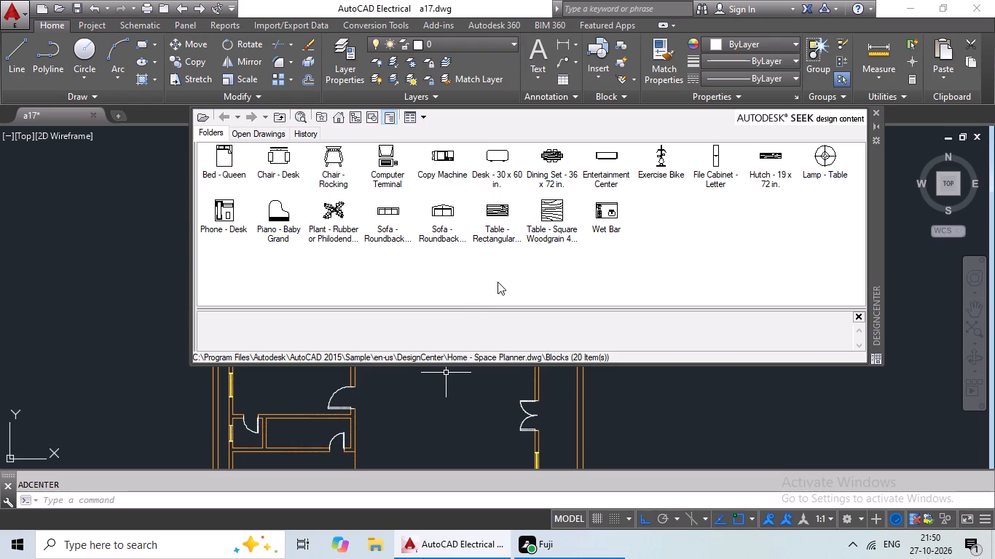
double_click(552, 151)
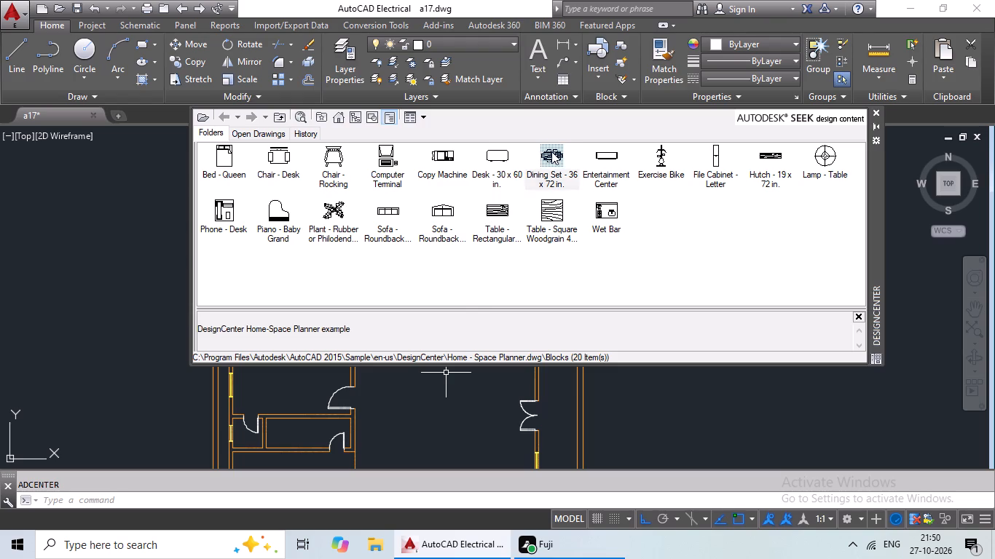
click(511, 362)
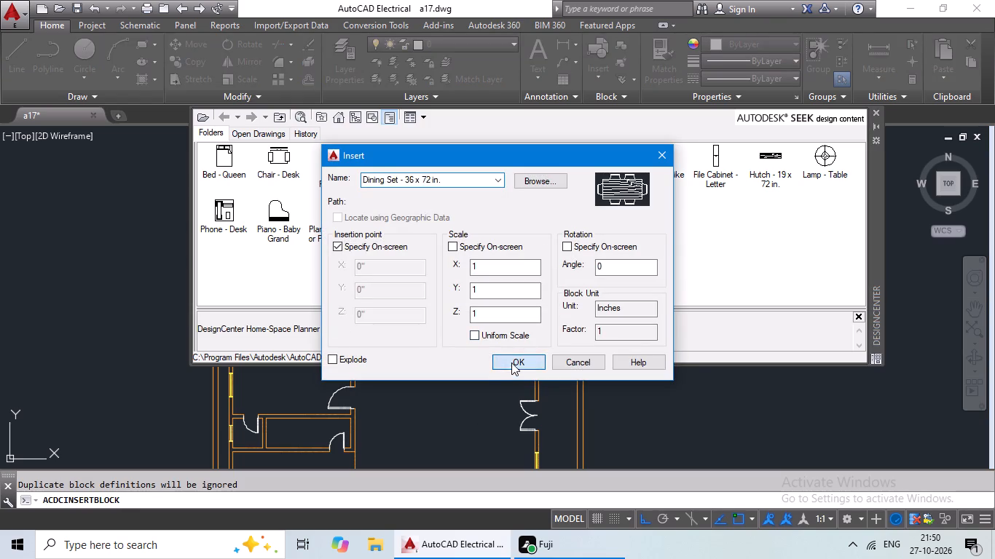
click(696, 389)
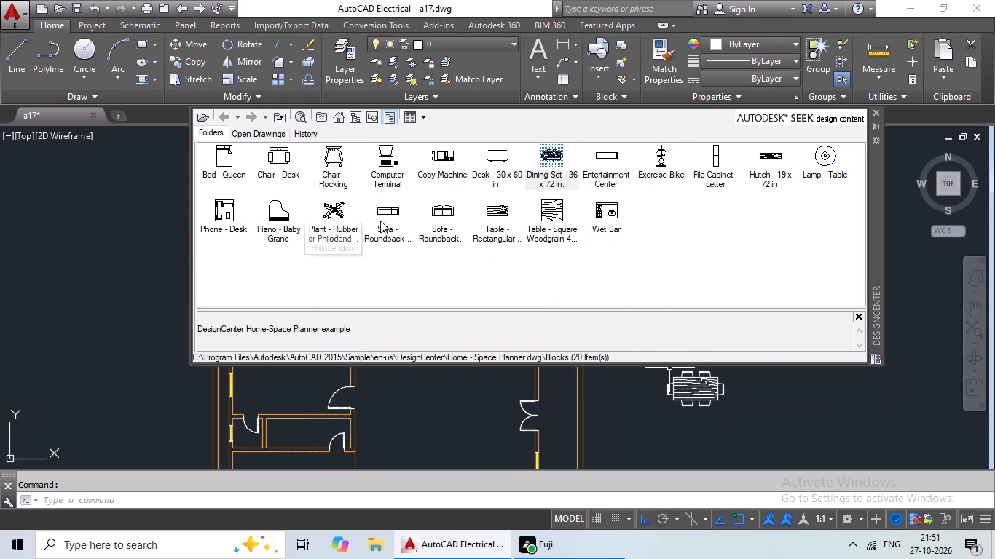
Insert the Sofa - Roundback 7 ft. and Sofa - Roundback Loveseat 5 ft. blocks in a row east of the dining set.
double_click(382, 219)
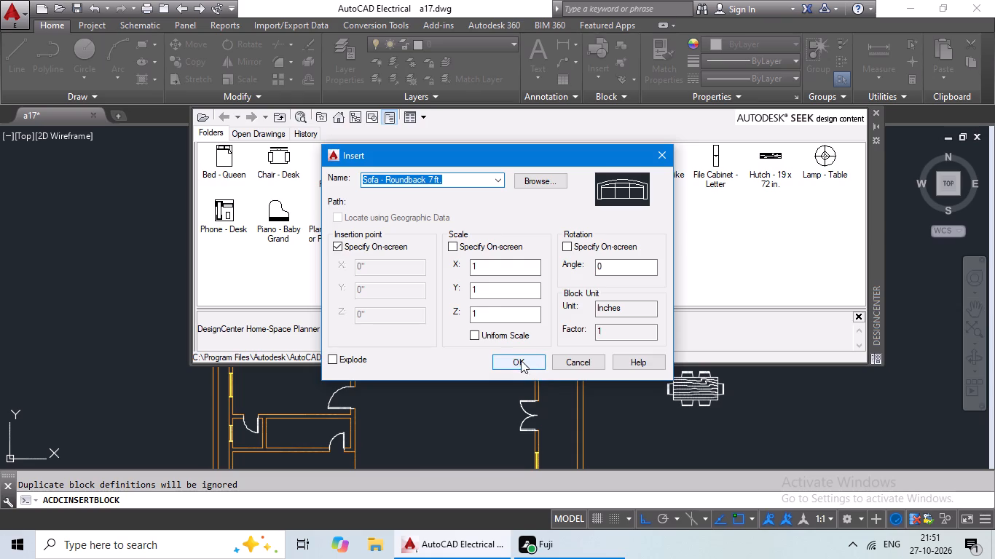
click(521, 360)
click(764, 381)
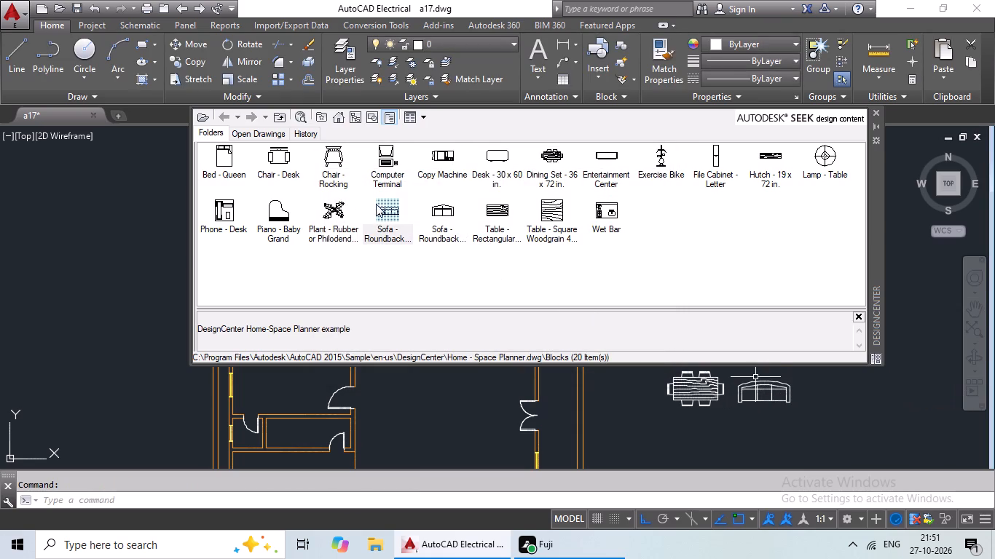
double_click(446, 209)
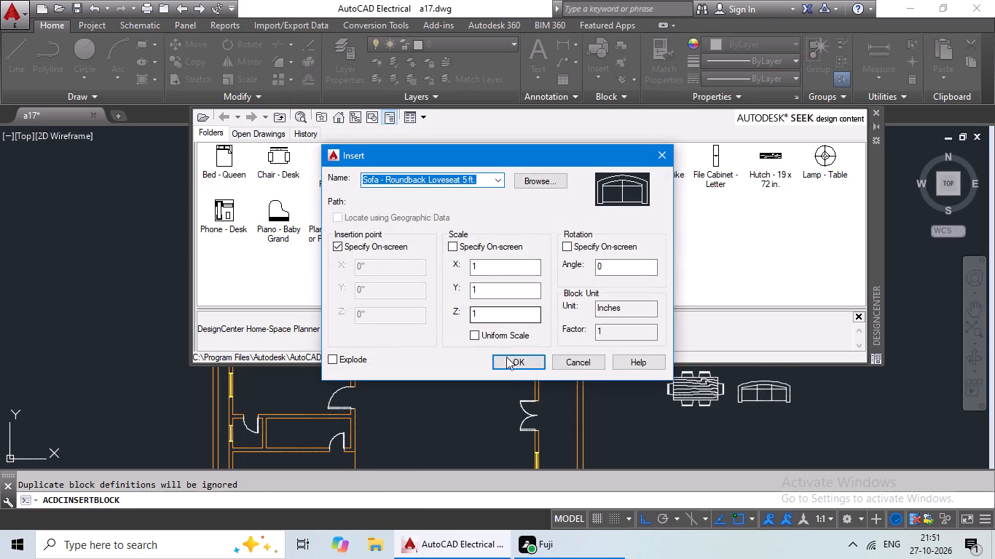
click(509, 363)
click(854, 383)
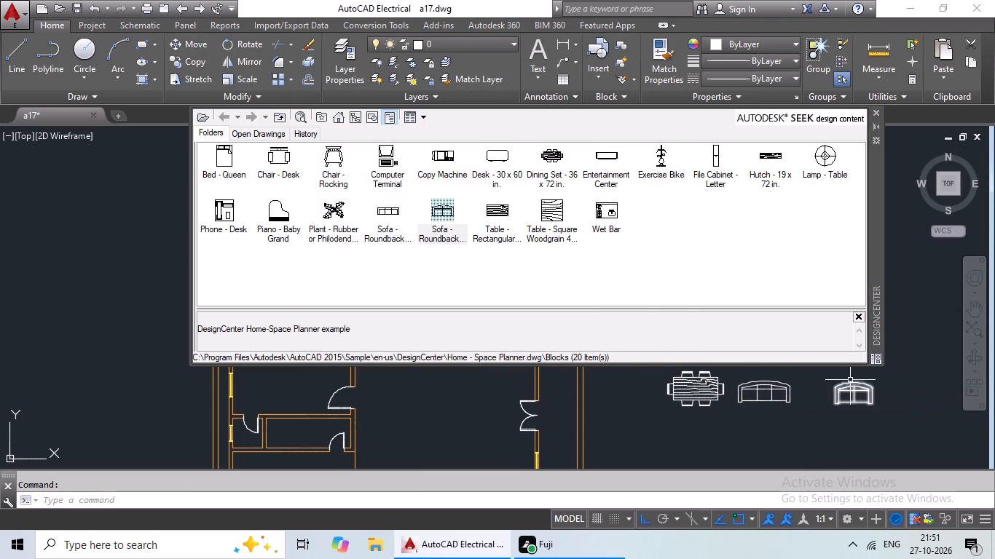
Insert two Bed - Queen blocks side by side in the empty space below the dining set and sofas.
double_click(219, 154)
click(515, 364)
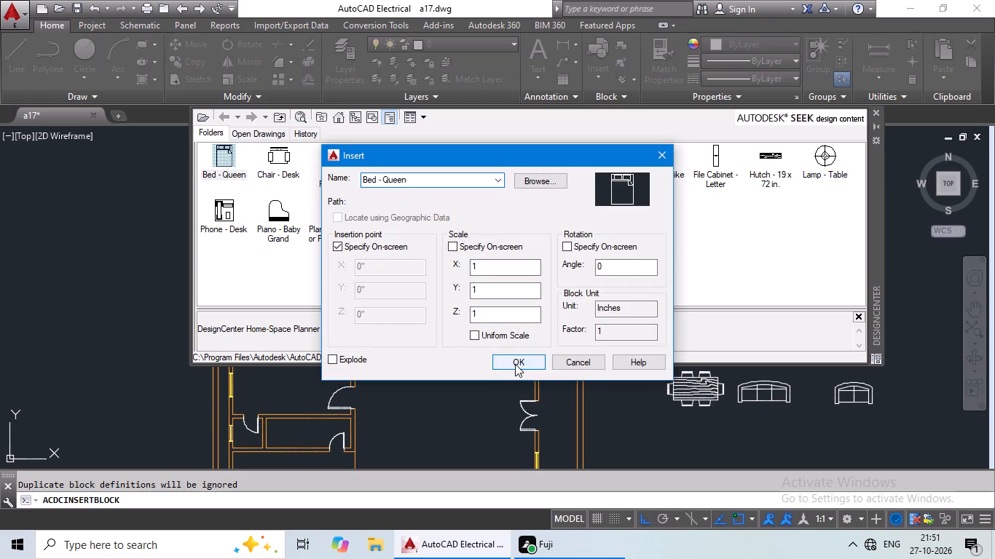
click(651, 417)
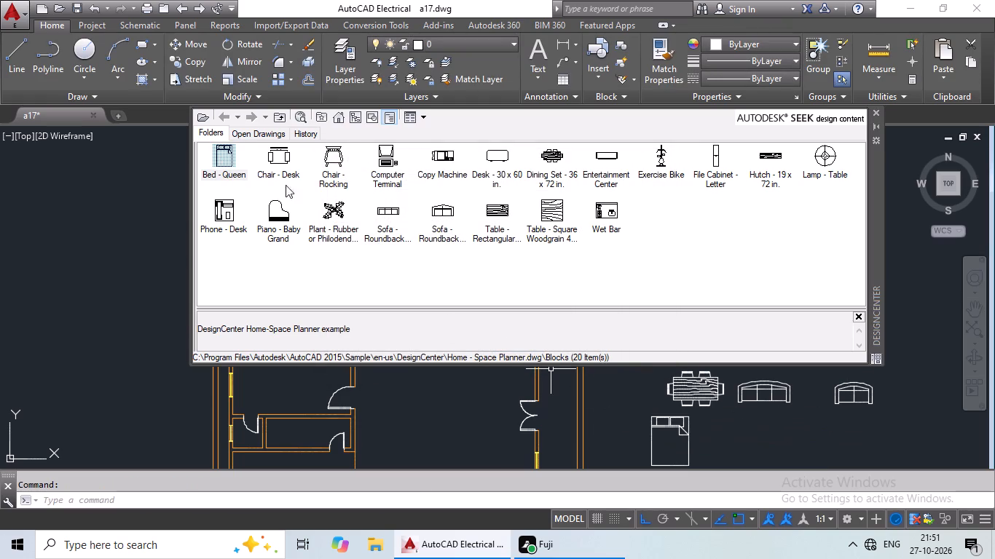
double_click(229, 164)
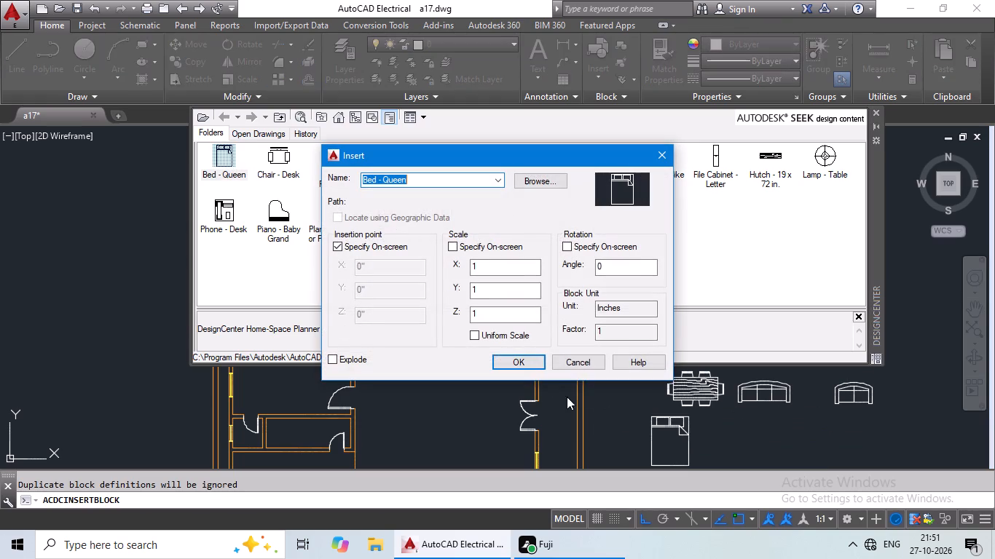
click(498, 355)
click(733, 427)
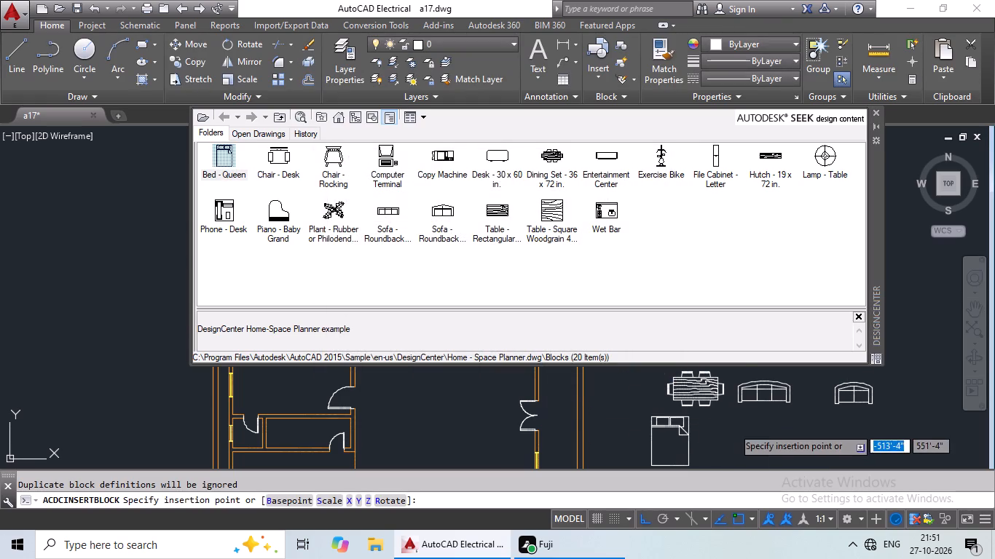
Insert the Range-Oven - 30 in top block from the DesignCenter sample Kitchens.dwg, east of the two beds.
click(346, 117)
double_click(337, 152)
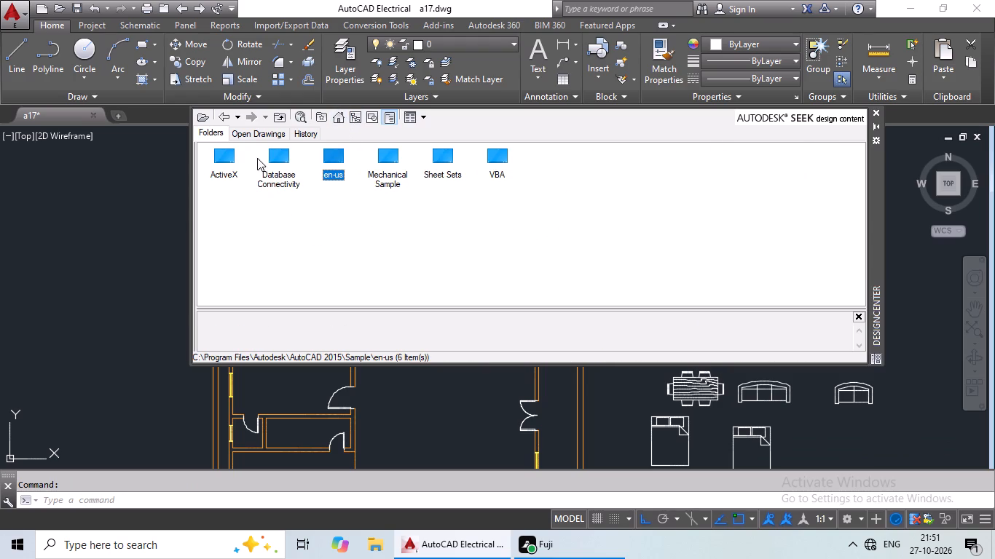
double_click(237, 159)
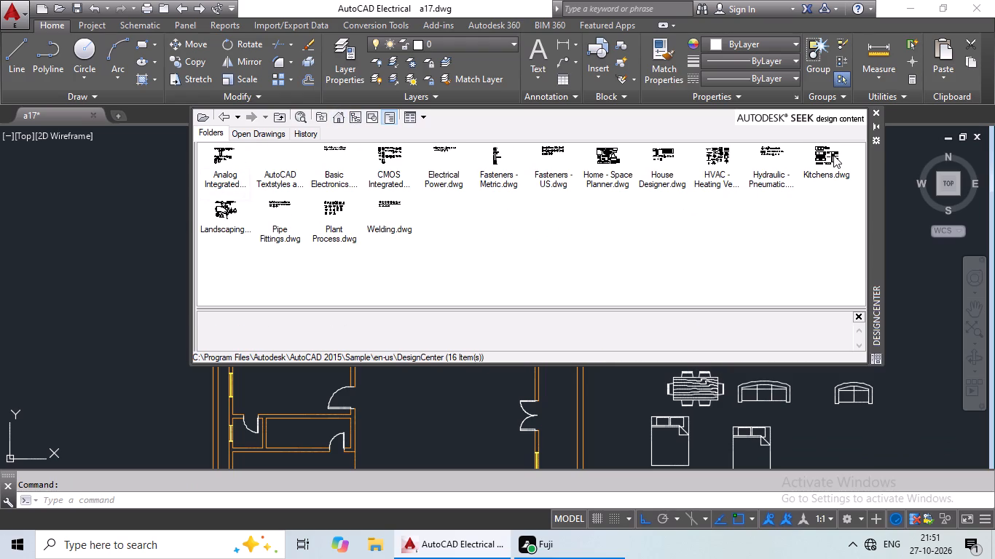
double_click(832, 155)
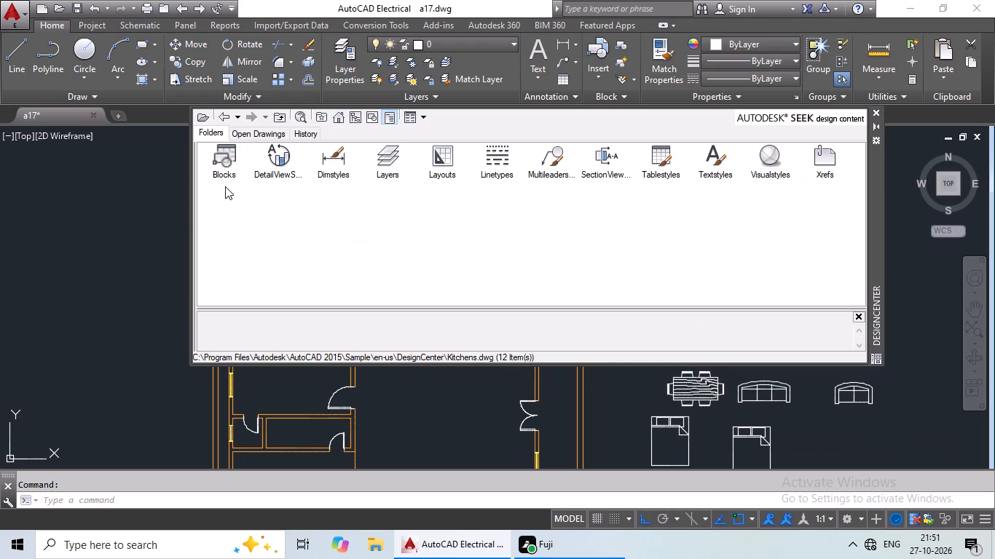
double_click(225, 186)
double_click(227, 178)
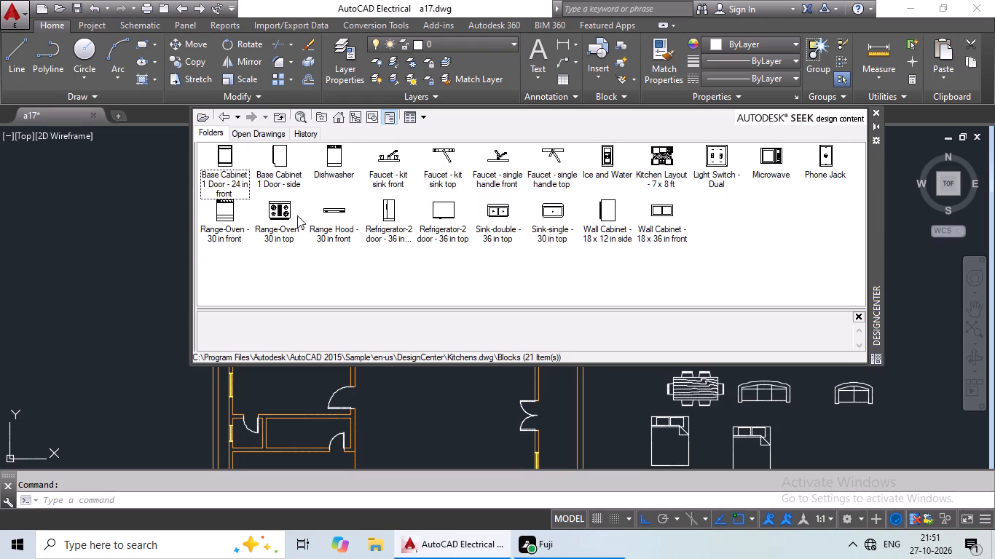
double_click(291, 215)
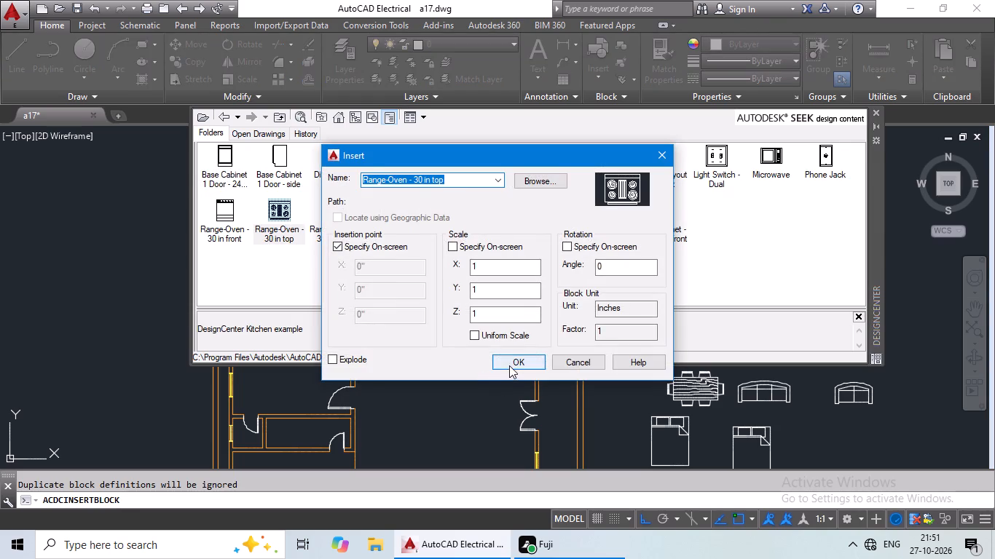
click(509, 365)
click(824, 437)
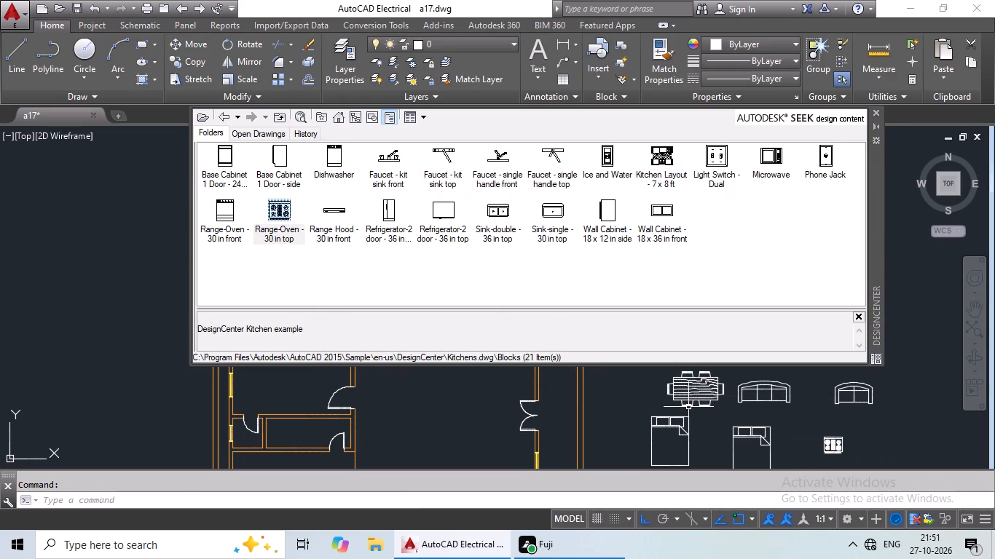
Insert the Sink-double - 36 in top block from DesignCenter, just east of the range-oven.
double_click(487, 211)
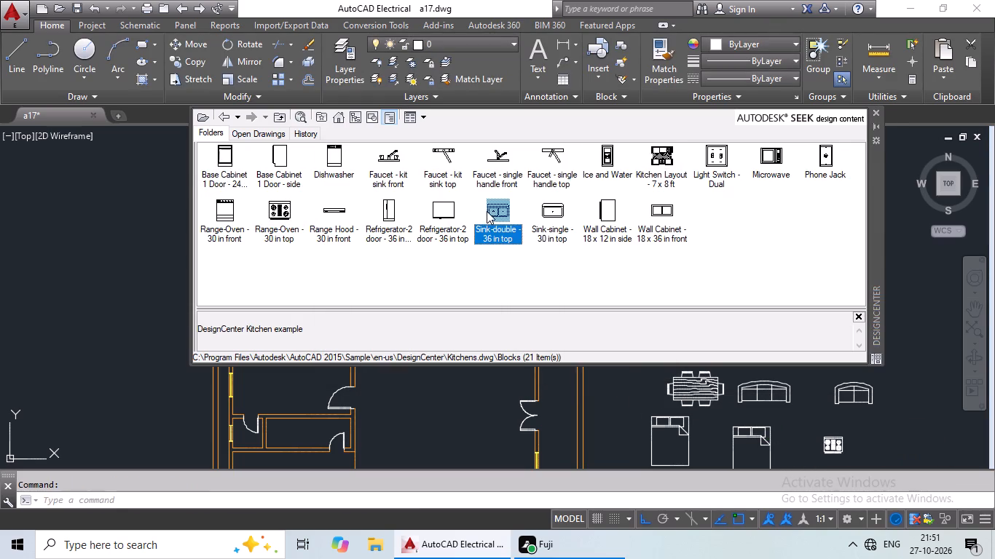
click(522, 359)
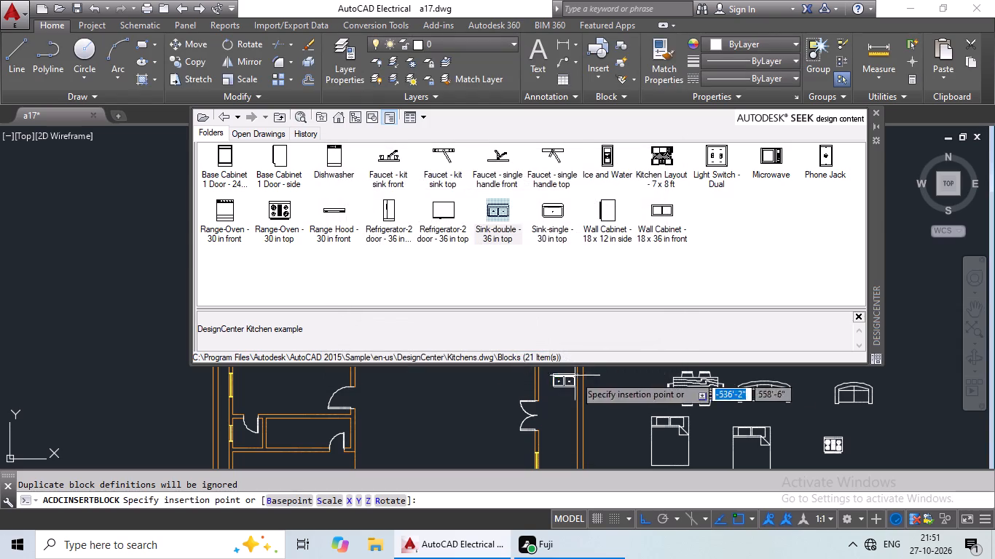
click(885, 438)
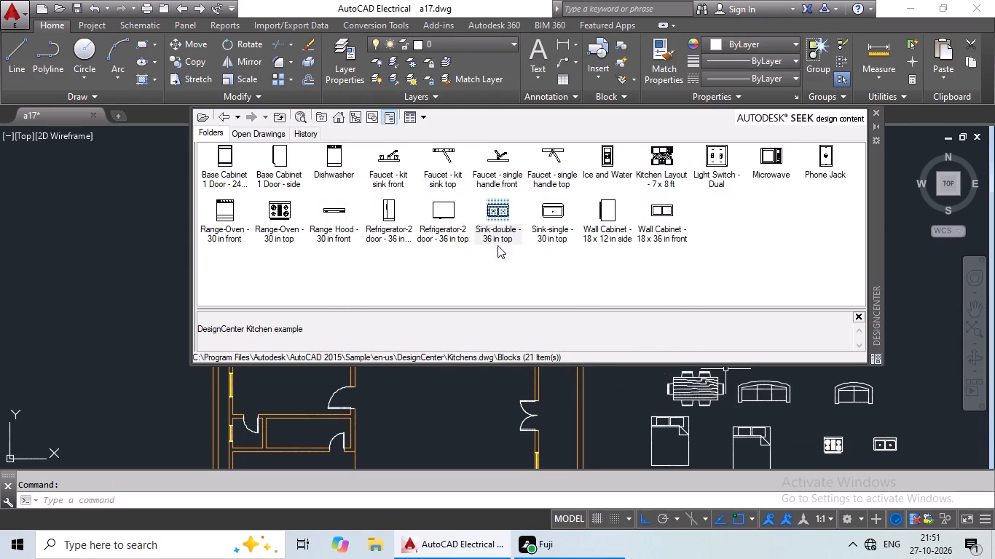
Insert two Toilet - top blocks from the sample House Designer.dwg in the empty space west of the plan, and close DesignCenter.
click(339, 120)
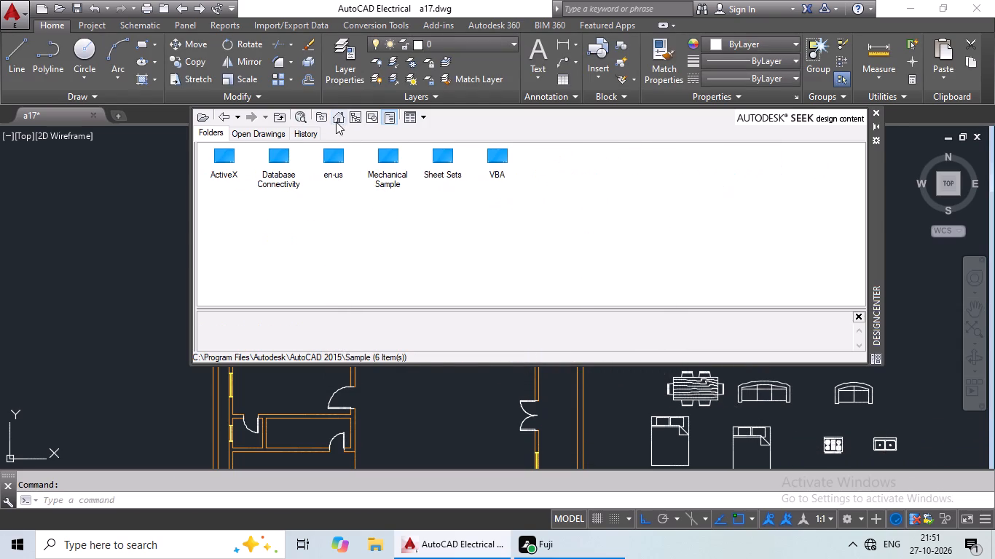
double_click(334, 160)
double_click(226, 170)
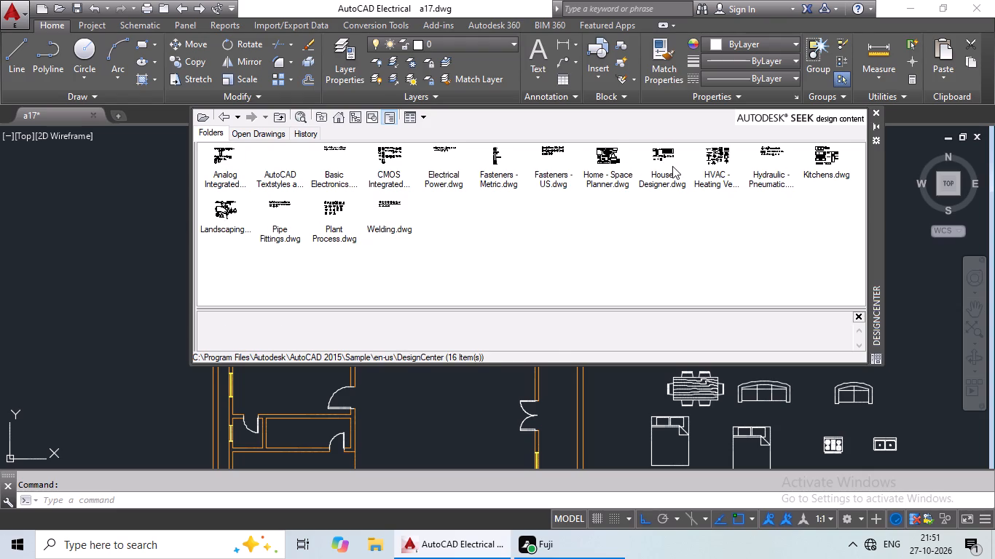
double_click(672, 166)
double_click(235, 165)
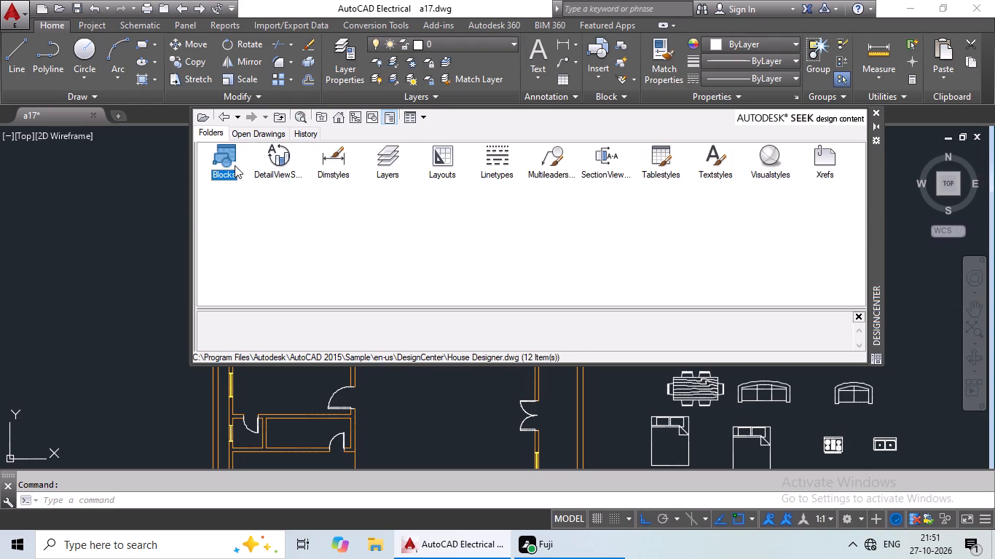
double_click(442, 210)
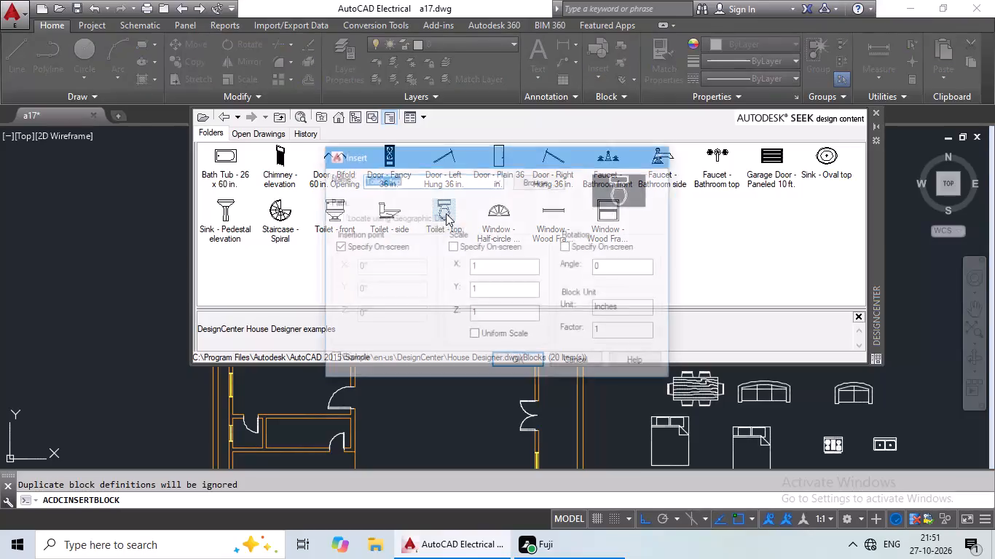
click(511, 363)
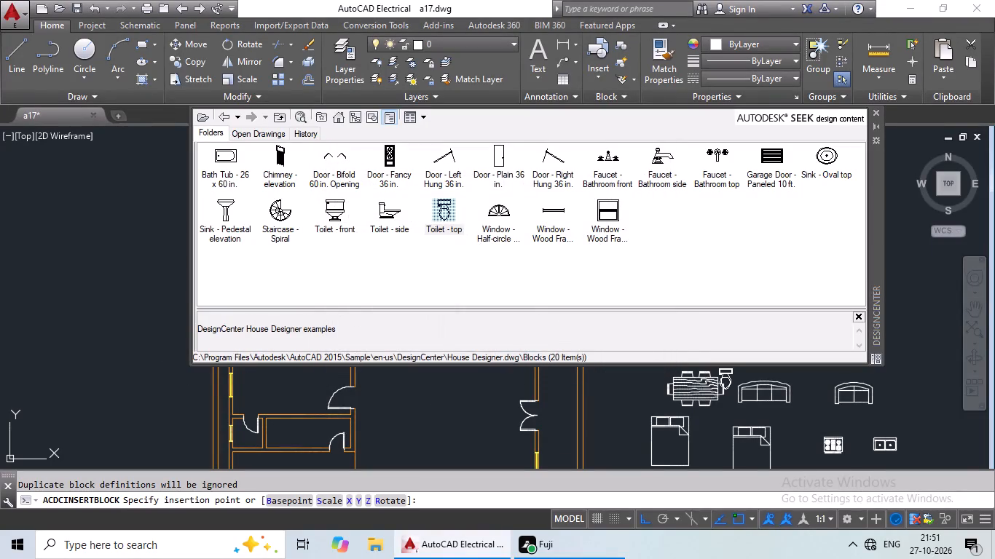
click(74, 331)
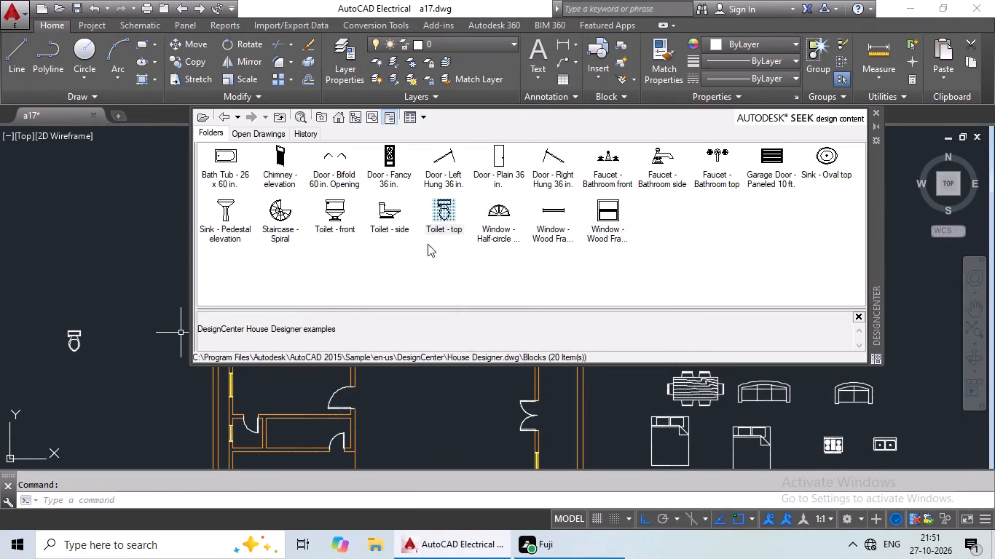
double_click(447, 217)
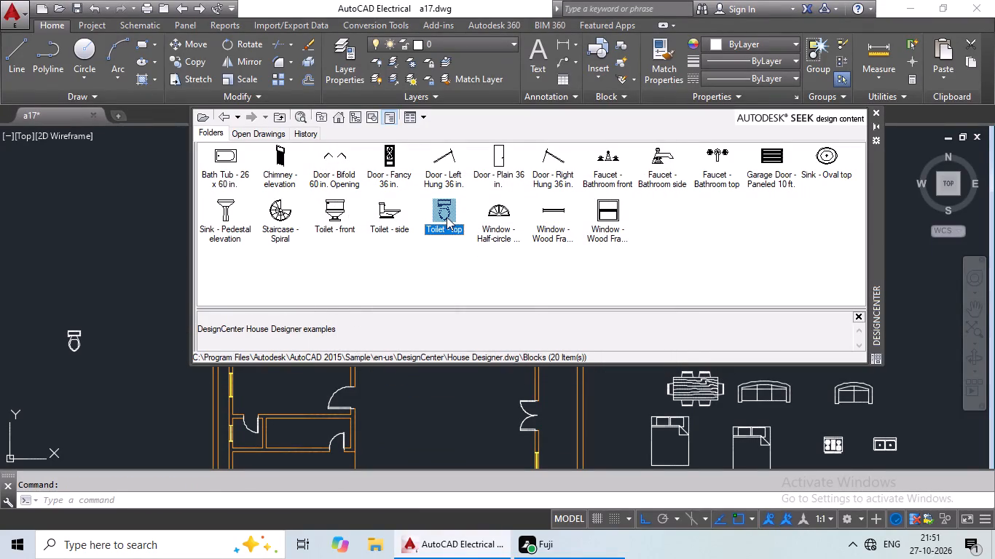
click(531, 355)
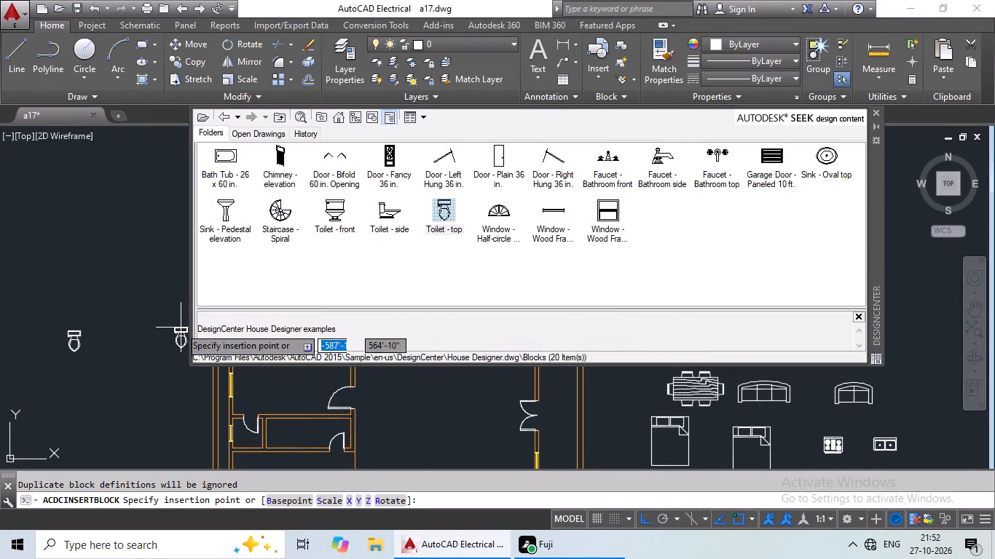
click(143, 312)
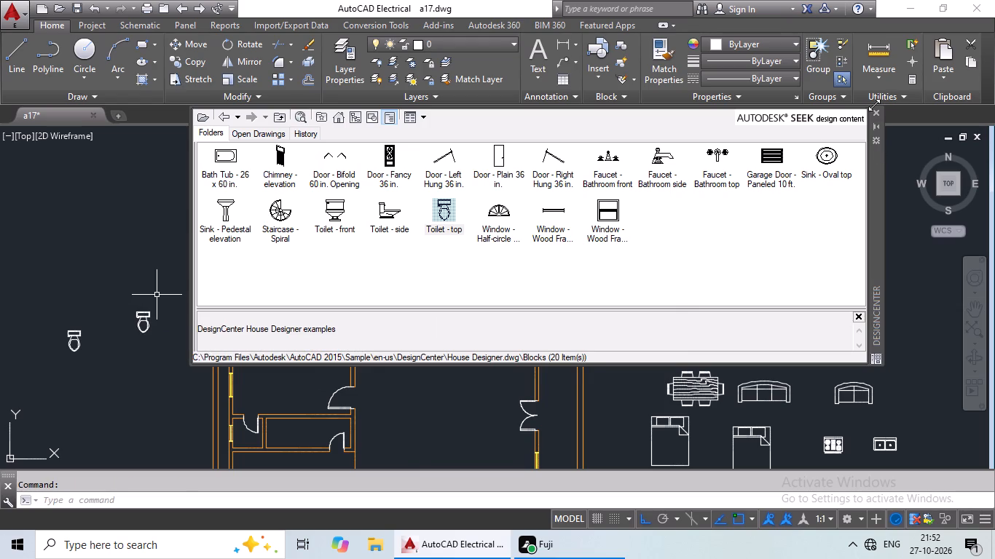
click(876, 114)
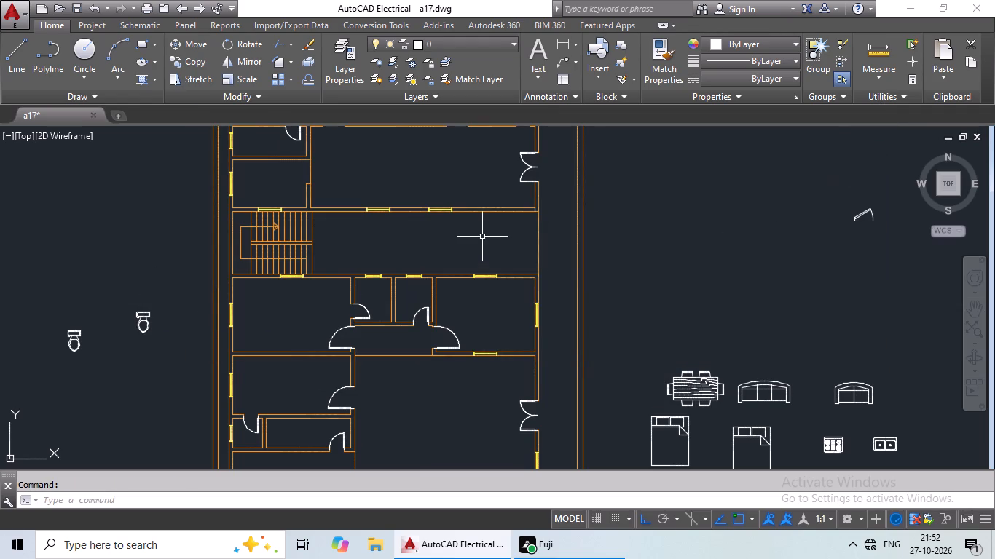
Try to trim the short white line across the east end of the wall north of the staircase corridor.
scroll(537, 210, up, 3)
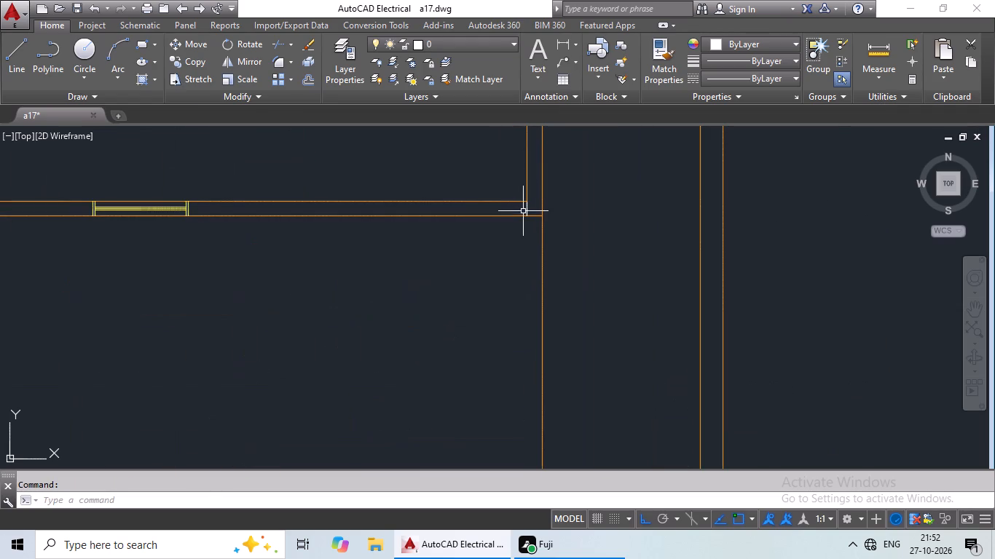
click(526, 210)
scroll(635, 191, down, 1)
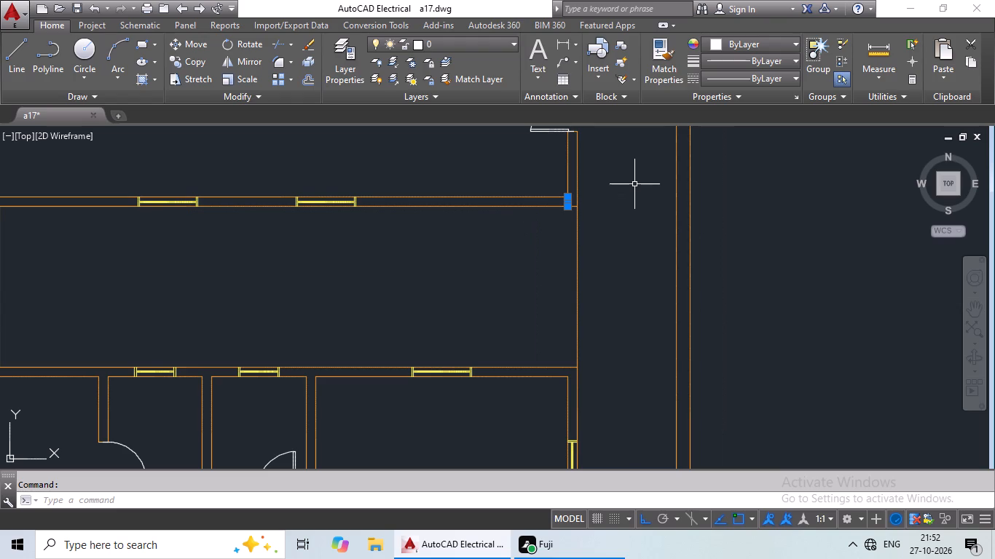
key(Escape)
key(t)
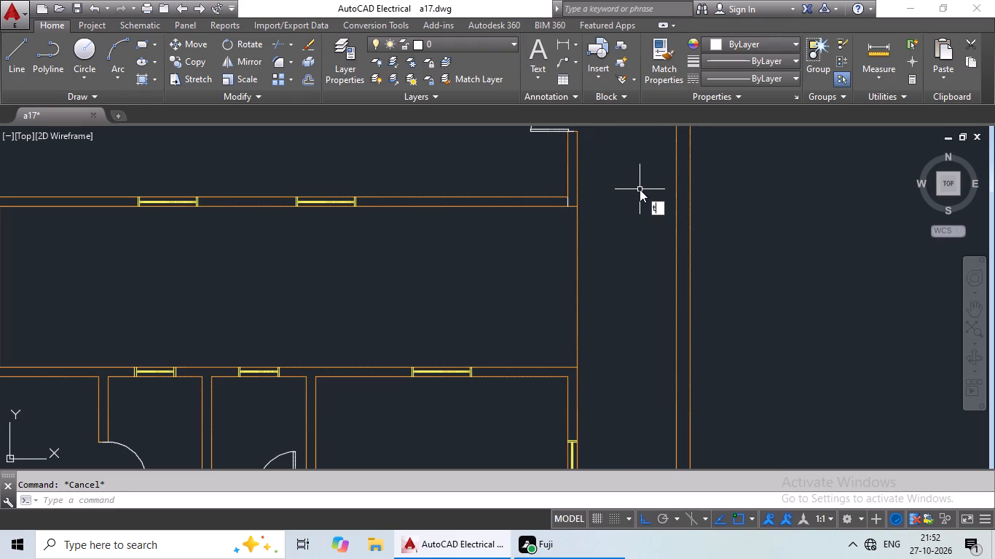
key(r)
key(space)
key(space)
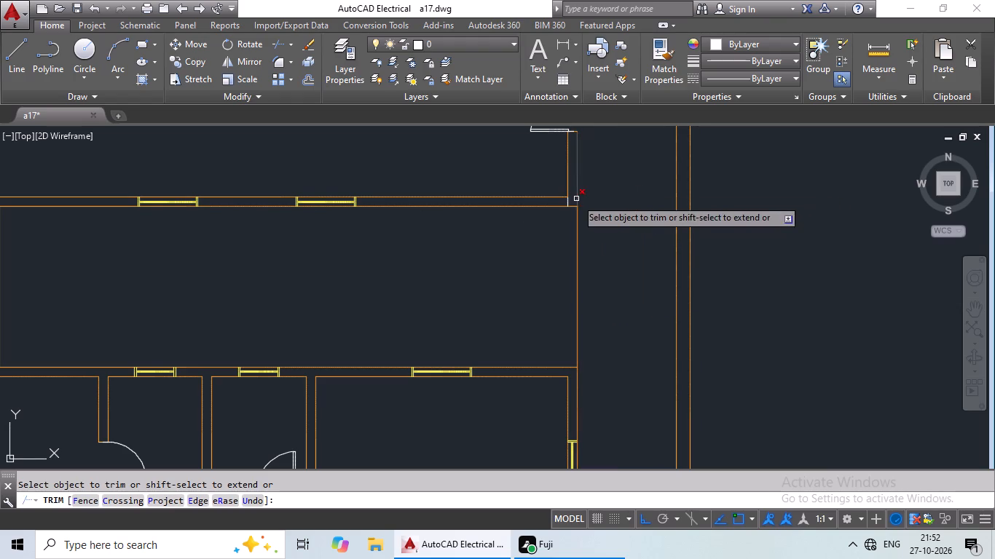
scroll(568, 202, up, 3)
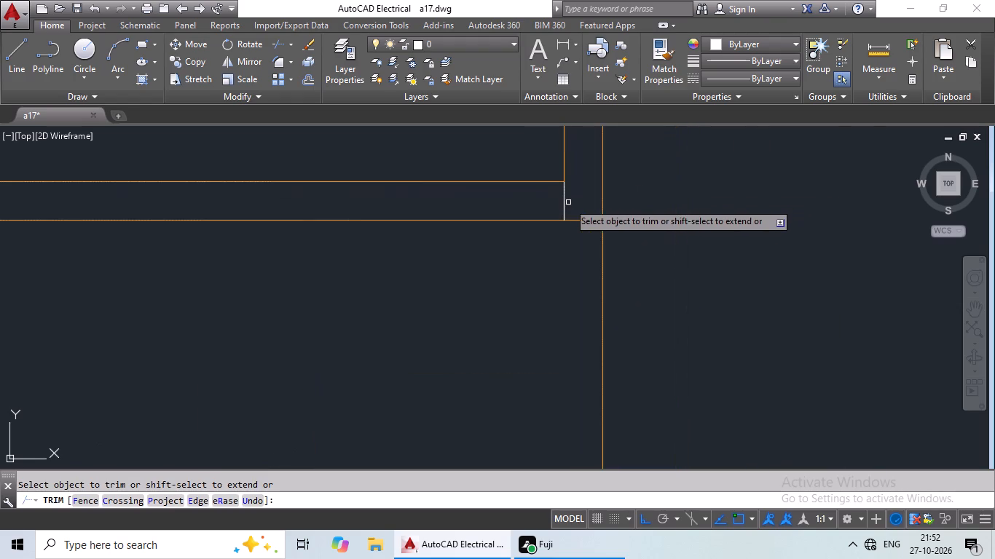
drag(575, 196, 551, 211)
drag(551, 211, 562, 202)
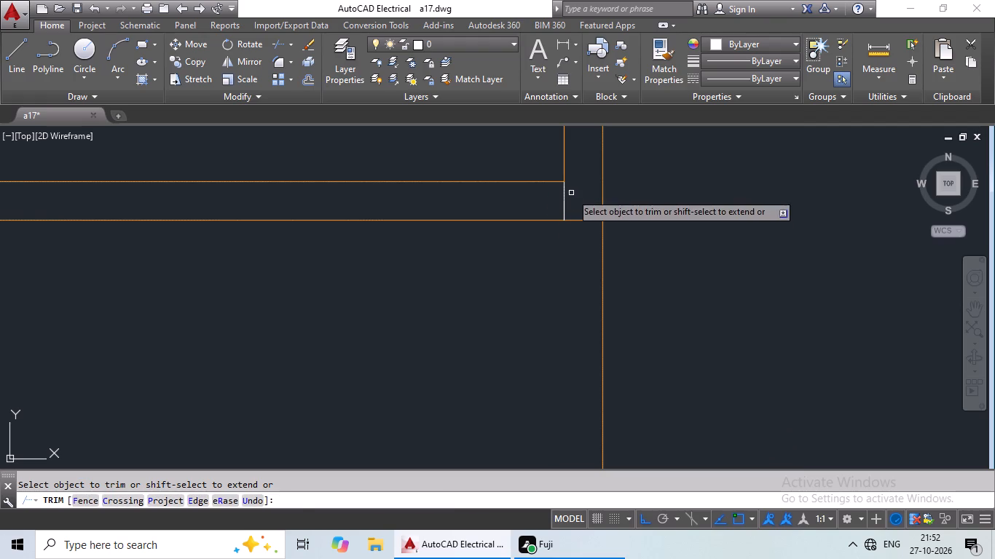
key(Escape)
Erase the short white line at the east end of the wall north of the staircase corridor.
drag(571, 192, 558, 202)
click(558, 204)
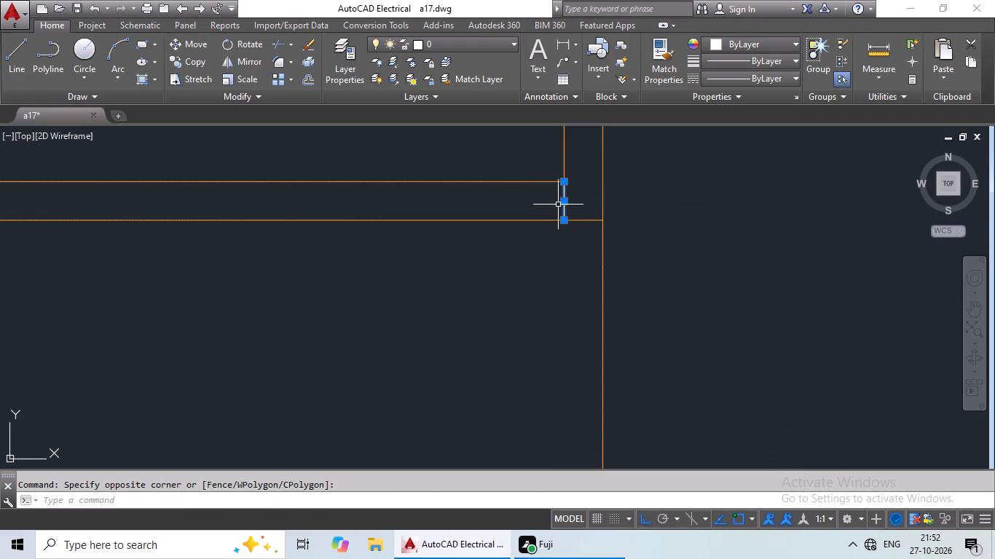
key(Delete)
Rotate the eastern Bed - Queen block 90° about its southeast corner so its headboard faces west.
scroll(559, 211, down, 4)
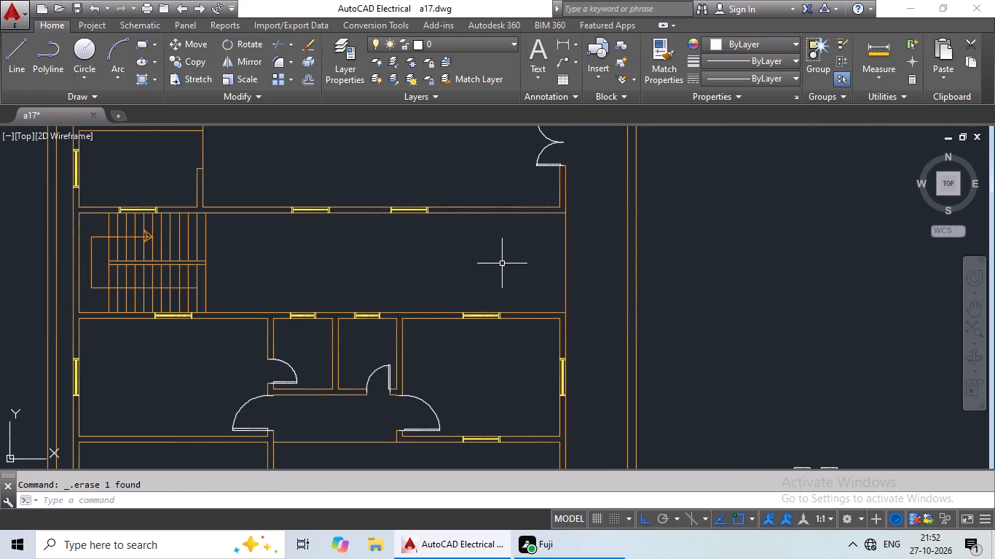
middle_drag(524, 258, 530, 285)
scroll(532, 291, down, 1)
middle_drag(530, 285, 532, 290)
middle_drag(509, 206, 495, 285)
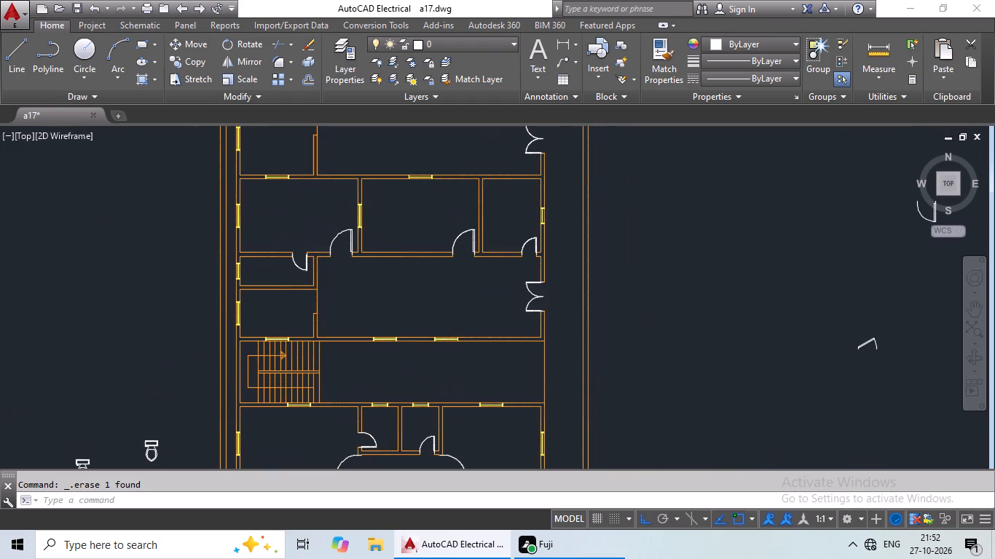
scroll(490, 255, down, 2)
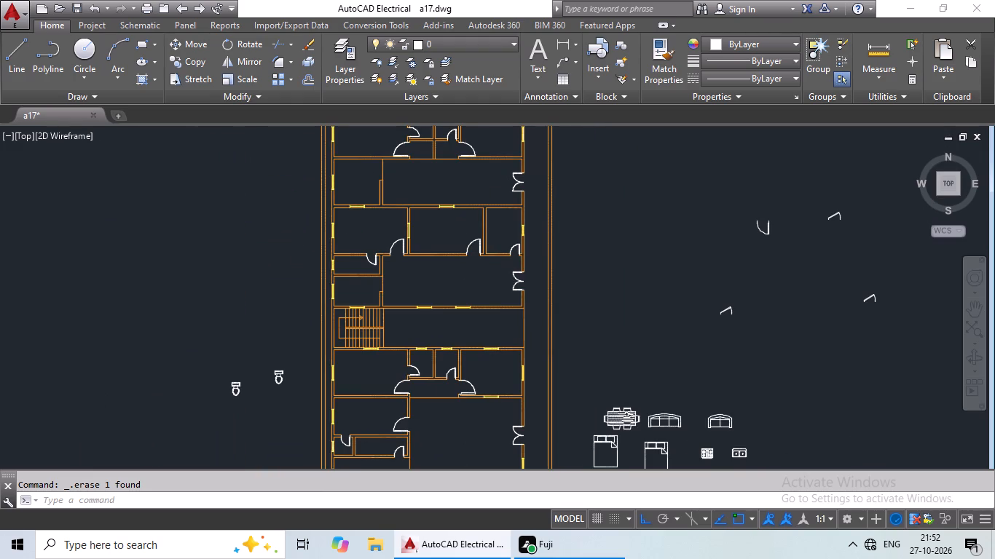
middle_drag(491, 281, 307, 277)
middle_drag(446, 305, 481, 216)
scroll(450, 306, up, 2)
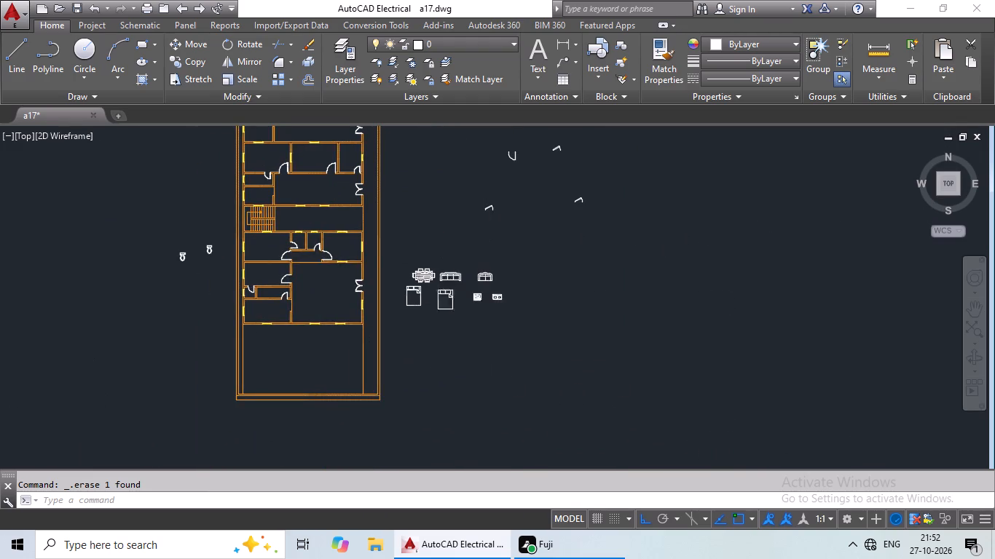
scroll(450, 306, up, 2)
click(455, 208)
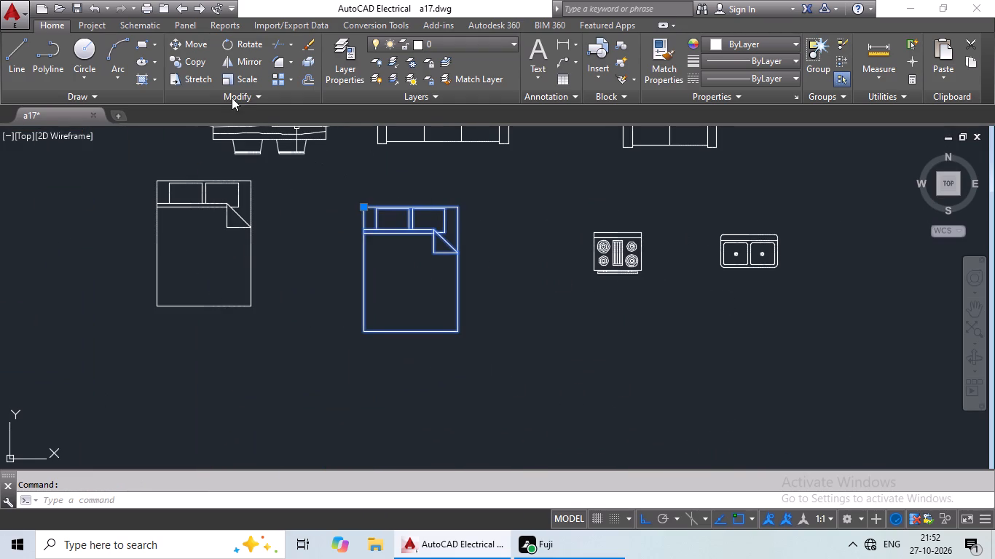
click(229, 41)
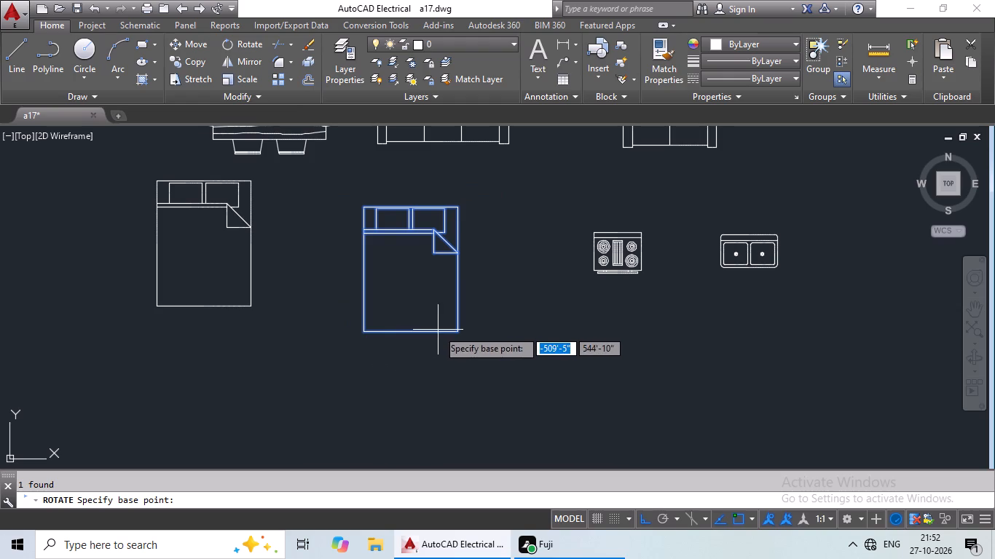
click(459, 333)
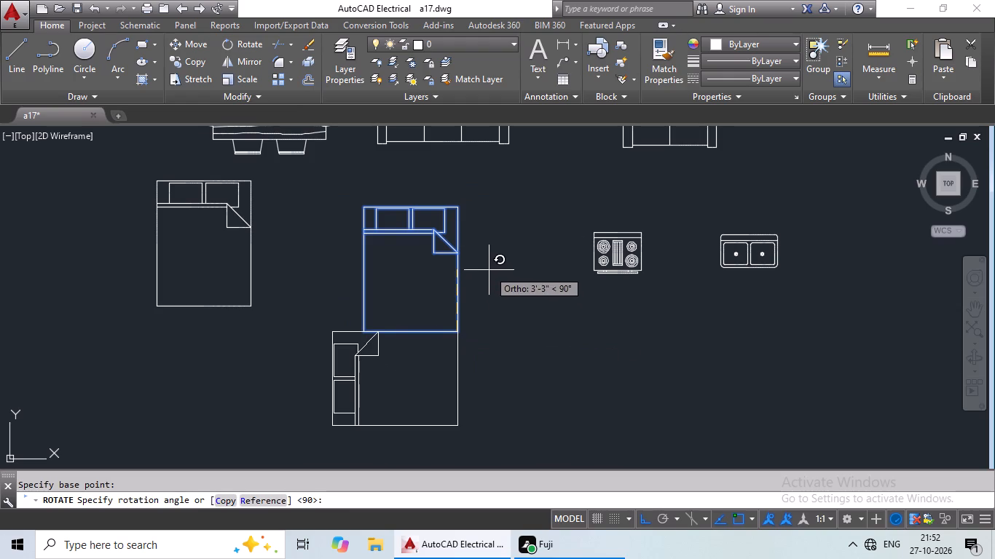
click(489, 270)
Scale the rotated bed by reference from its headboard midpoint, using its full length as reference and a new length of about 3'-3".
middle_drag(450, 318, 467, 225)
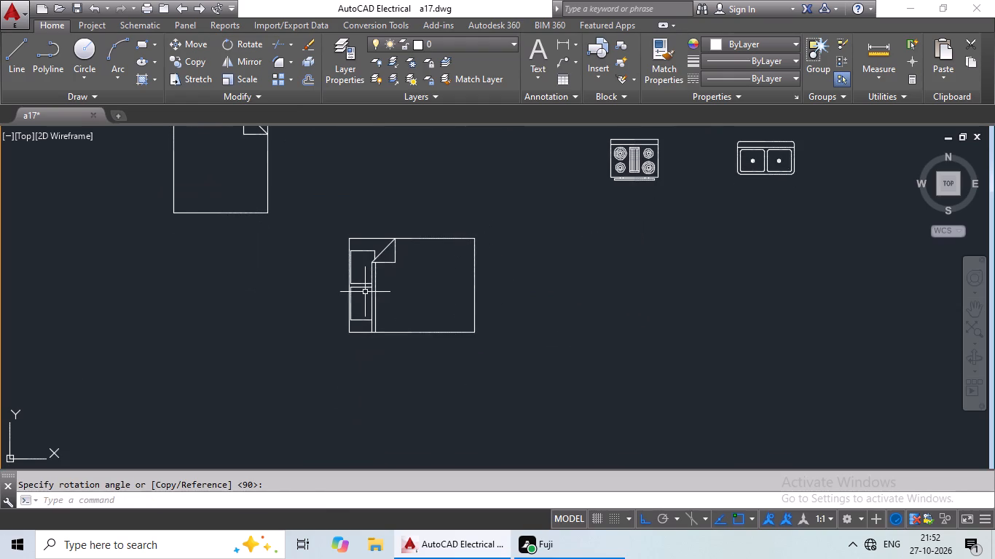
click(370, 278)
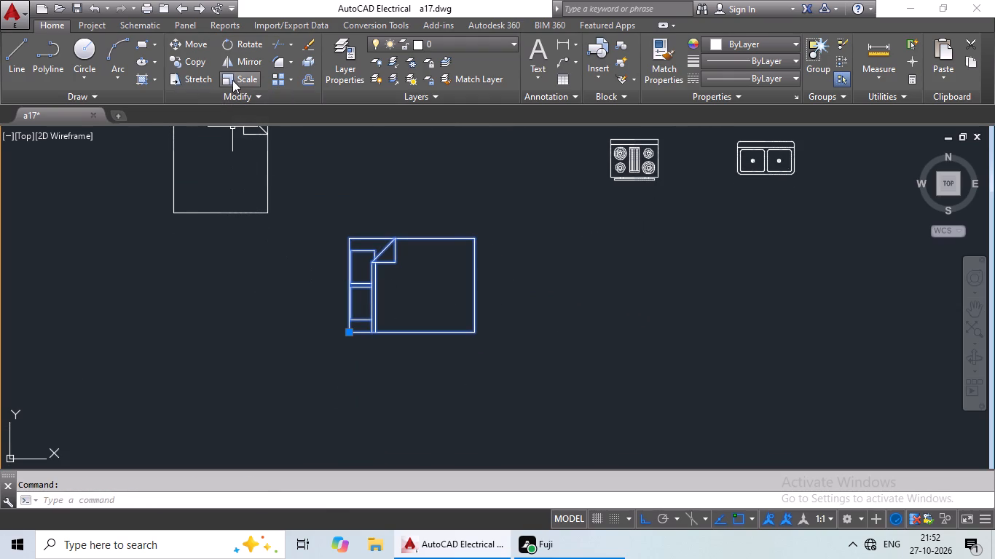
click(229, 80)
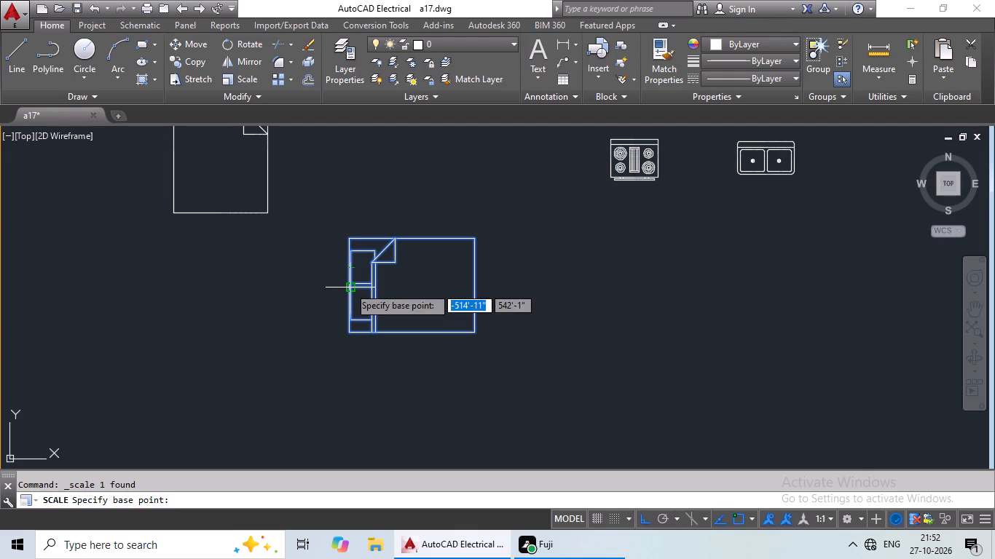
click(349, 287)
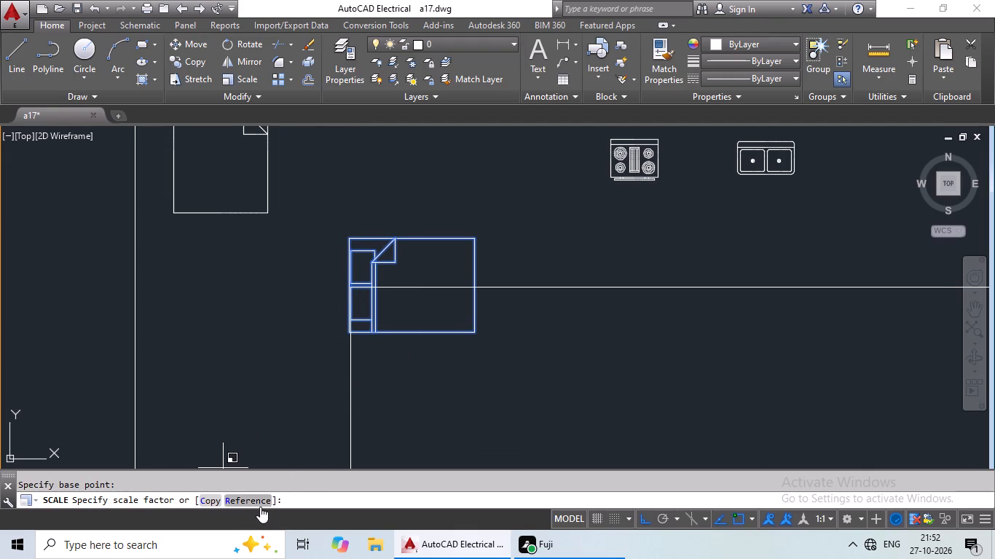
click(259, 504)
click(346, 288)
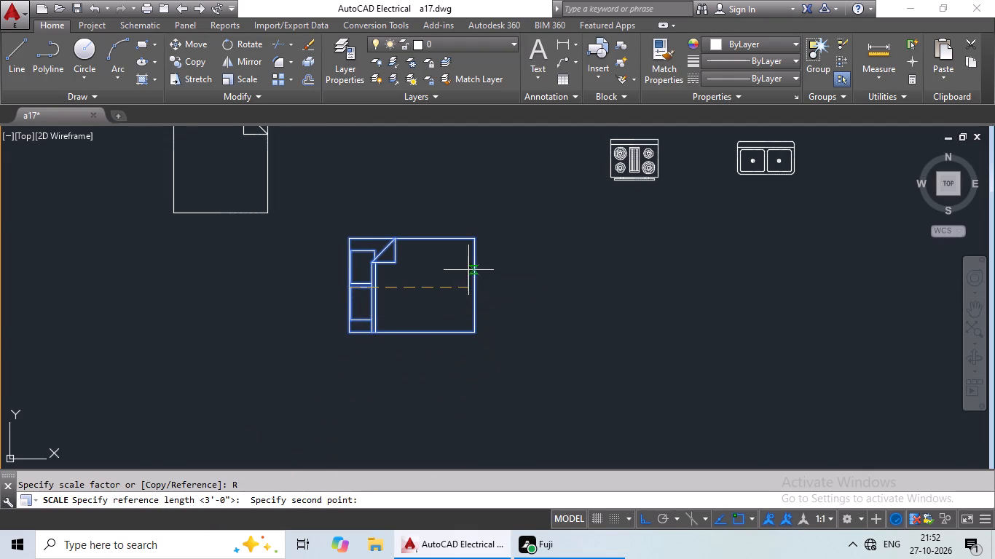
click(475, 289)
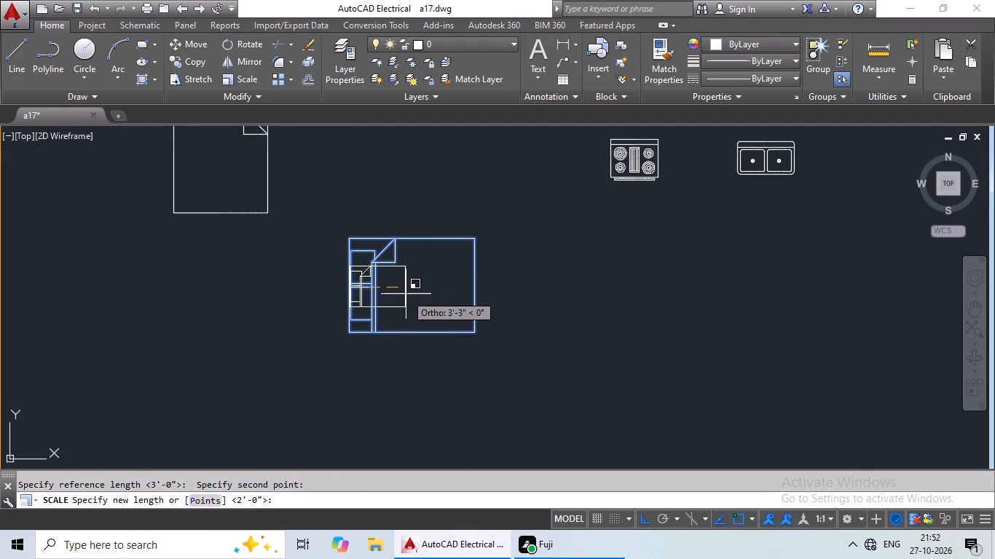
click(408, 294)
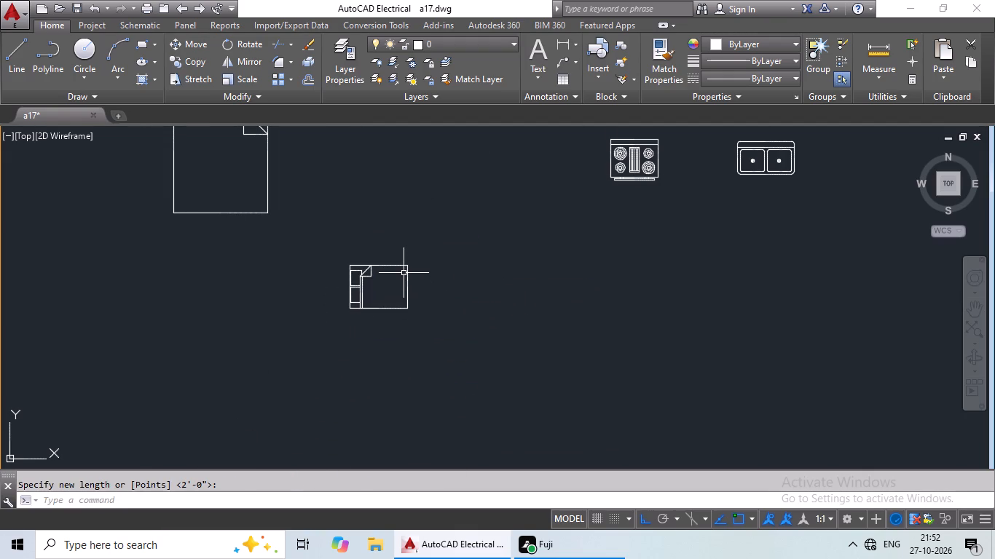
Copy the scaled bed with its headboard facing west into the floor plan's northwest room, beside the west wall window.
click(404, 265)
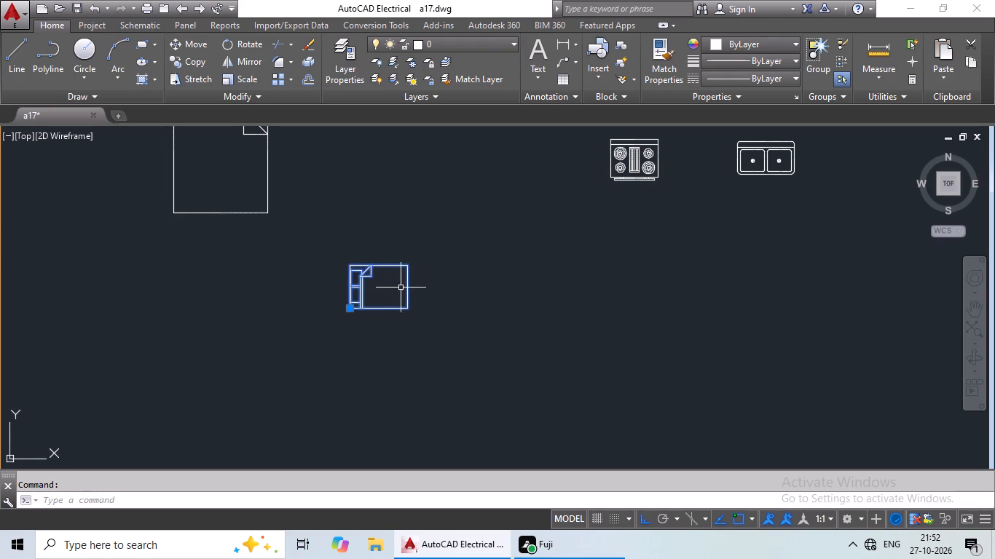
key(ctrl+c)
key(ctrl+v)
ctrl+scroll(399, 290, down, 1)
middle_drag(365, 245, 440, 384)
middle_drag(325, 234, 642, 400)
middle_drag(346, 263, 884, 412)
middle_drag(557, 223, 496, 397)
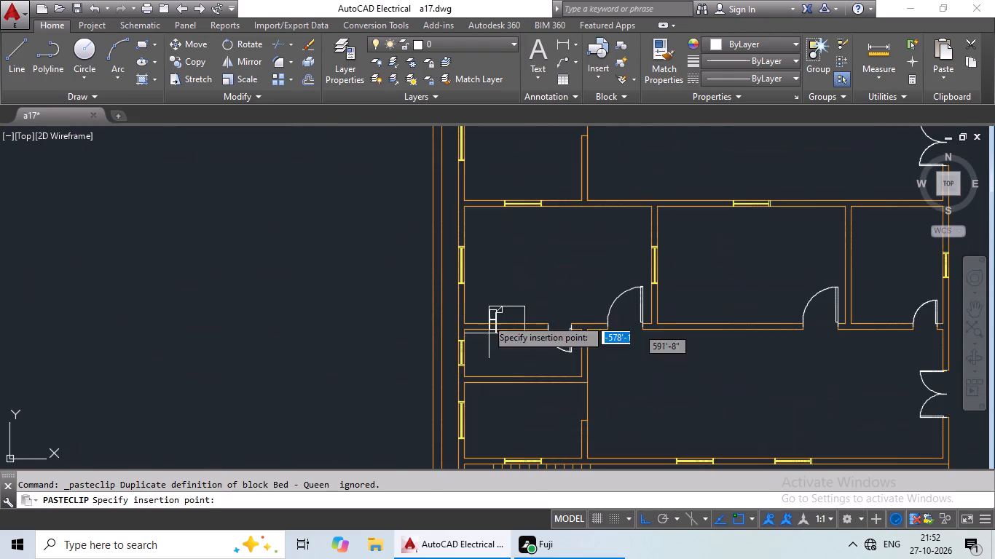
middle_drag(490, 286, 444, 517)
scroll(452, 264, up, 3)
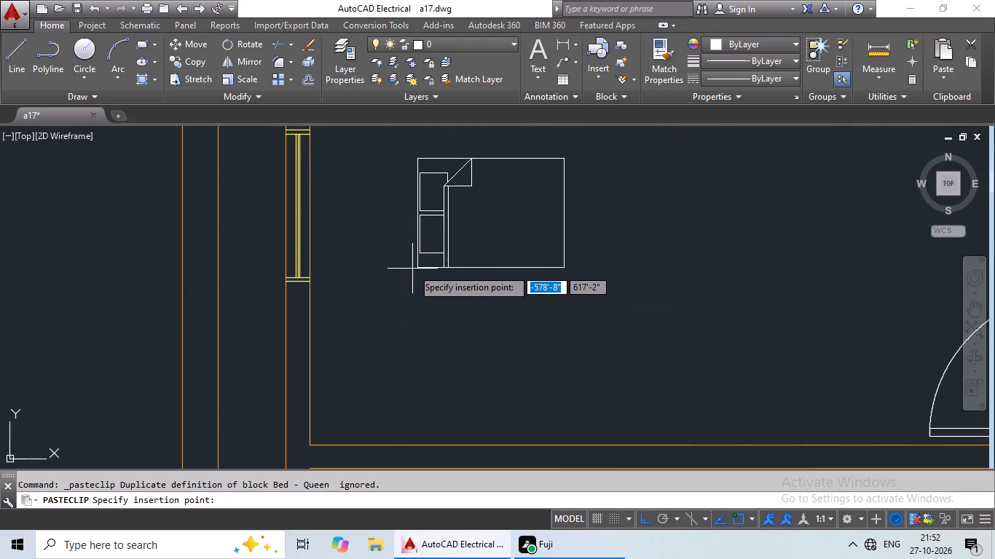
scroll(391, 276, down, 3)
scroll(382, 274, up, 2)
click(366, 263)
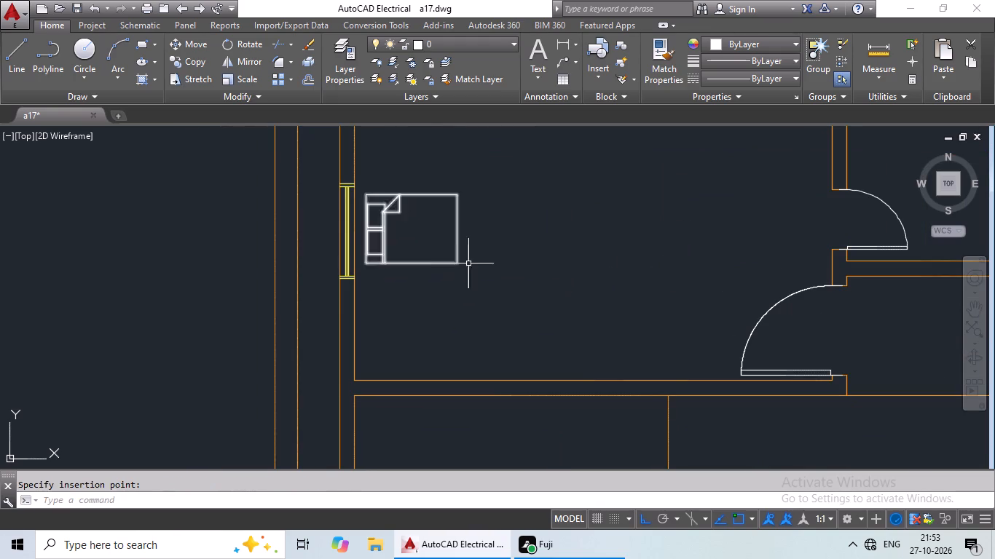
Rotate the small source bed east of the plan 90° about its southwest corner so its headboard faces south.
scroll(494, 263, down, 3)
scroll(578, 313, down, 1)
middle_drag(692, 316, 534, 301)
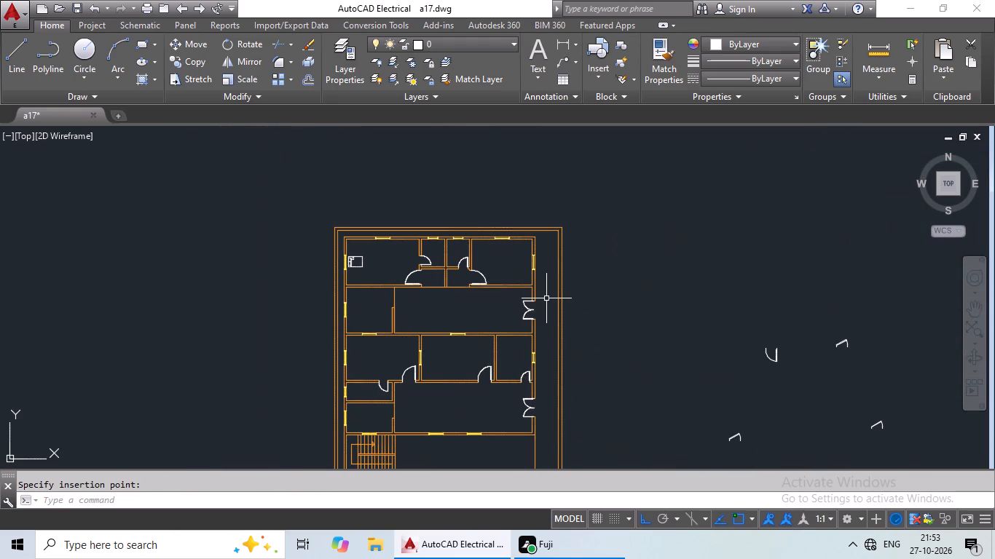
scroll(520, 349, down, 2)
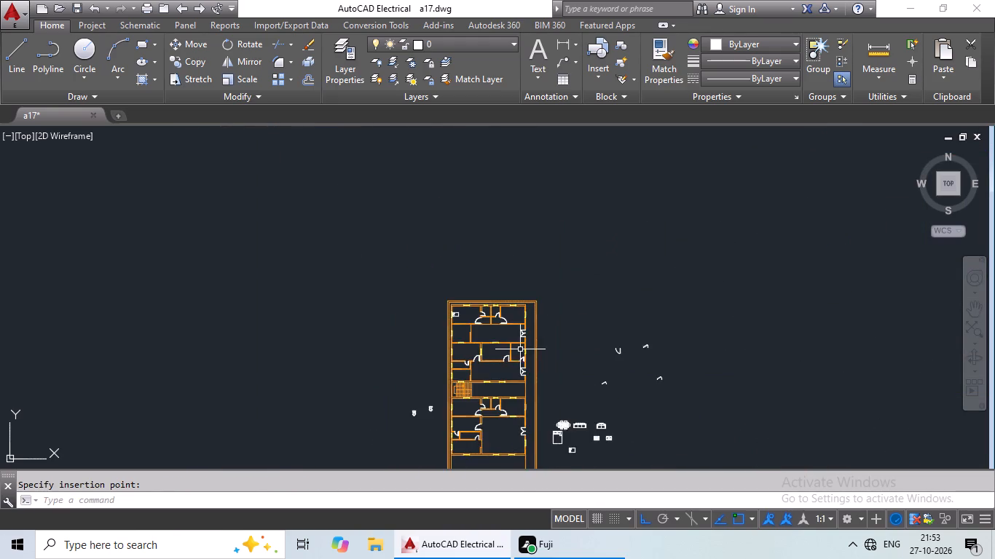
middle_drag(519, 349, 341, 205)
scroll(385, 308, up, 4)
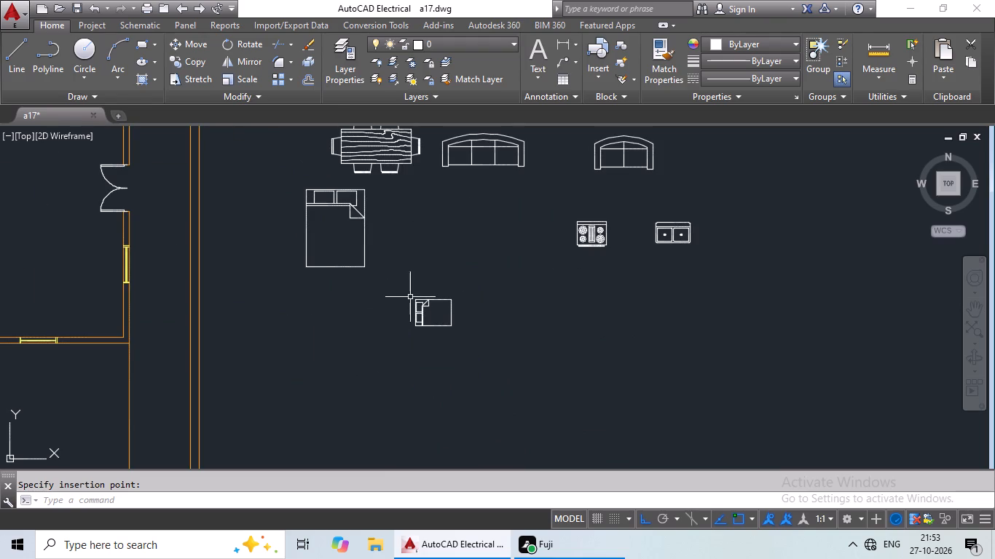
click(420, 302)
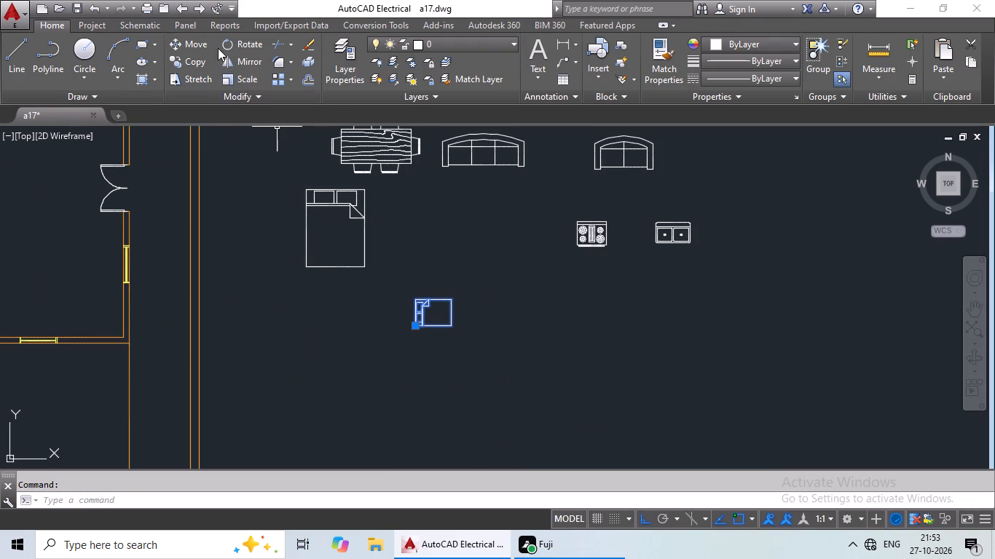
click(224, 44)
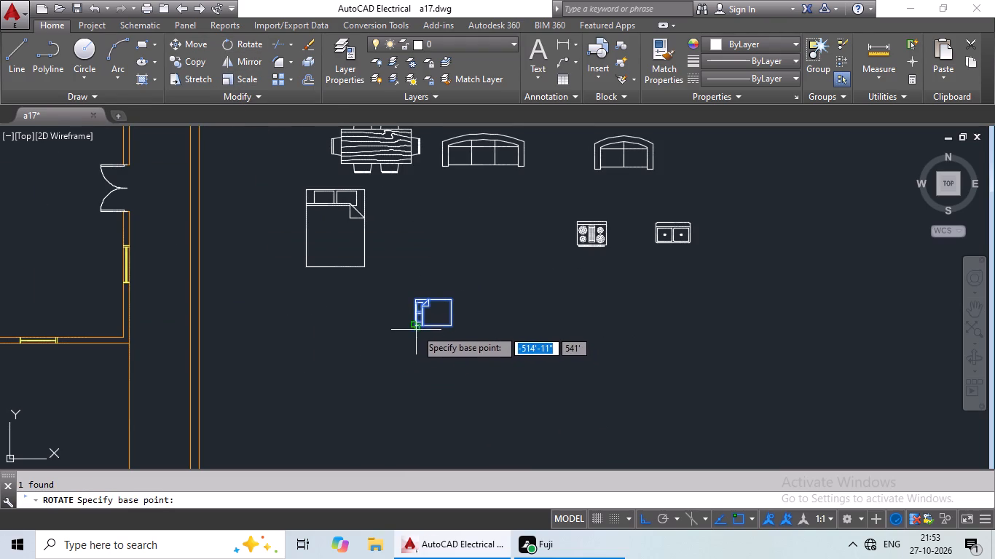
scroll(414, 333, up, 2)
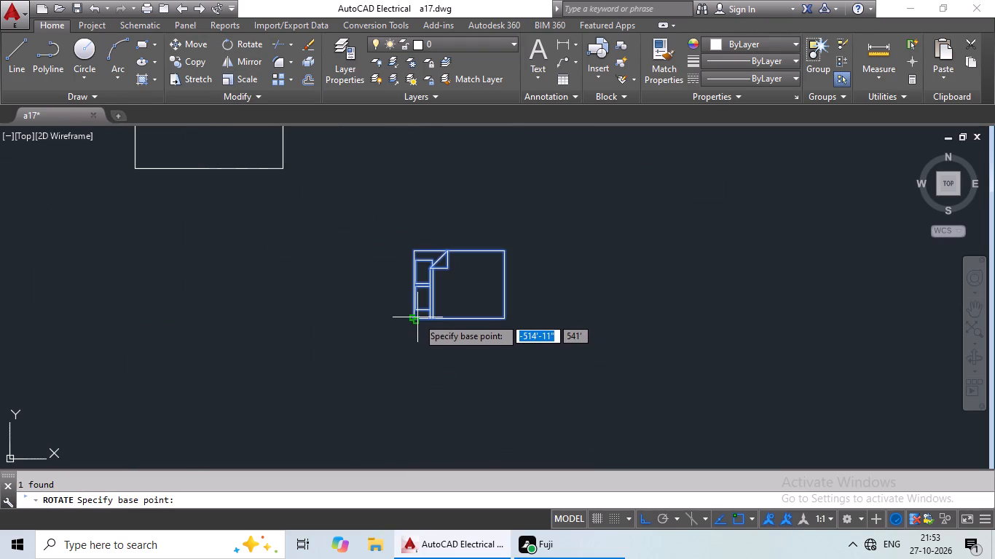
click(415, 317)
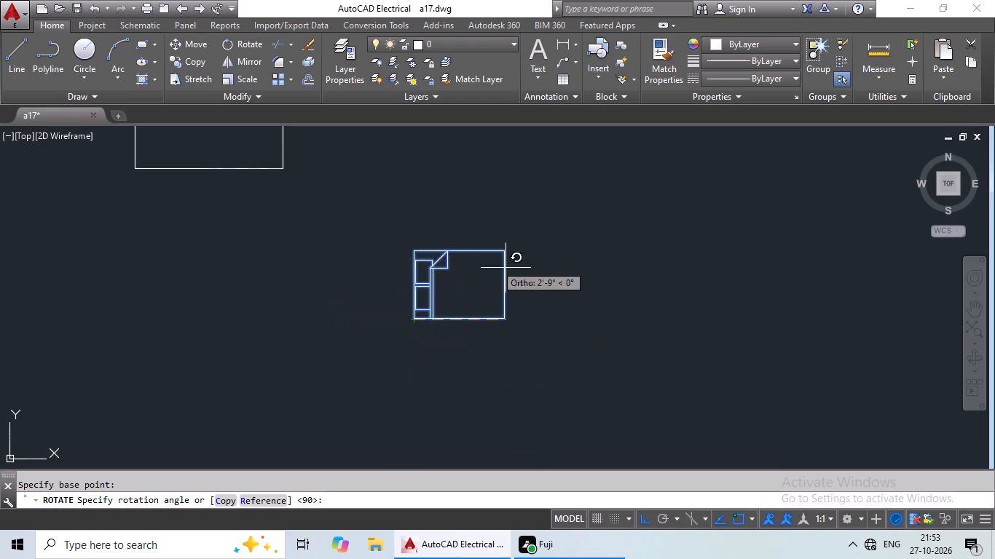
click(411, 241)
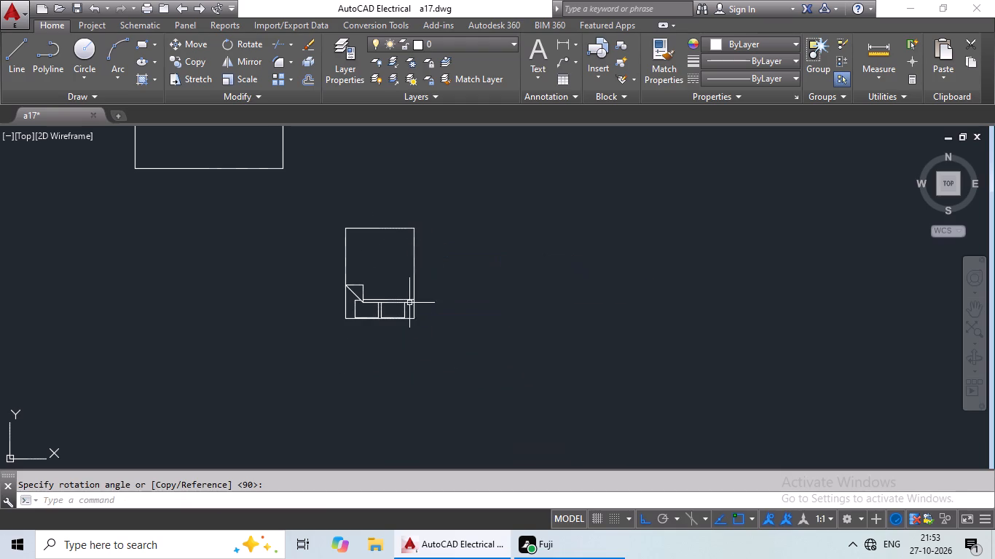
Copy the rotated bed into the southeast corner of the plan's northeast room, with its headboard near the south wall.
click(405, 317)
key(ctrl+c)
key(ctrl+v)
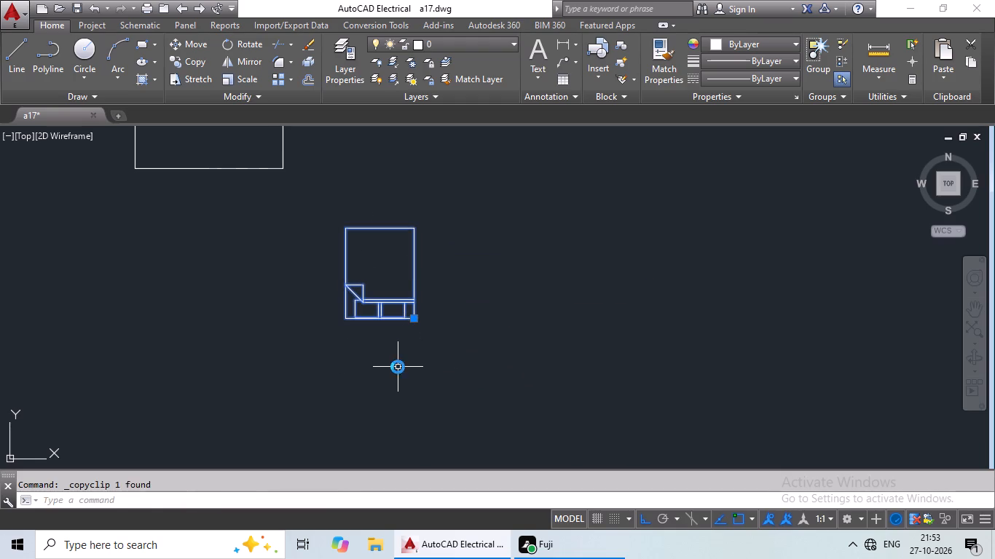
ctrl+scroll(397, 371, down, 3)
middle_drag(428, 318, 538, 513)
middle_drag(436, 301, 576, 478)
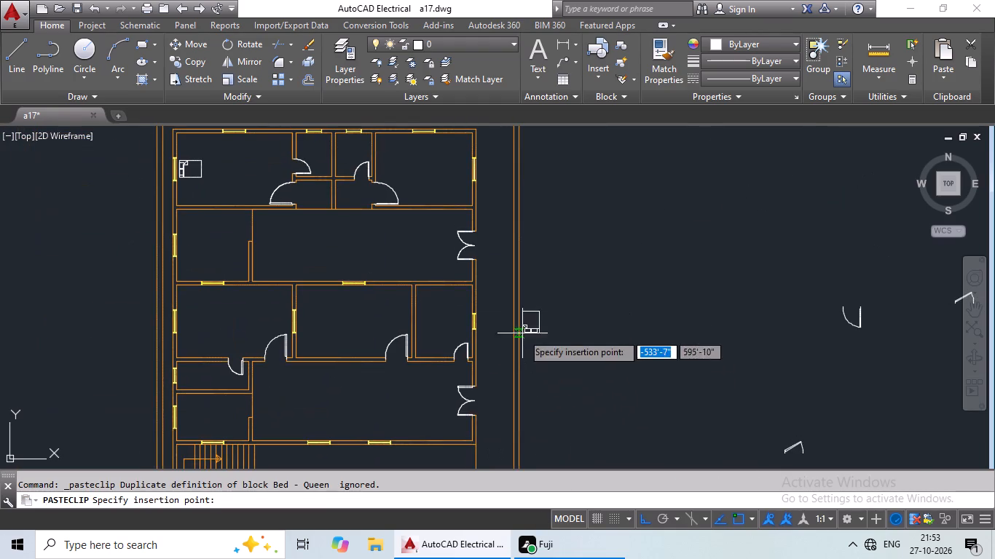
middle_drag(532, 354, 607, 506)
scroll(520, 357, up, 4)
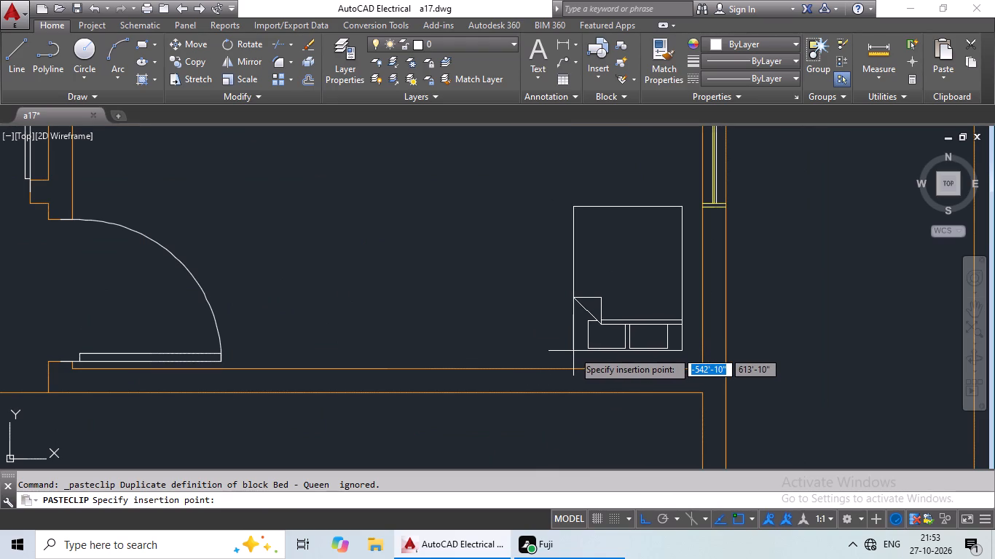
click(573, 351)
Copy the northwest room's bed into the western room of the three-room row north of the staircase, beside its west window.
scroll(701, 357, down, 3)
middle_drag(774, 377, 530, 164)
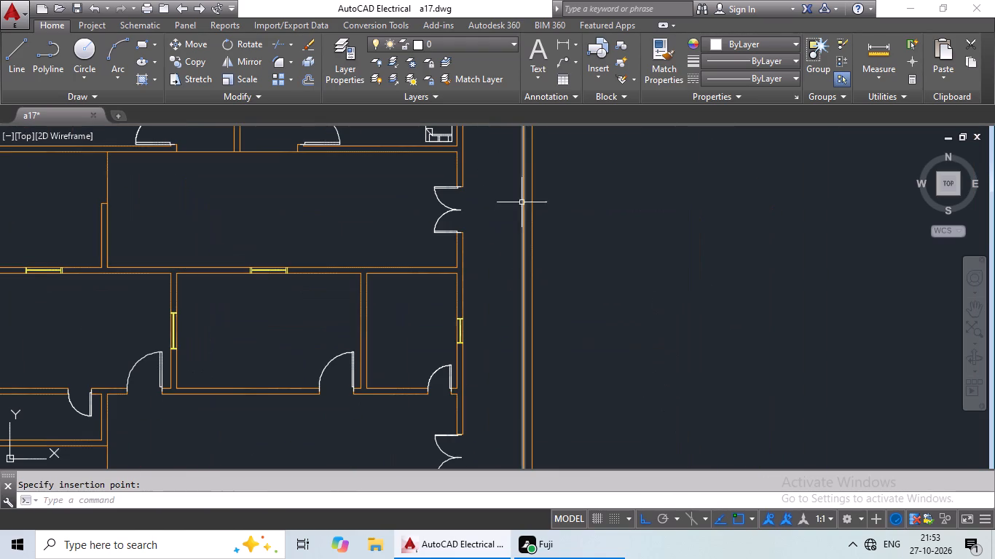
scroll(503, 288, down, 2)
middle_drag(519, 296, 567, 257)
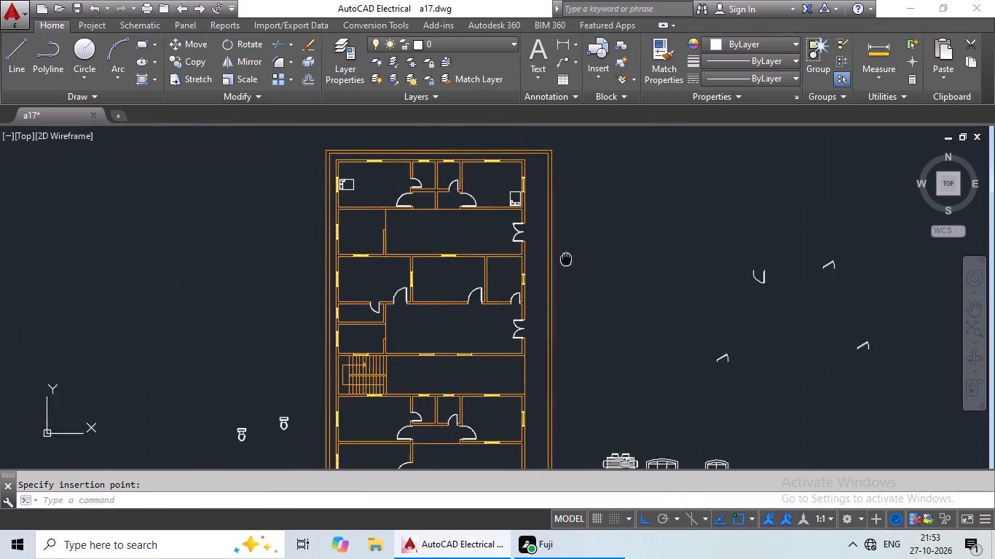
middle_drag(567, 257, 578, 242)
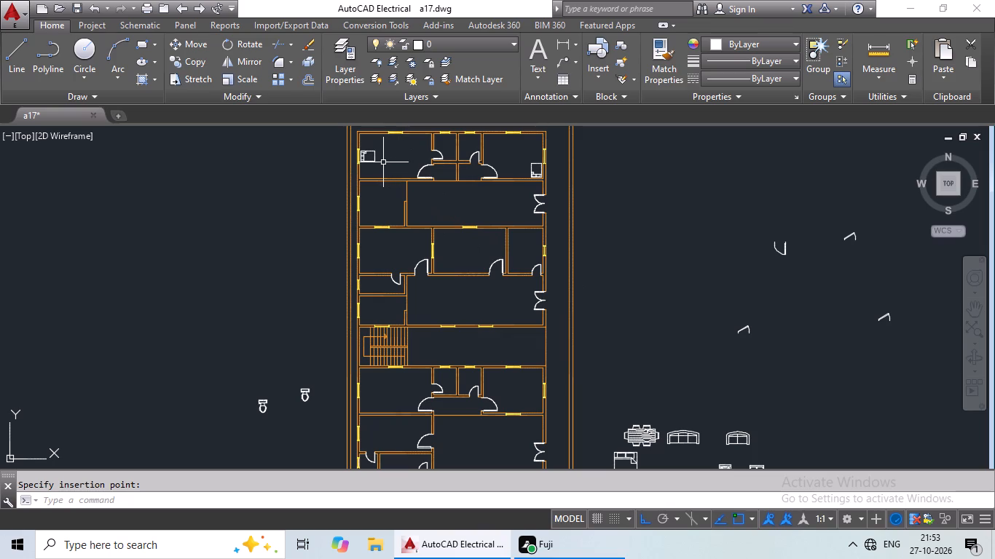
click(363, 155)
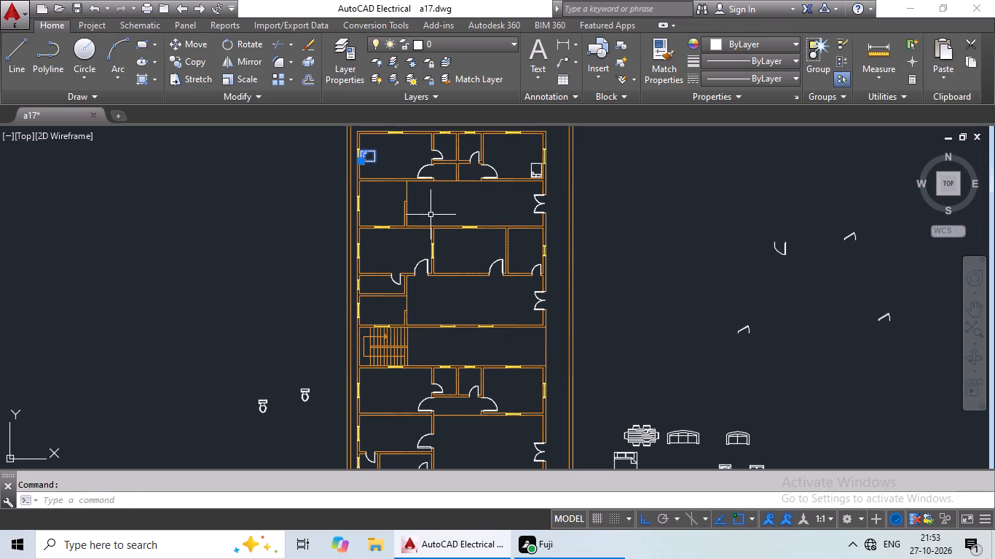
key(ctrl+c)
key(ctrl+v)
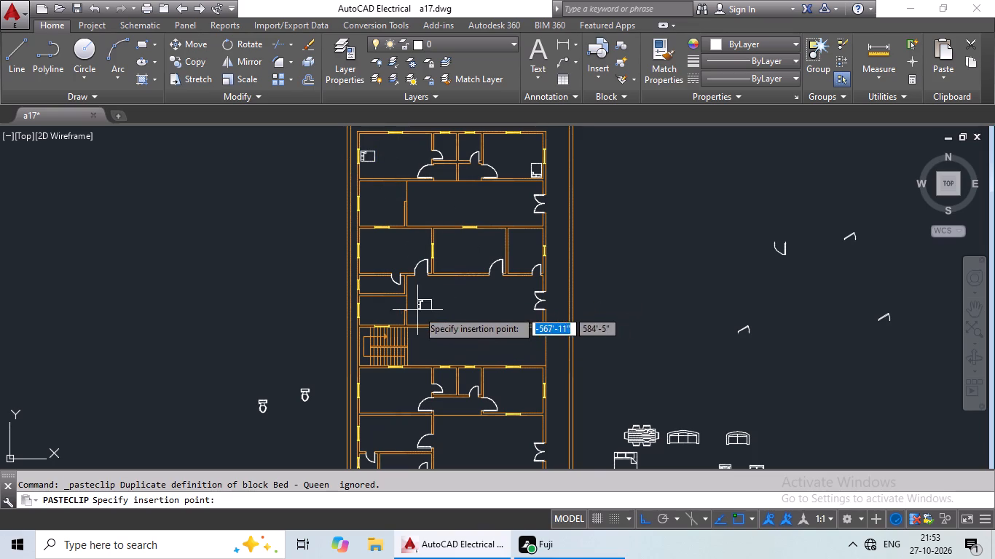
scroll(368, 244, up, 4)
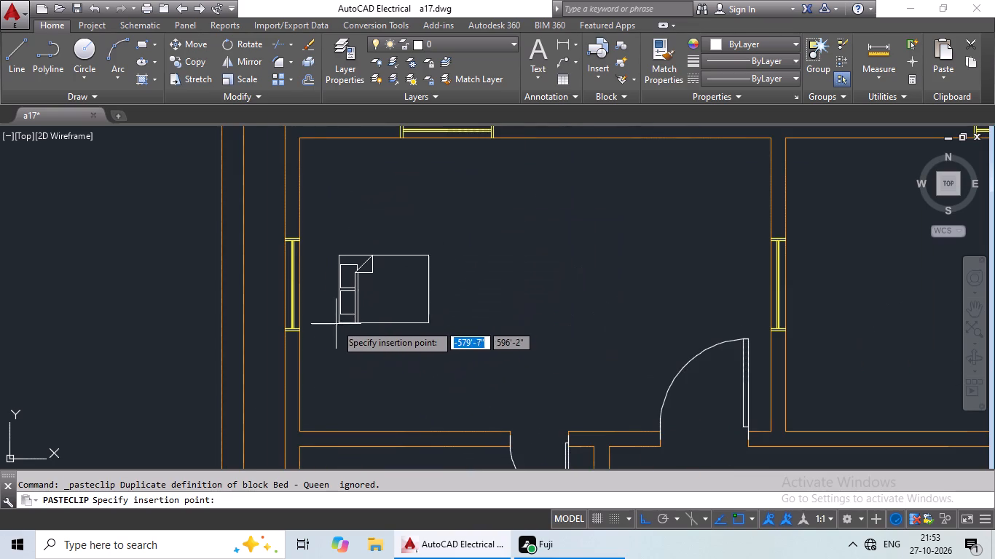
click(319, 325)
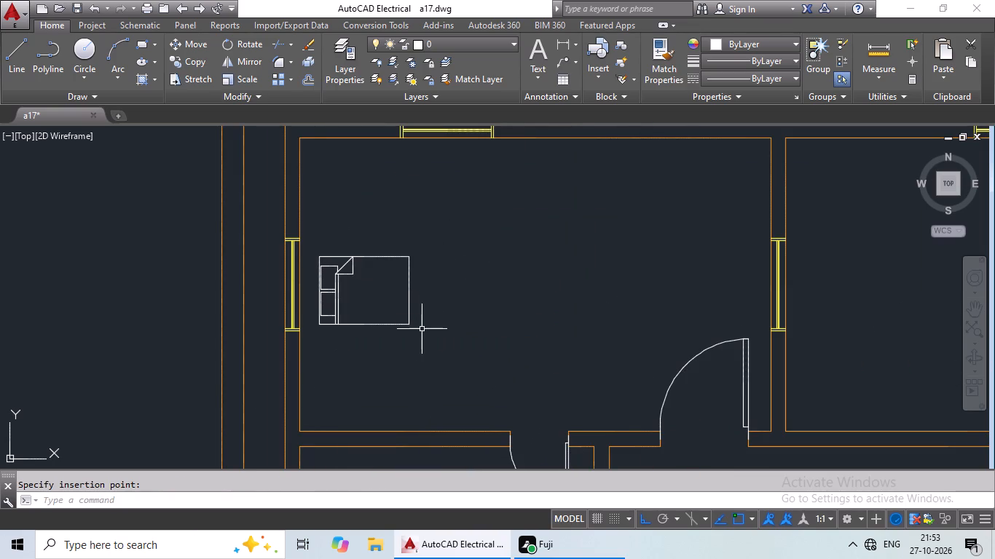
Paste another copy of the bed into the middle room of the same row, beside its west window.
key(ctrl+c)
key(ctrl+v)
middle_drag(625, 360, 253, 362)
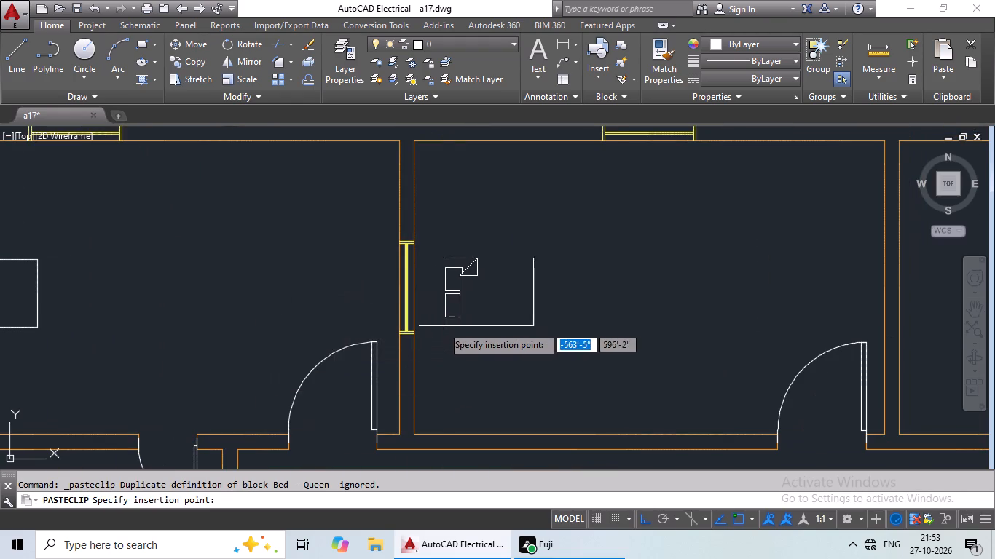
click(430, 323)
Paste another copy of the bed into the small eastern room of the row, against its west wall near the southwest corner.
key(ctrl+c)
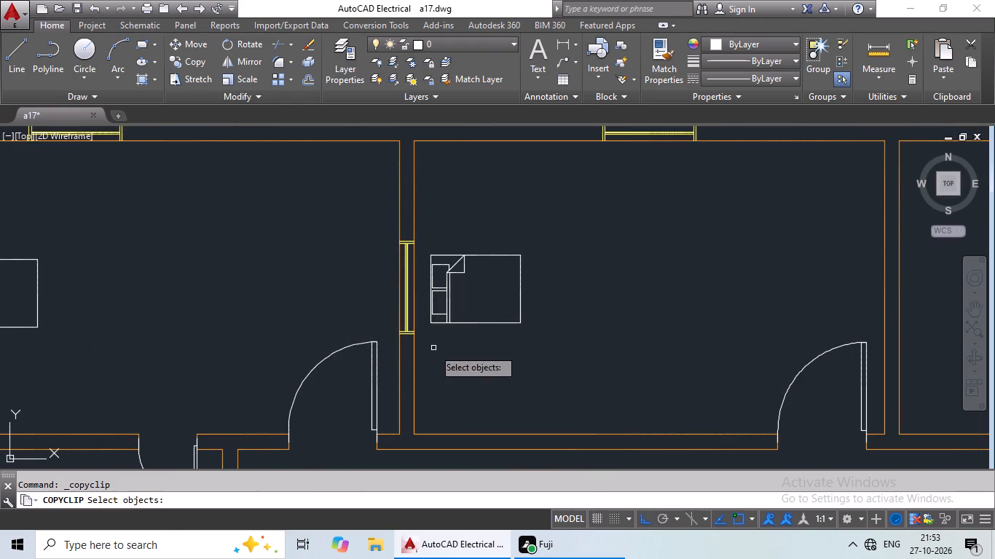
key(ctrl+v)
ctrl+scroll(535, 358, down, 1)
middle_drag(469, 355, 185, 341)
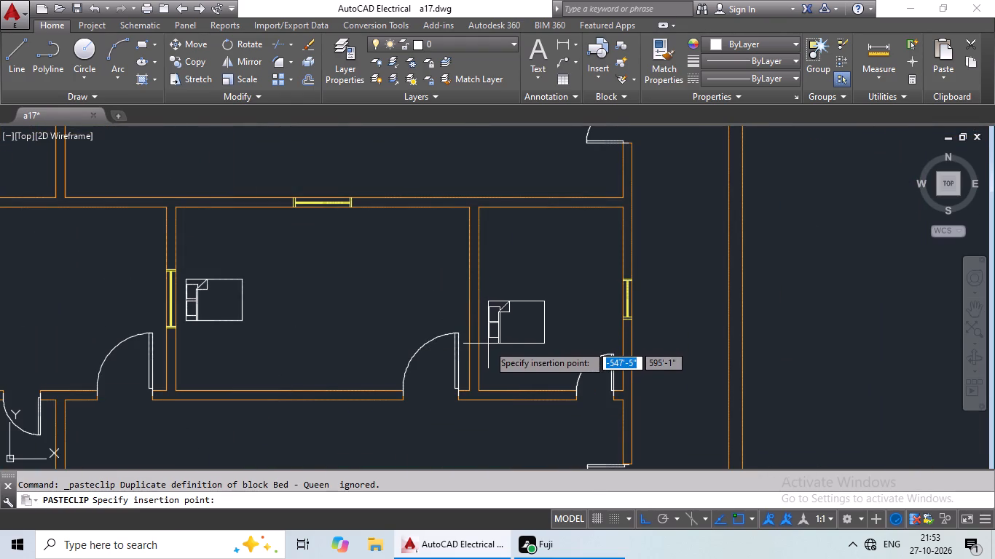
click(486, 368)
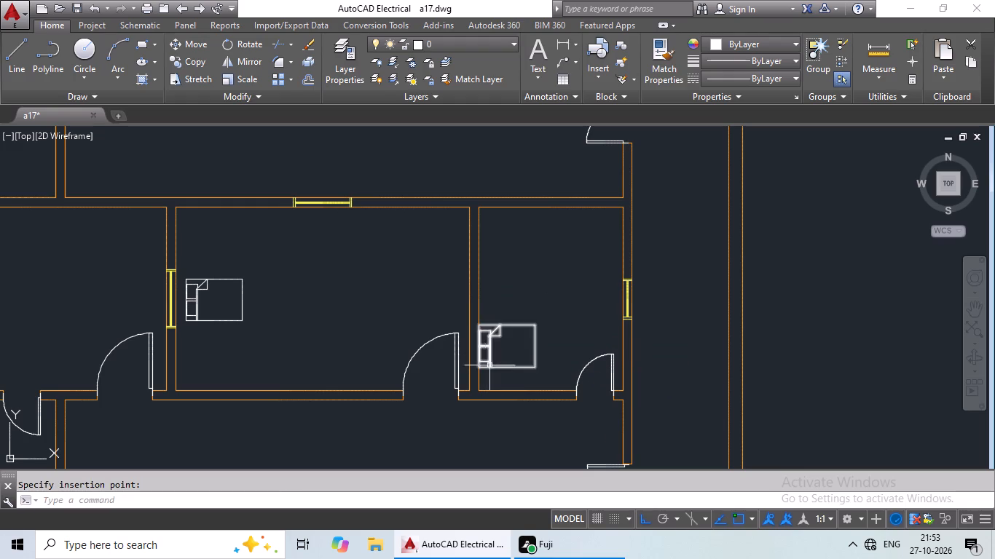
Move the small eastern room's bed slightly east, leaving a gap to the room's west wall.
click(492, 352)
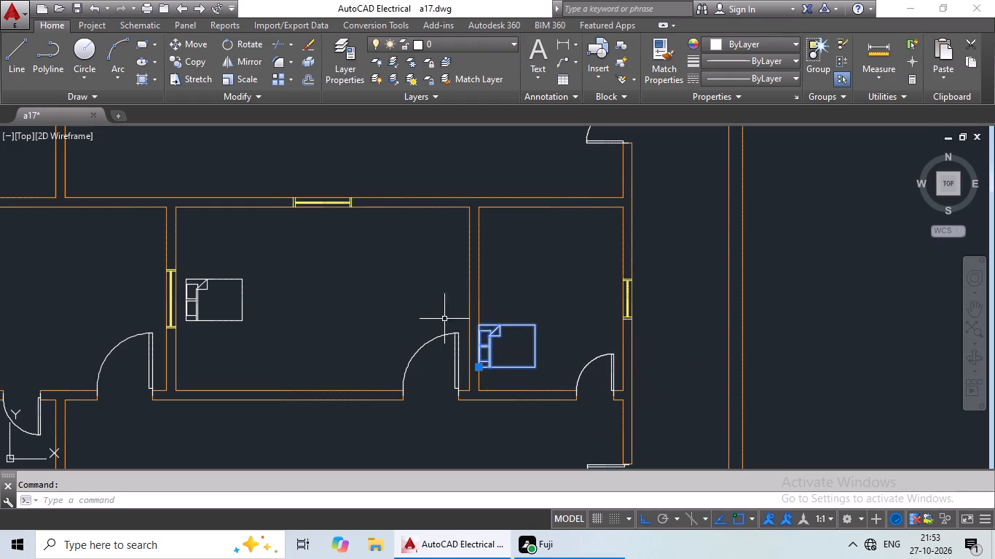
click(197, 47)
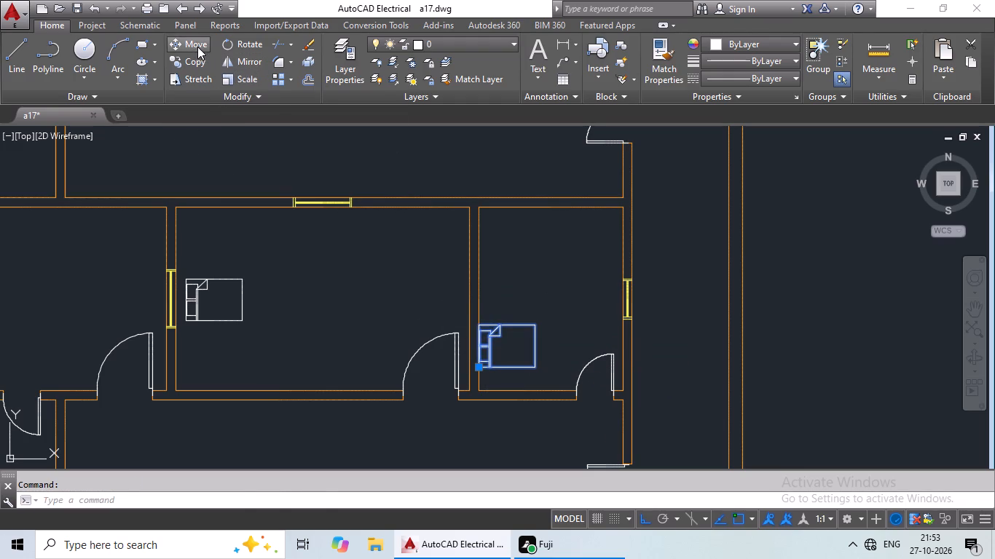
click(537, 343)
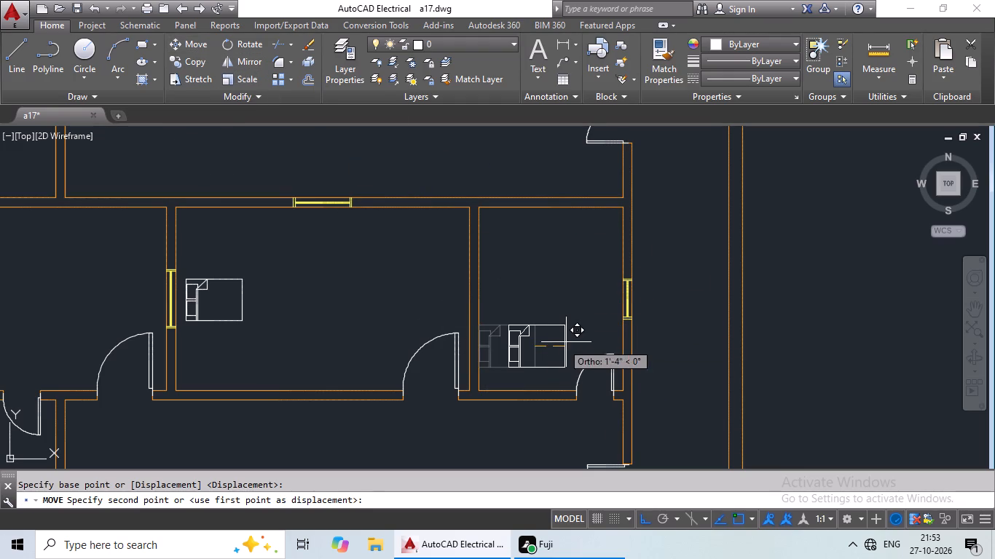
click(547, 347)
Paste a copy of the bed into the western room directly south of the staircase, beside its west window.
scroll(586, 285, down, 2)
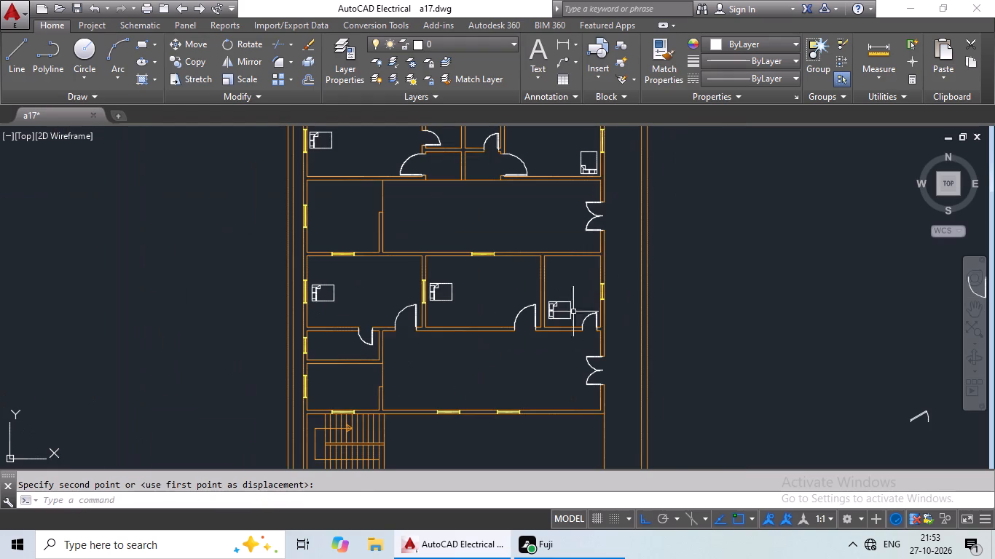
middle_drag(576, 245, 575, 235)
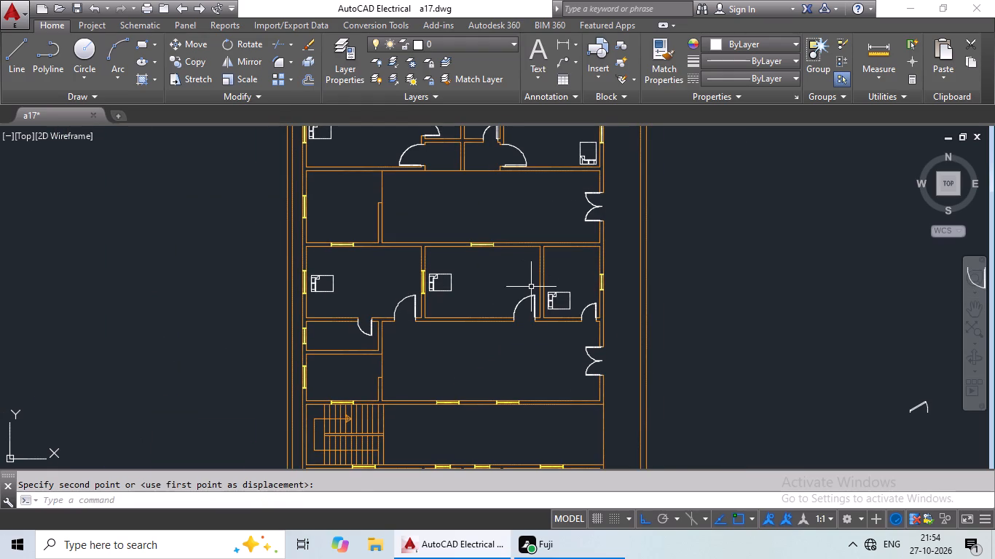
middle_drag(537, 266, 551, 199)
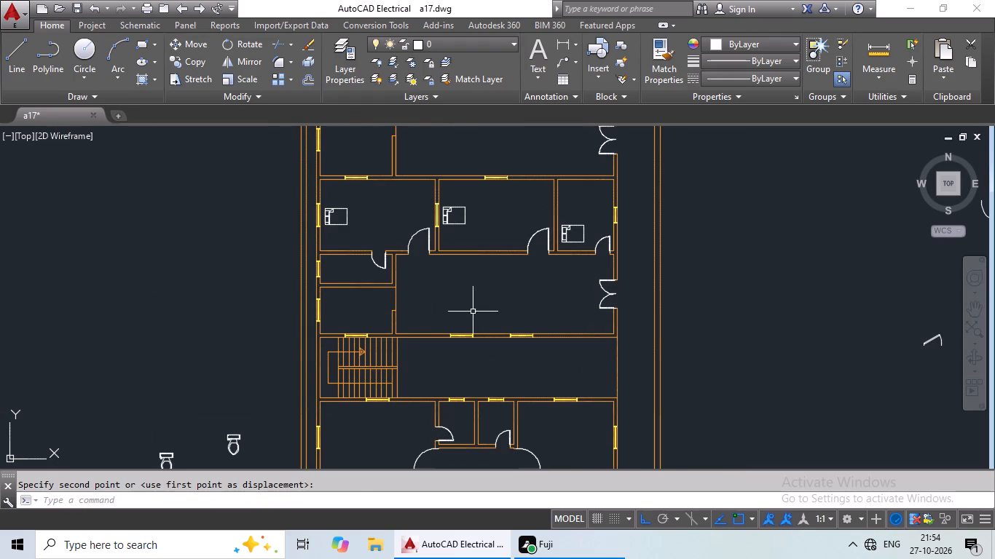
key(ctrl+c)
key(ctrl+v)
ctrl+scroll(465, 335, down, 1)
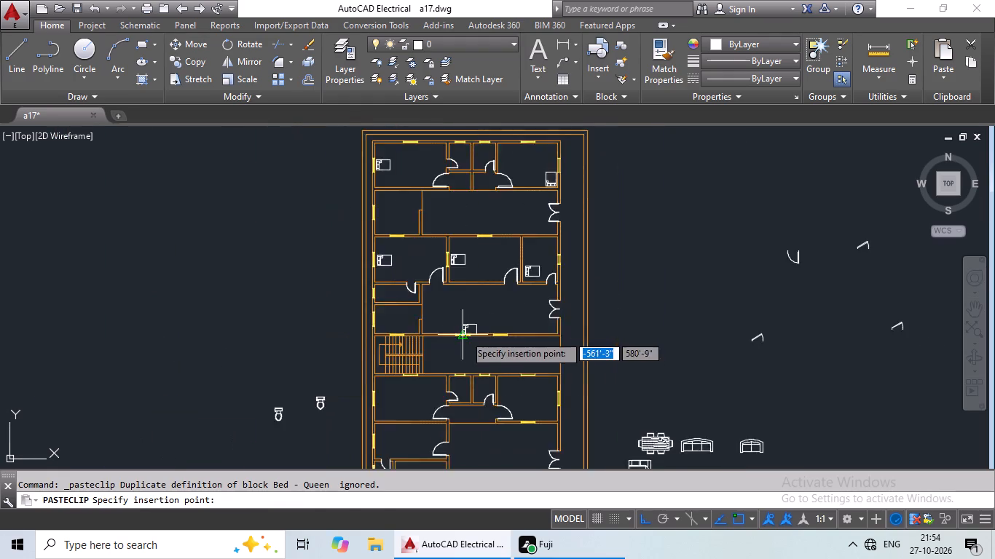
middle_drag(468, 334, 521, 274)
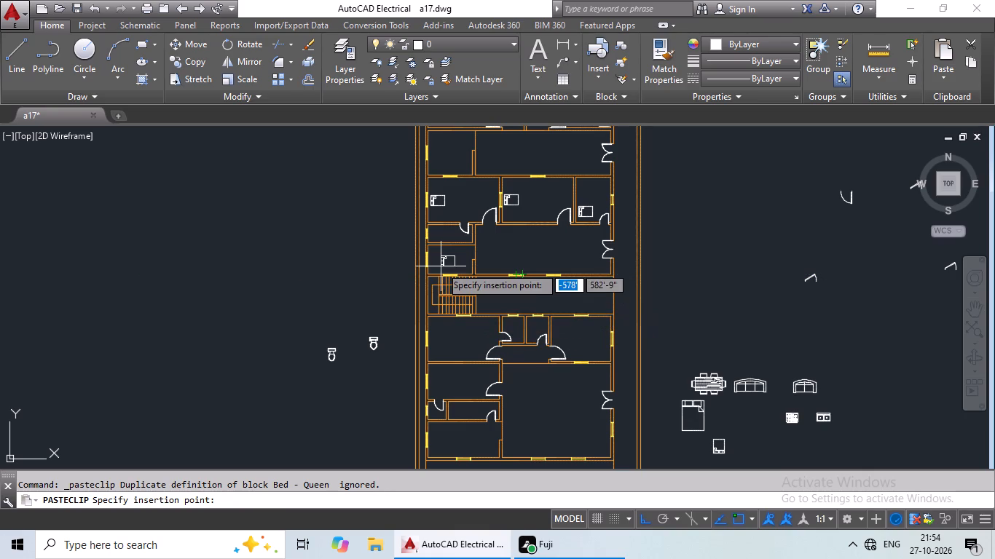
middle_drag(465, 288, 474, 239)
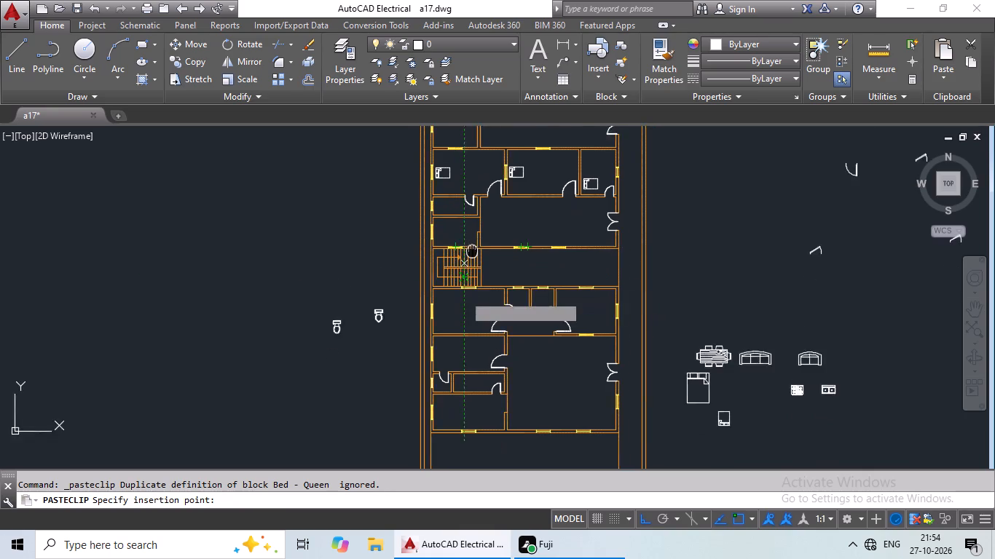
middle_drag(474, 239, 478, 221)
scroll(457, 261, up, 3)
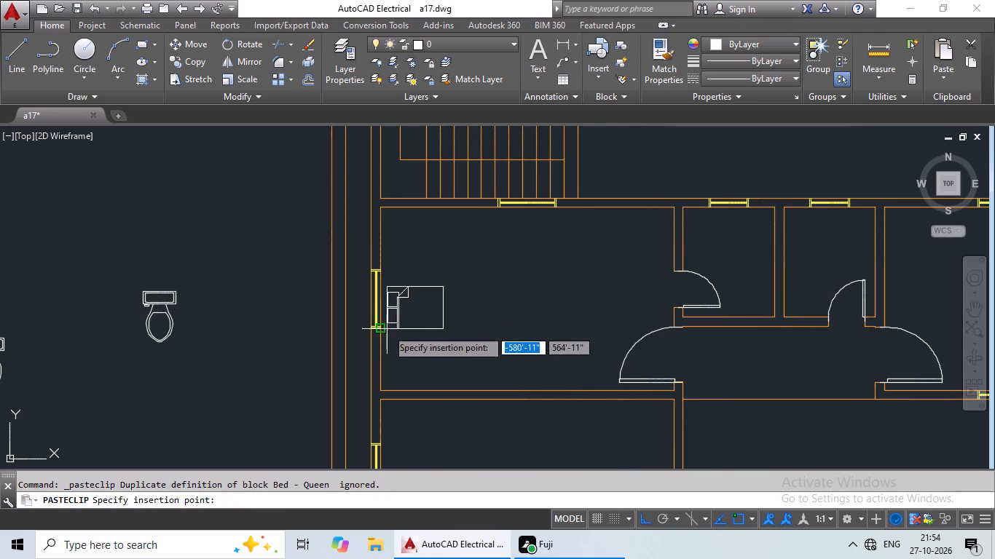
click(394, 320)
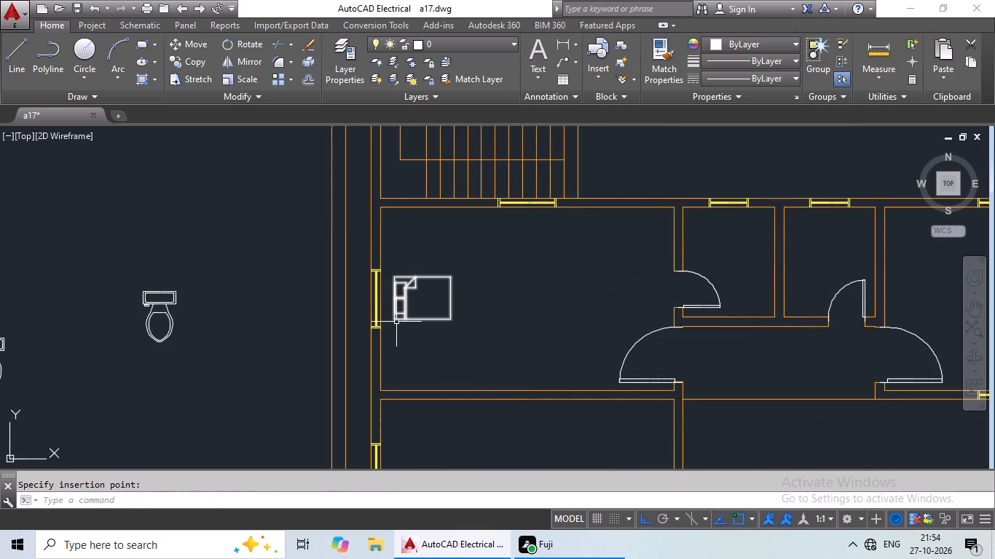
Paste another copy of the bed into the next western room to the south, beside its west window.
key(ctrl+c)
key(ctrl+v)
middle_drag(438, 320, 458, 228)
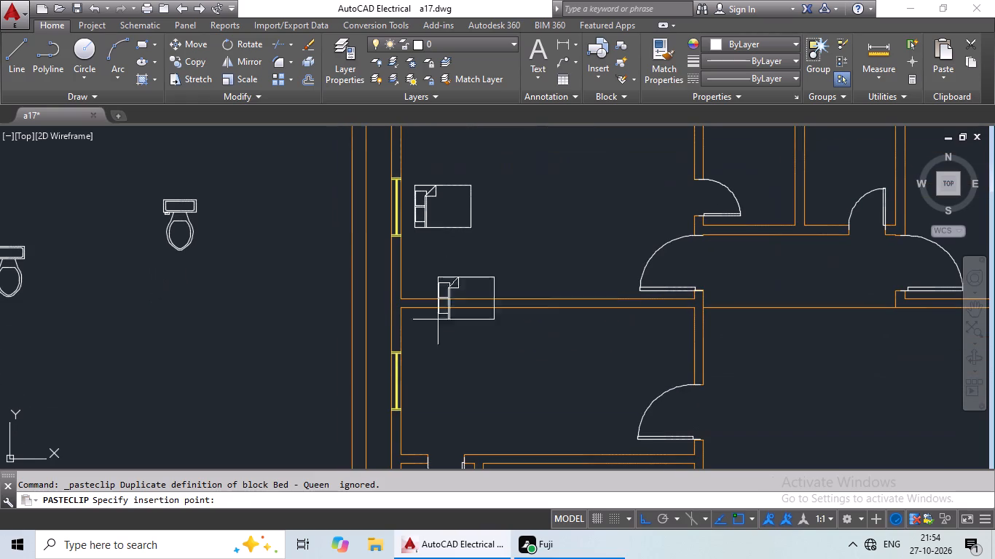
click(414, 405)
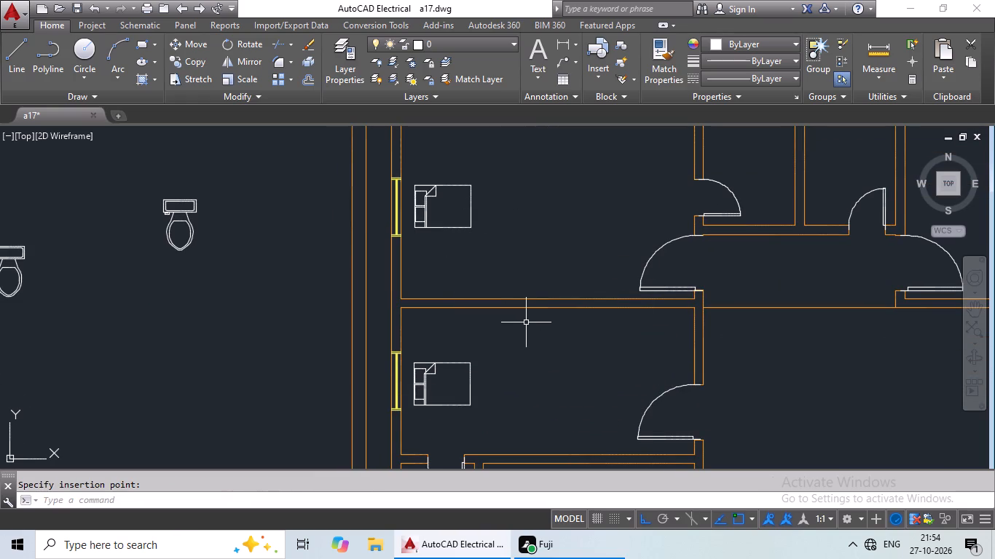
Copy the northeast room's bed into the eastern room south of the staircase, against its south wall just east of the window.
middle_drag(549, 317, 389, 354)
scroll(429, 336, down, 2)
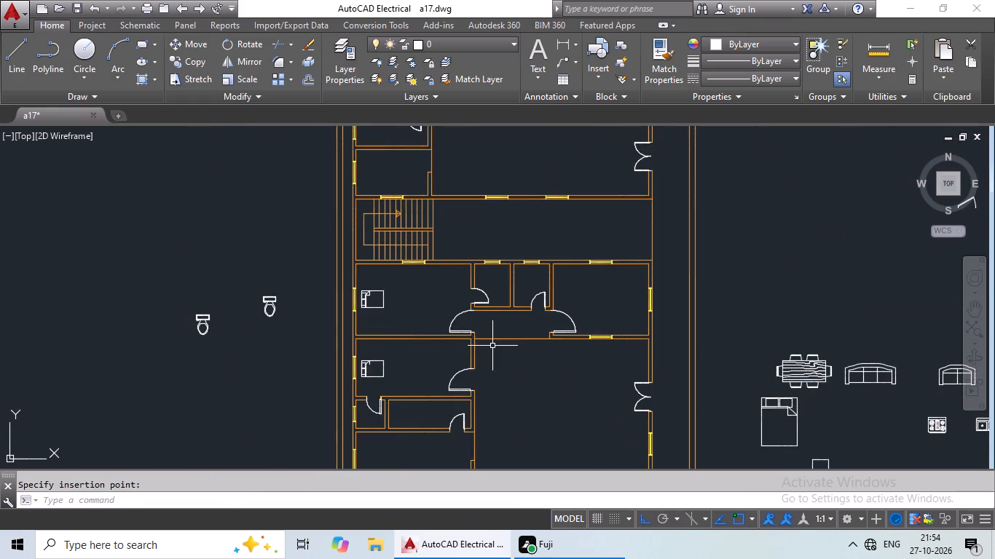
scroll(494, 346, down, 1)
middle_drag(508, 319, 415, 290)
middle_drag(434, 268, 414, 344)
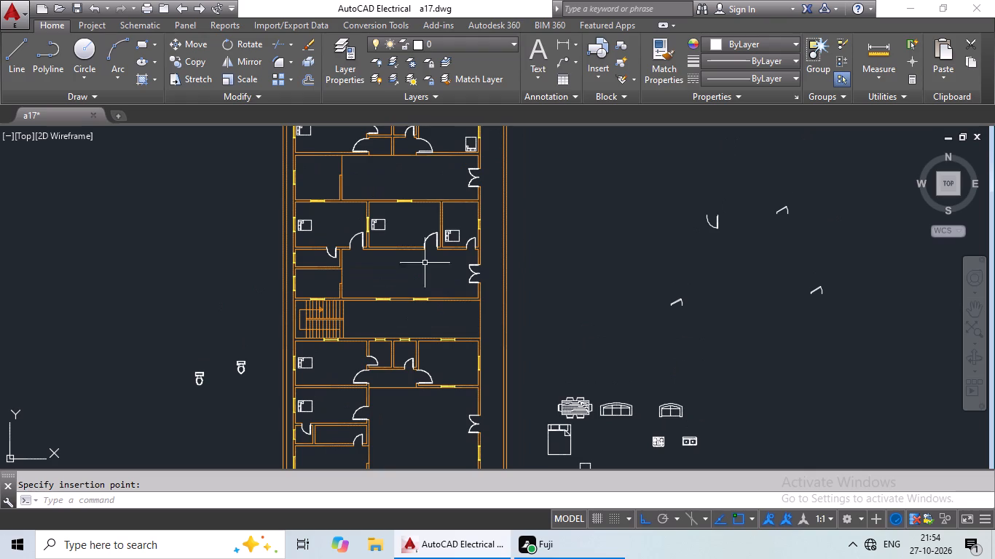
click(465, 139)
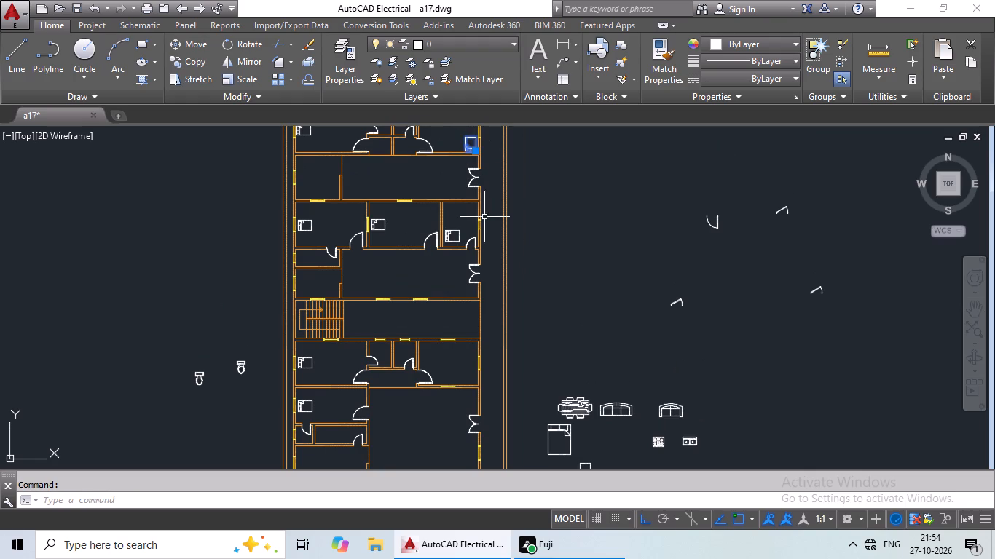
key(ctrl+c)
key(ctrl+v)
scroll(466, 301, down, 1)
middle_drag(465, 301, 465, 223)
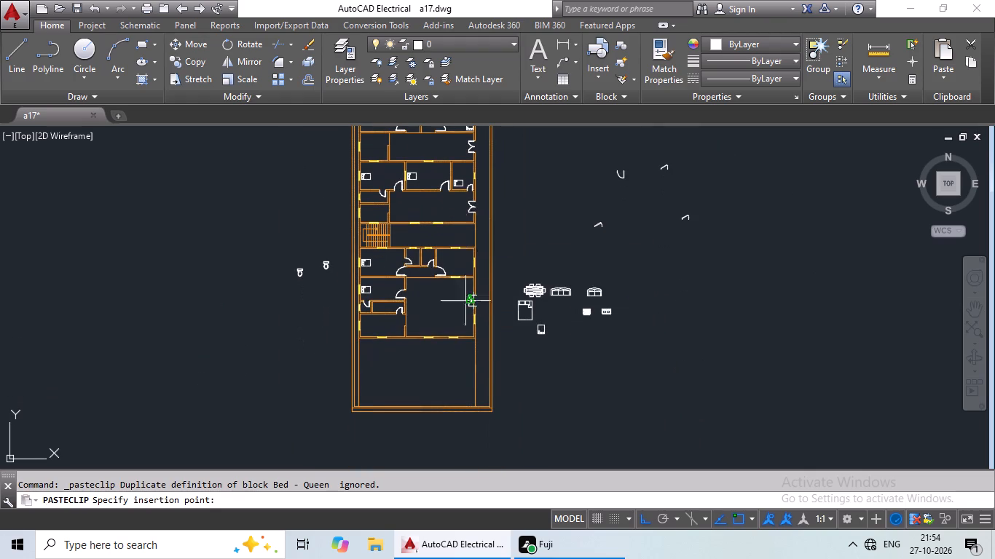
scroll(455, 264, up, 5)
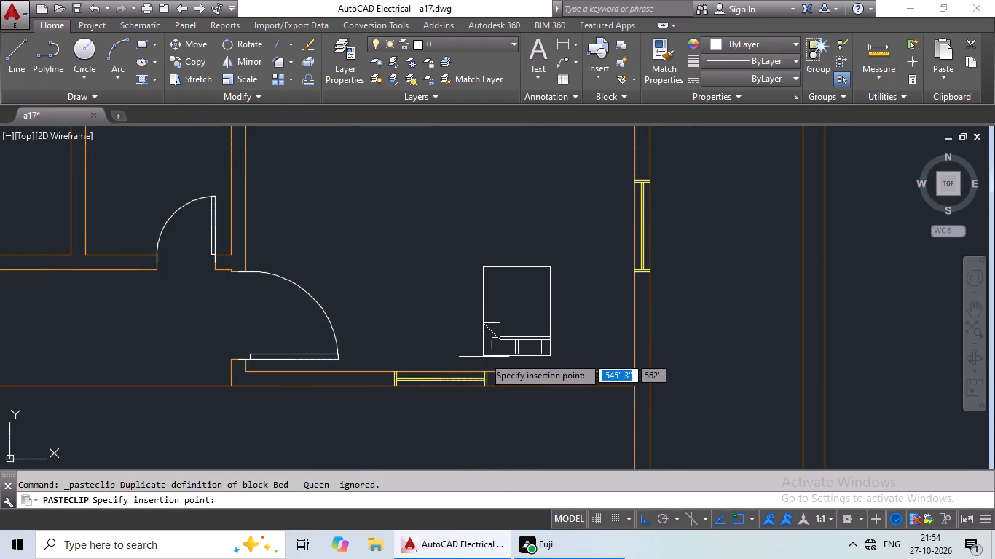
click(486, 365)
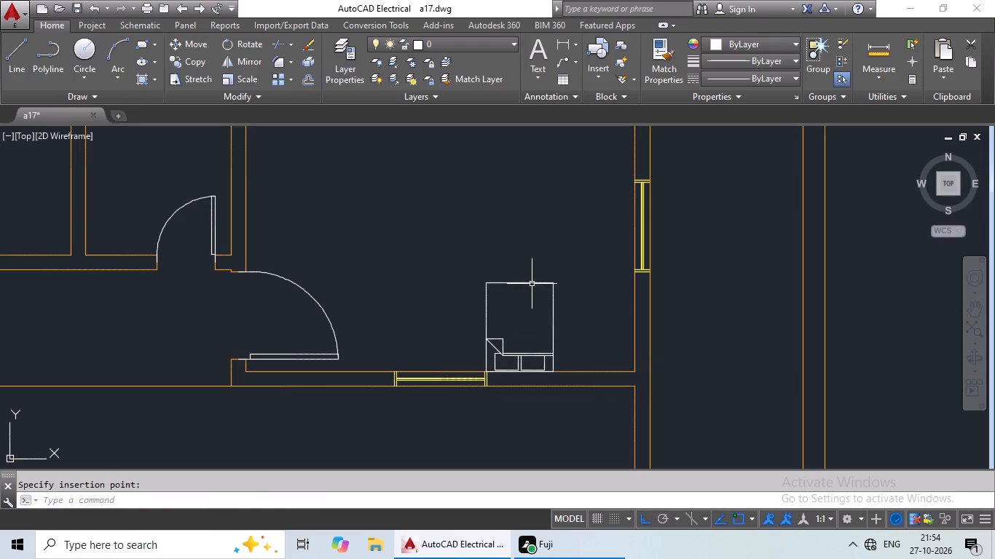
Move that eastern room's bed slightly north, leaving a small gap to the south wall.
click(532, 282)
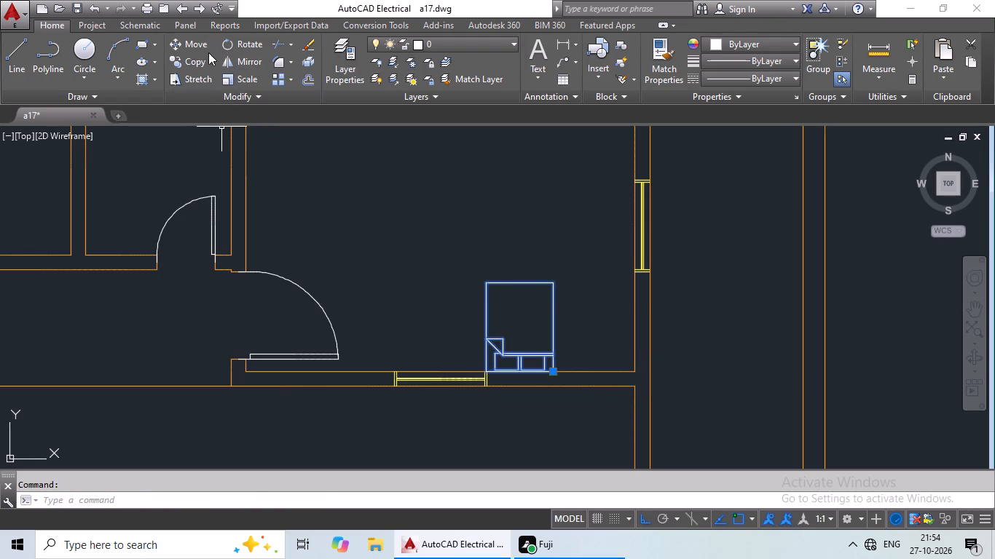
click(203, 44)
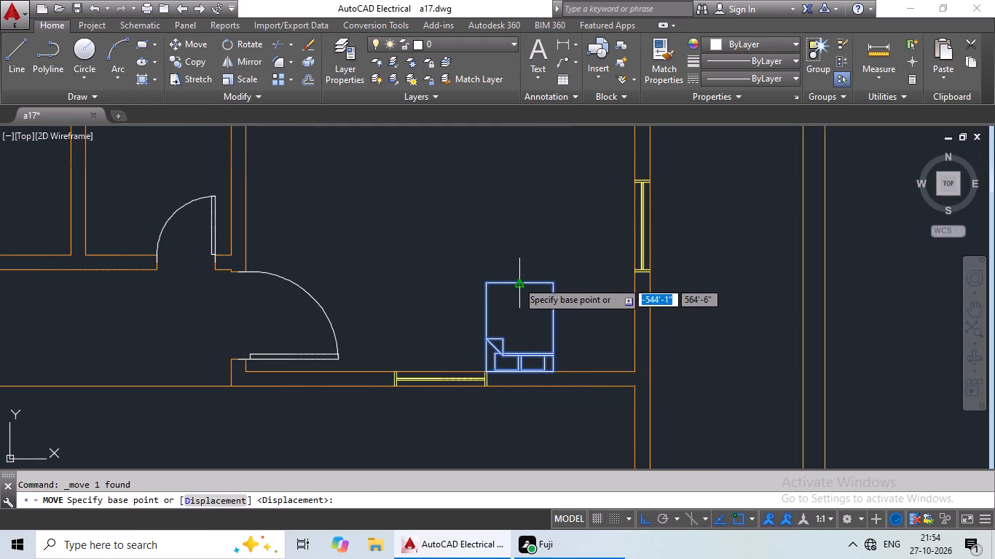
click(518, 285)
click(522, 266)
Scale the dining set outside the plan down by reference, using its overall length, to a little over half its size.
scroll(527, 263, down, 3)
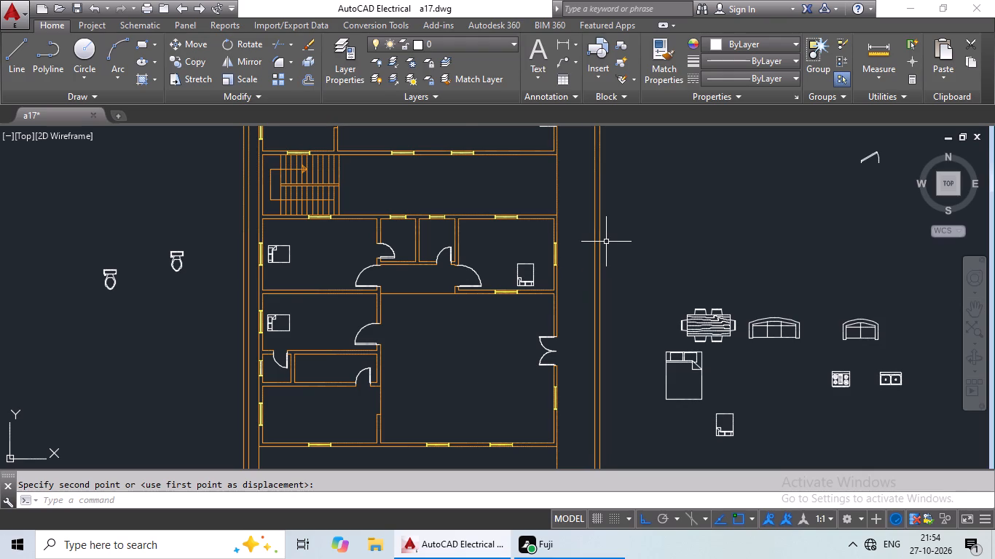
scroll(609, 263, down, 1)
middle_drag(570, 262, 430, 209)
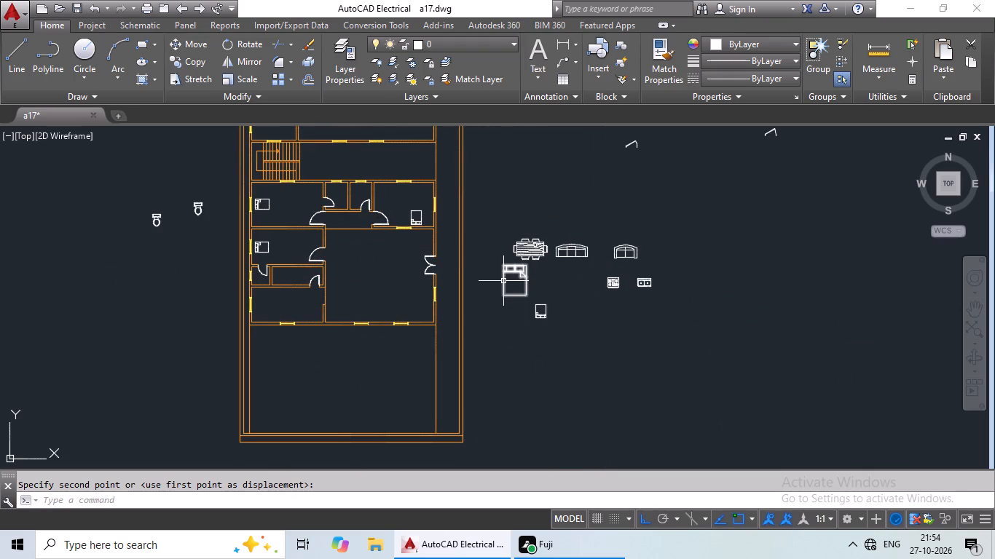
click(535, 253)
scroll(567, 250, up, 3)
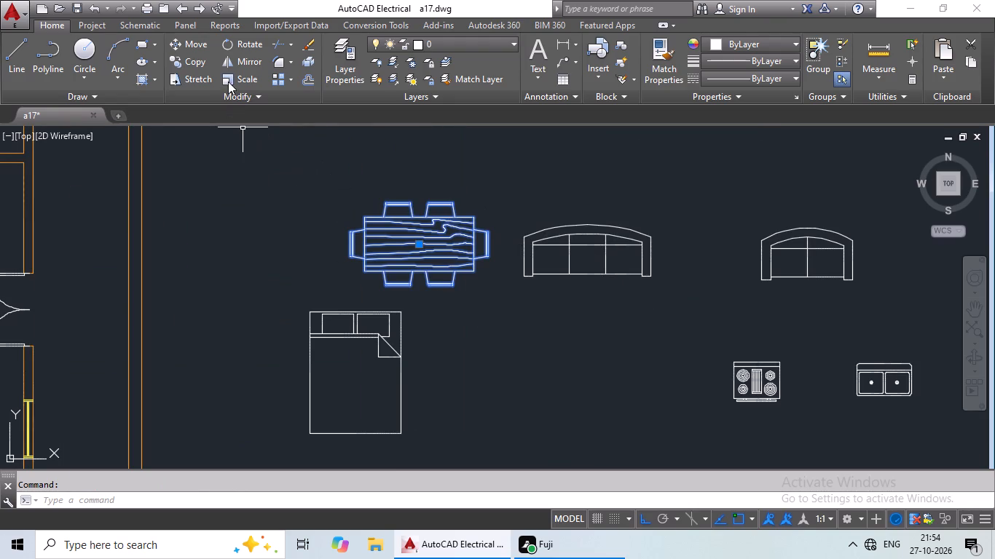
click(225, 78)
click(352, 244)
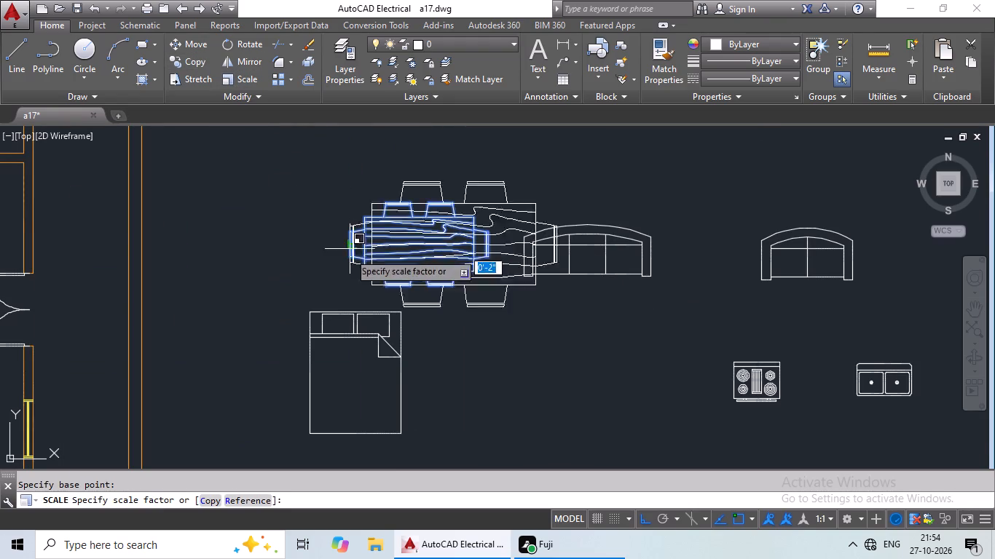
click(251, 504)
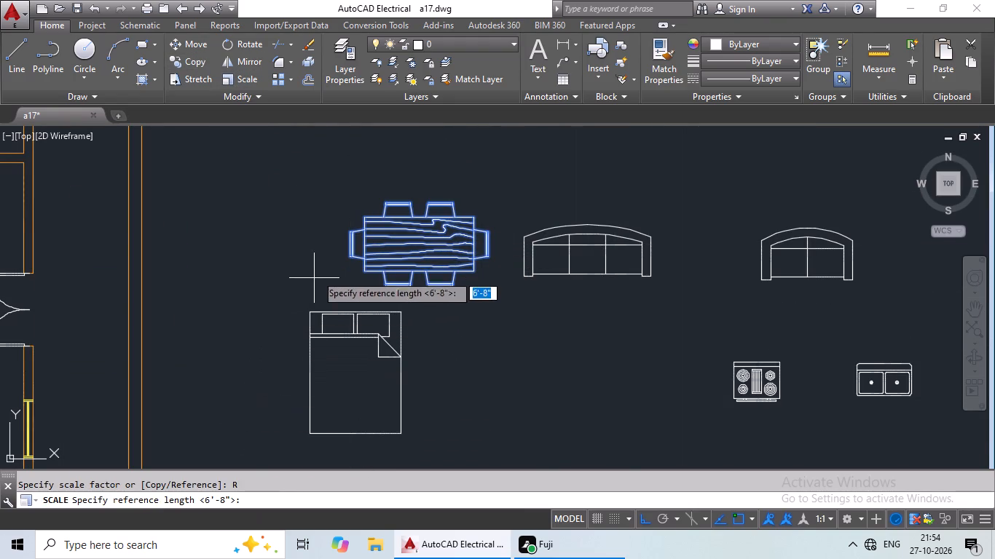
click(350, 241)
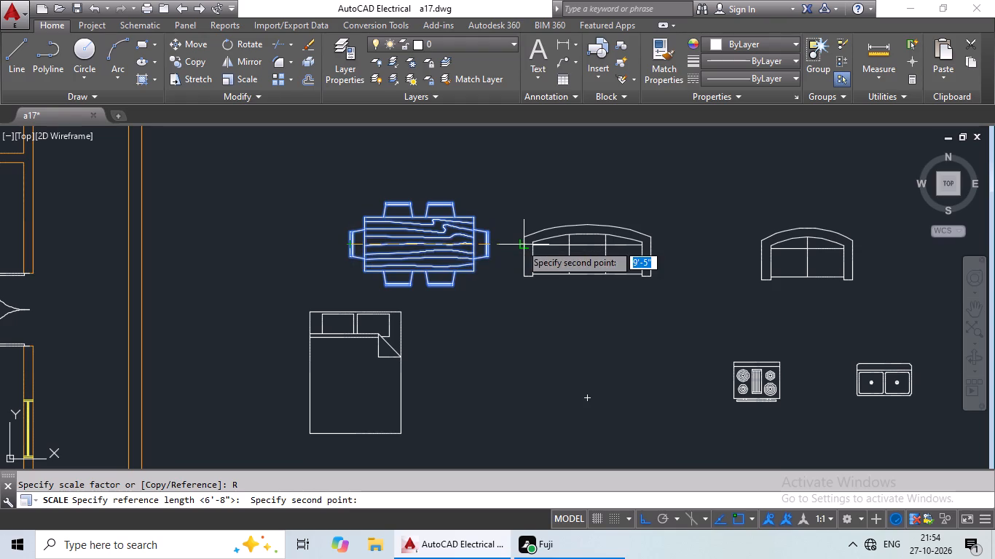
click(491, 244)
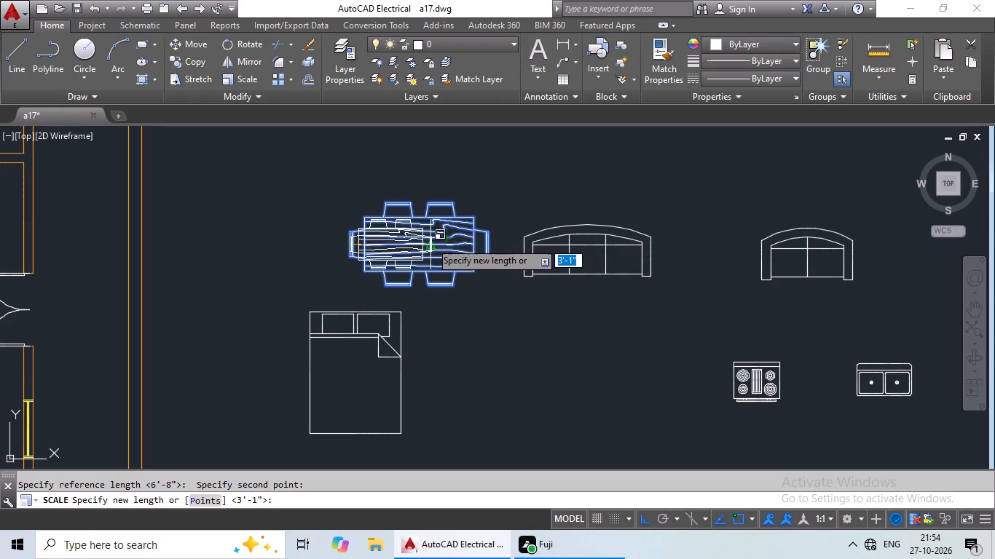
click(429, 242)
Copy the reduced dining set into the plan's southwest room, in its western half near the west window.
click(397, 243)
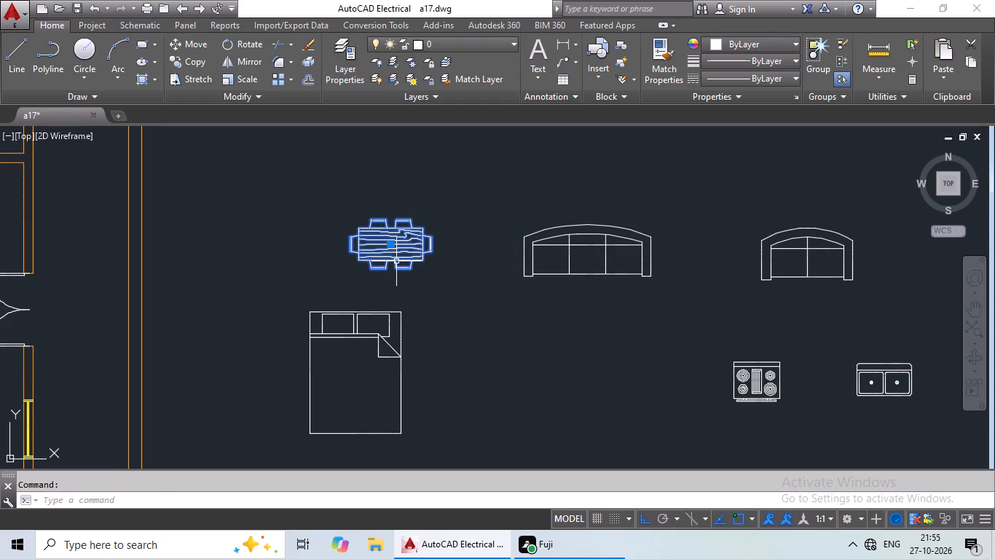
key(ctrl+c)
key(ctrl+v)
scroll(396, 281, down, 2)
middle_drag(391, 285, 519, 251)
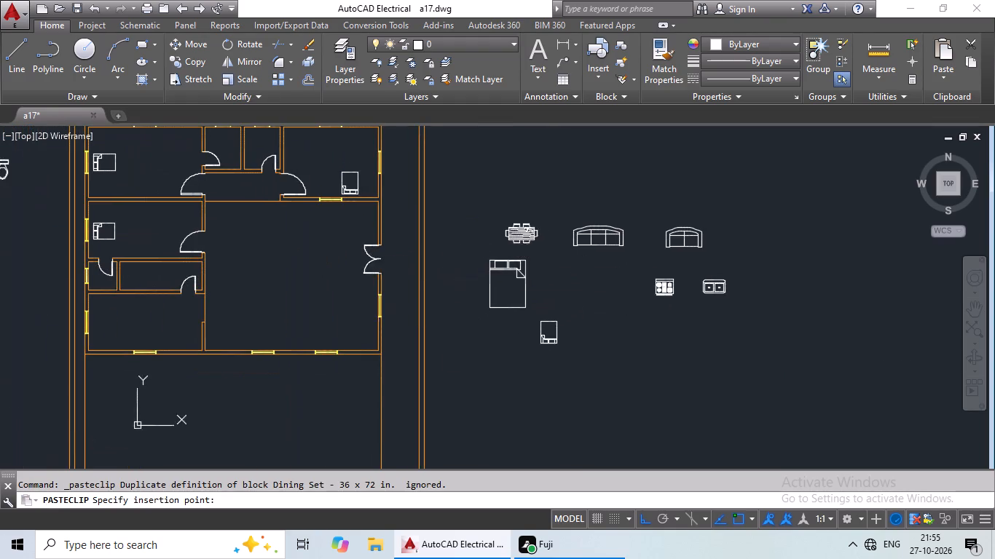
middle_drag(352, 298, 571, 240)
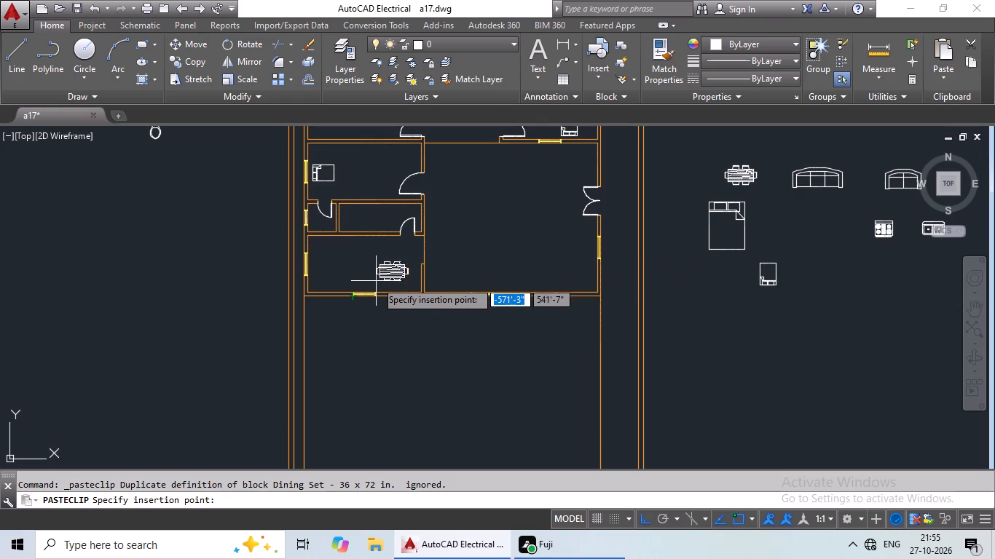
scroll(375, 280, up, 3)
middle_drag(192, 239, 314, 287)
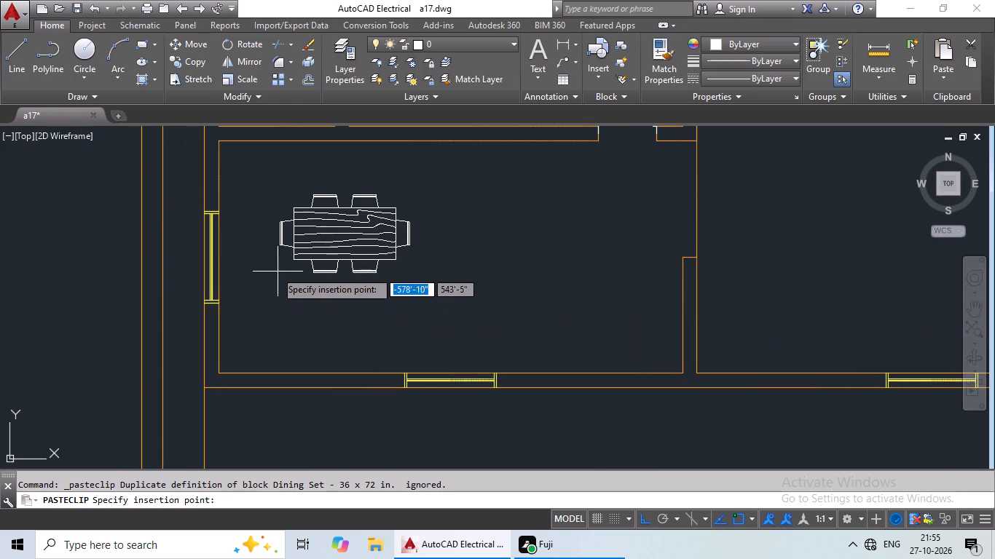
click(262, 271)
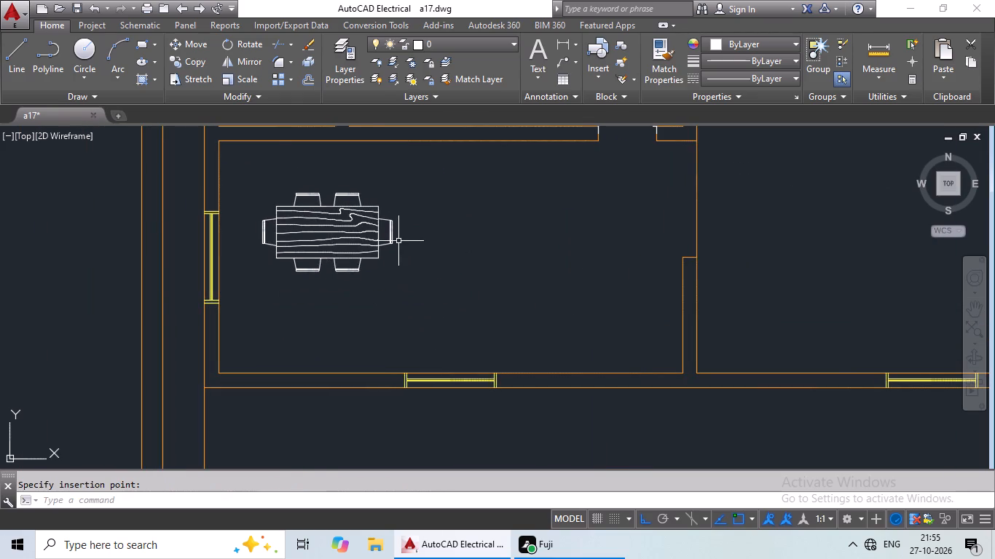
Draw an L-shaped counter line in the southwest room, from the north wall south beside the west wall, turning about 14'-11" east to the east wall.
scroll(404, 240, down, 2)
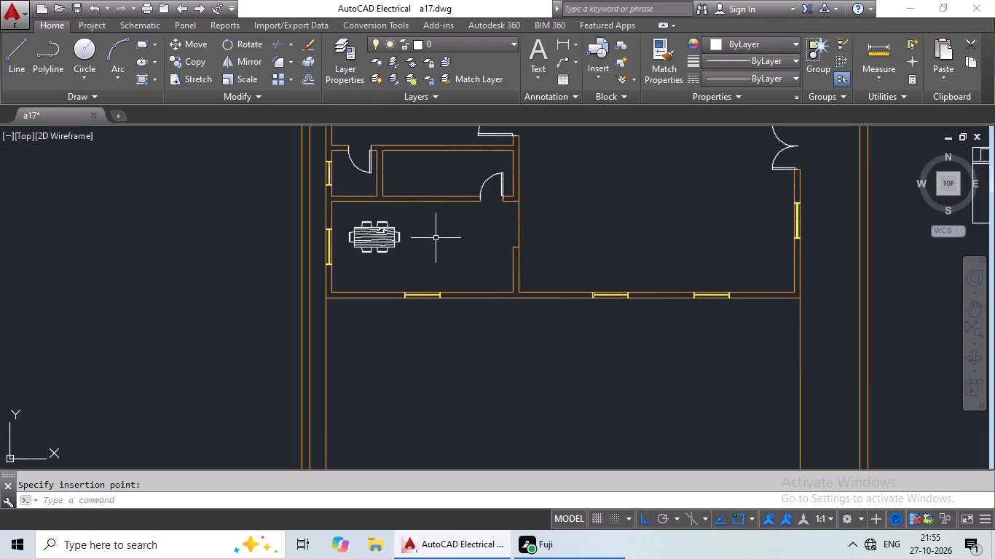
click(11, 55)
scroll(352, 228, up, 3)
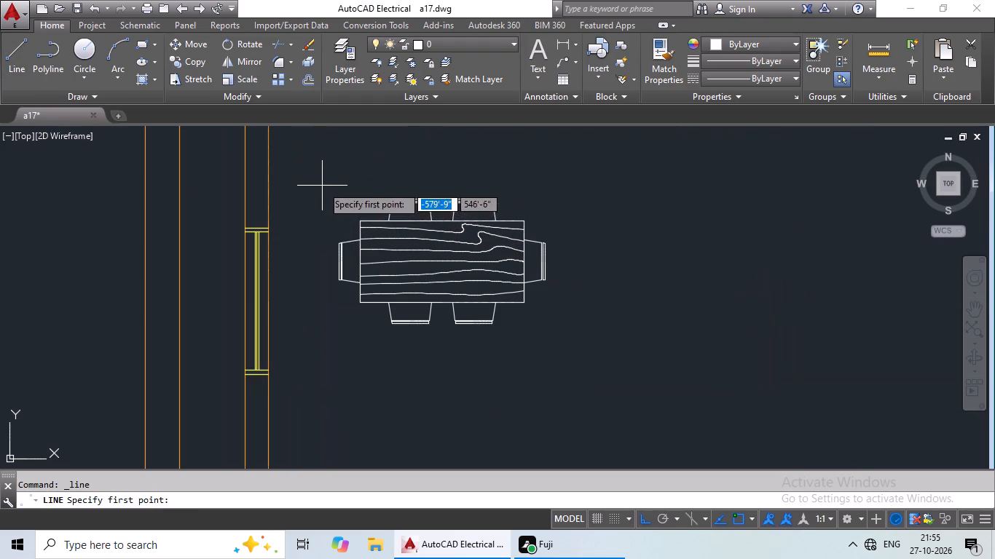
middle_drag(347, 213, 468, 254)
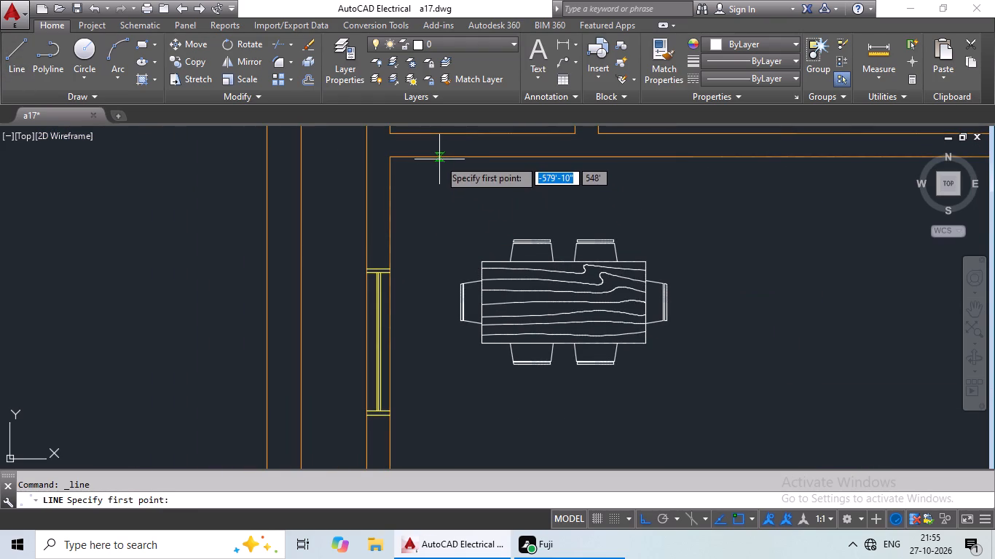
click(438, 156)
middle_drag(428, 373, 438, 251)
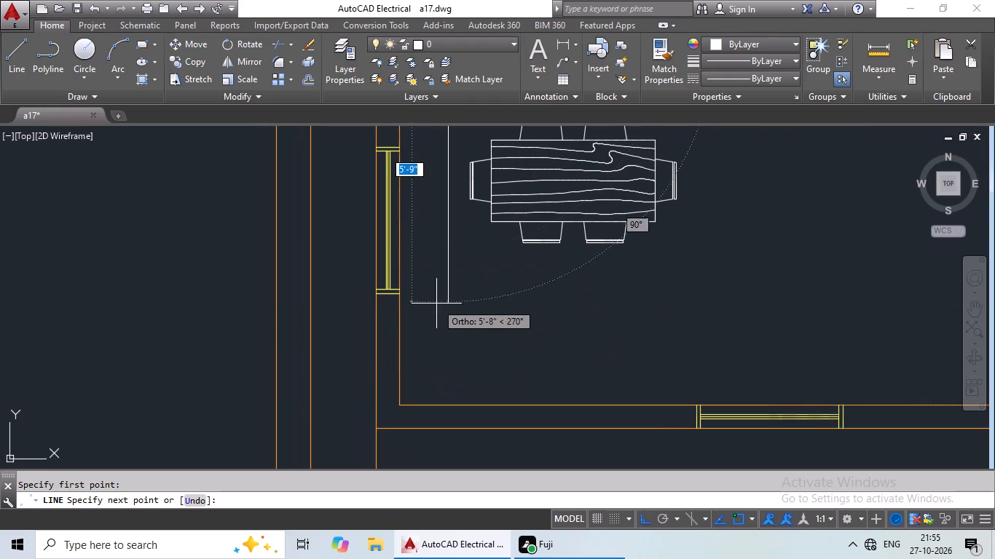
click(451, 346)
middle_drag(650, 346, 388, 372)
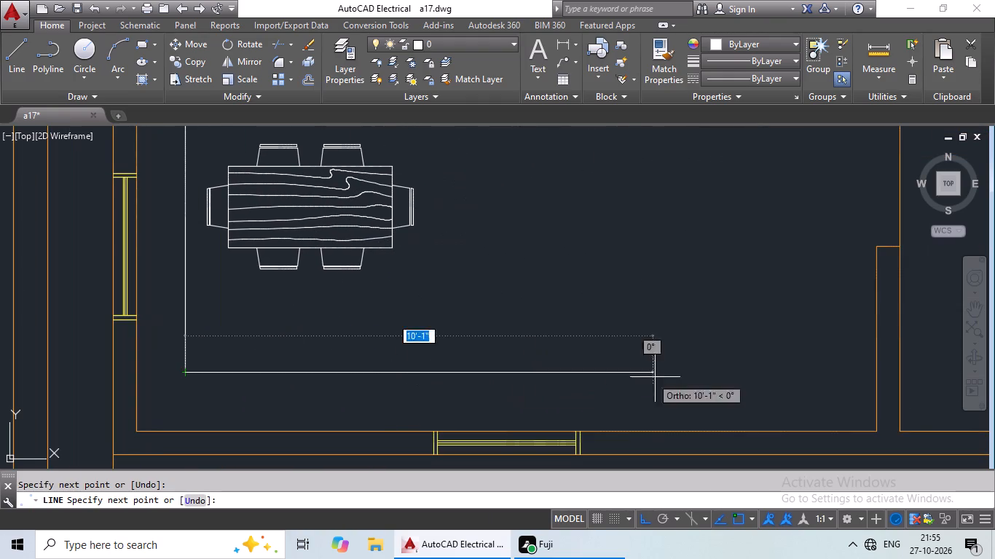
click(874, 373)
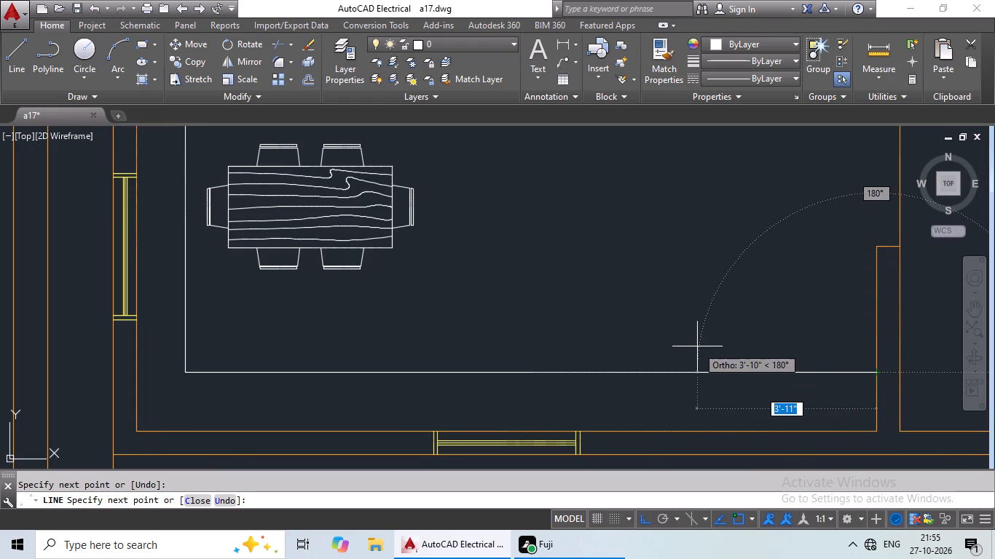
key(Escape)
Set the colour of both new counter lines to orange 248,153,30.
click(644, 373)
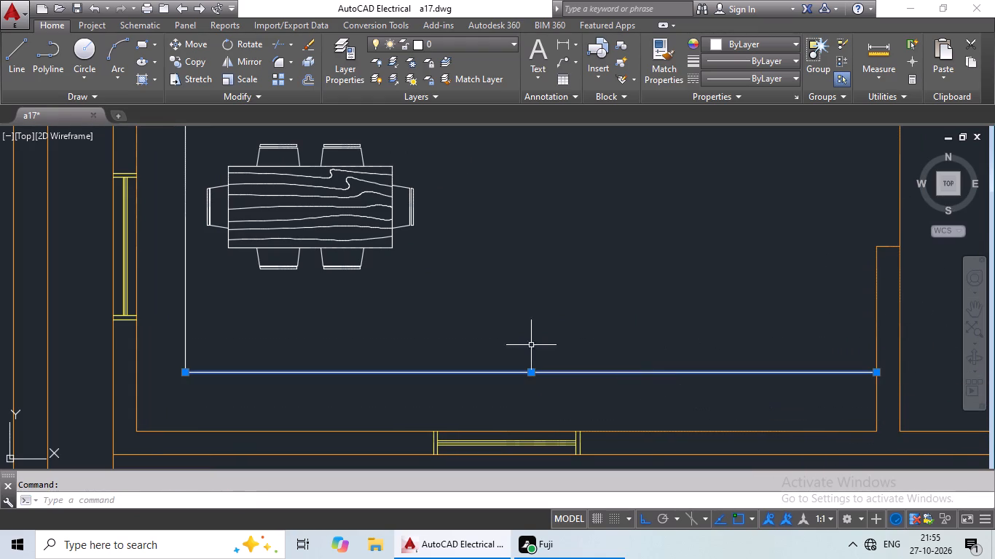
click(185, 285)
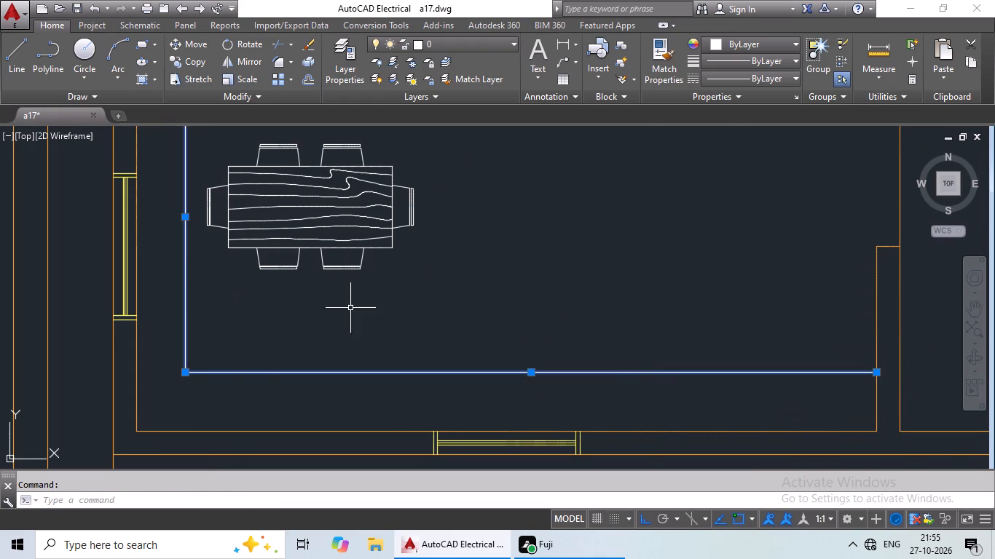
scroll(493, 309, down, 2)
middle_drag(573, 309, 449, 345)
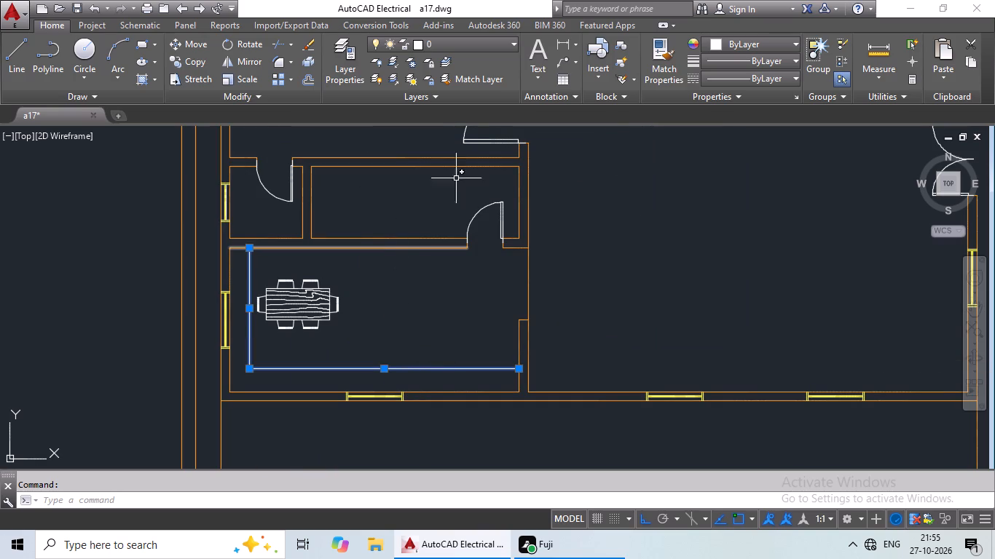
click(800, 40)
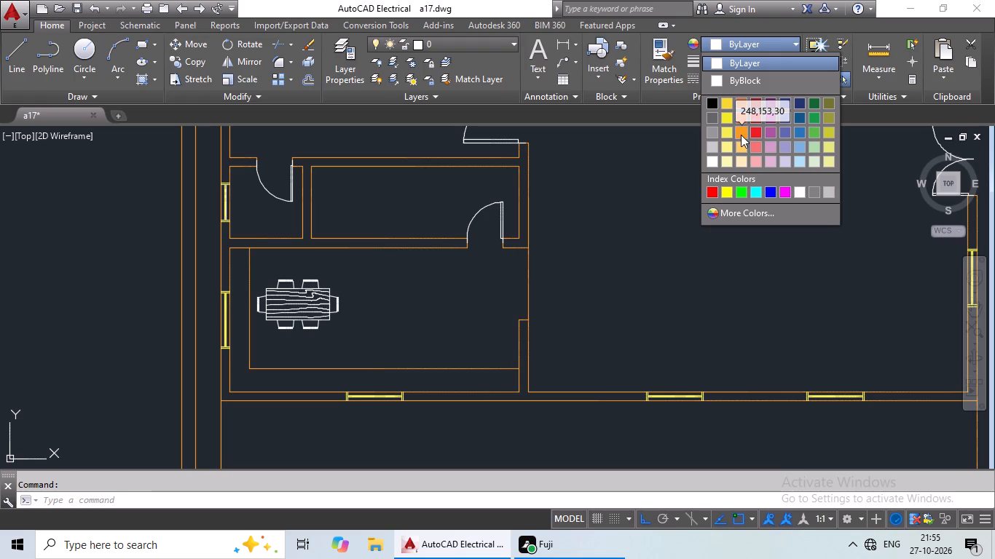
click(741, 135)
key(Escape)
Scale the range-oven block outside the plan down by reference, using its overall width, to a new width of about 1'-1".
scroll(621, 221, down, 3)
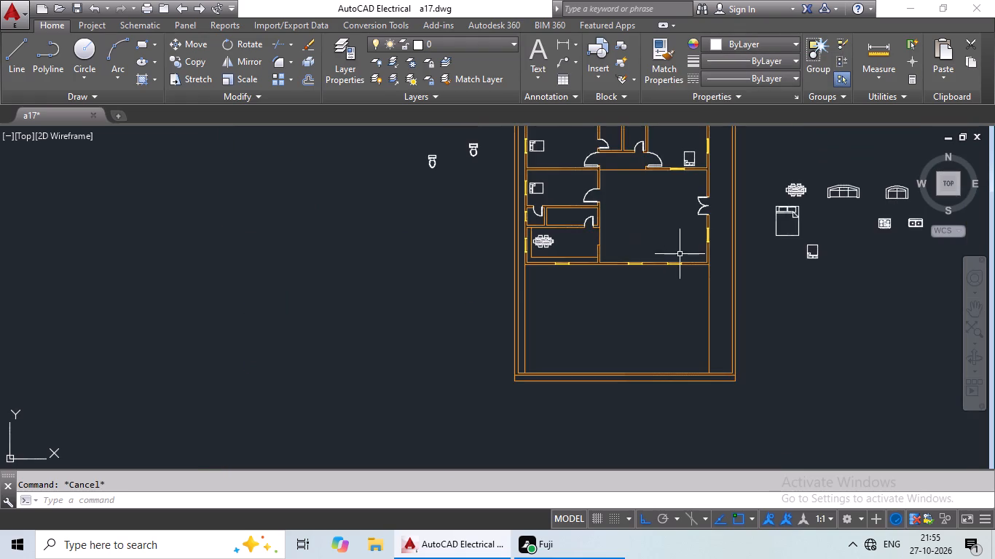
middle_drag(652, 253, 473, 260)
middle_drag(671, 244, 532, 298)
scroll(570, 284, up, 2)
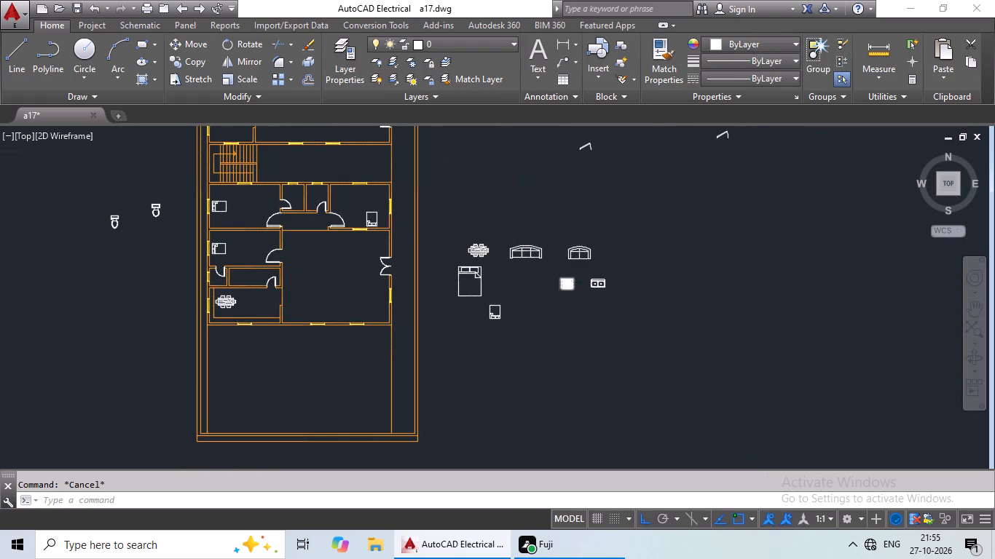
scroll(570, 284, up, 3)
click(497, 252)
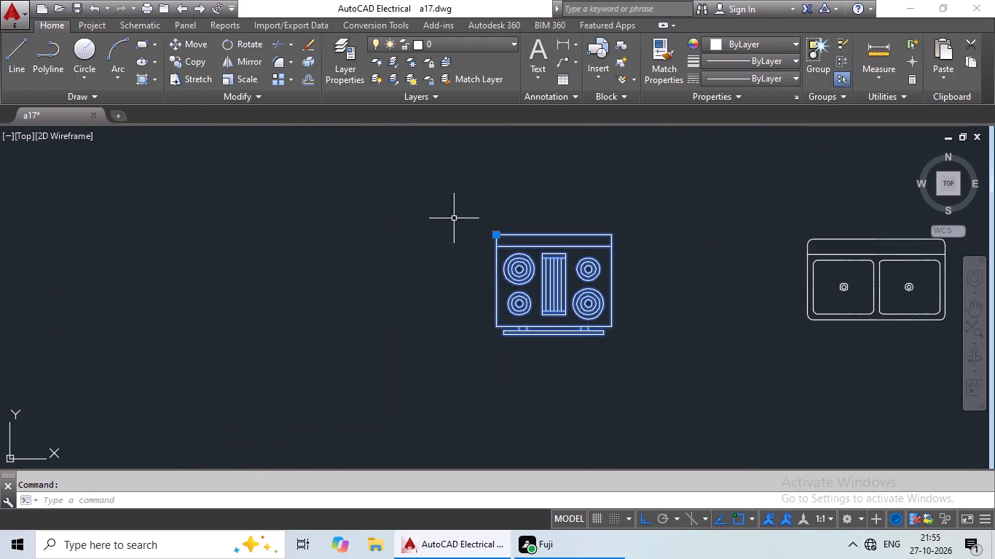
click(236, 78)
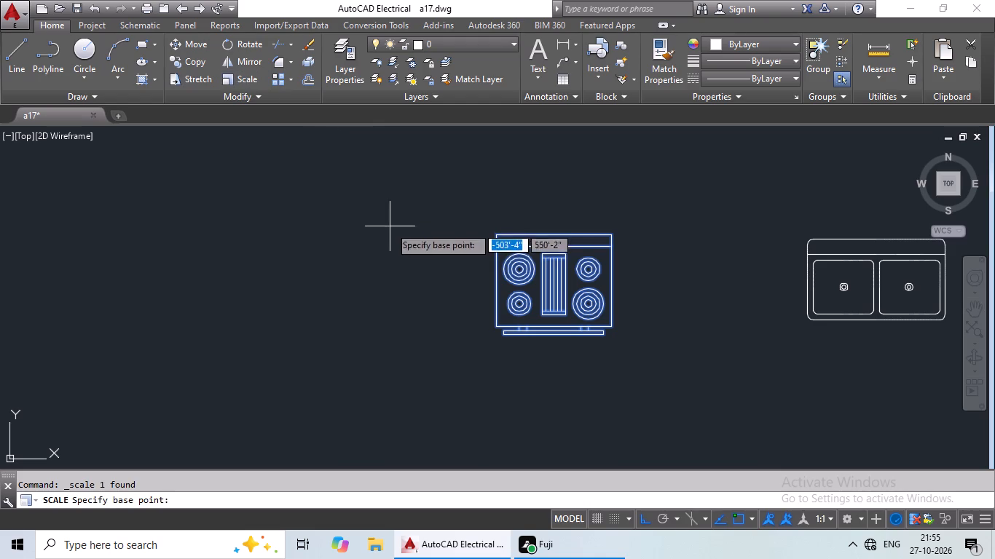
click(496, 281)
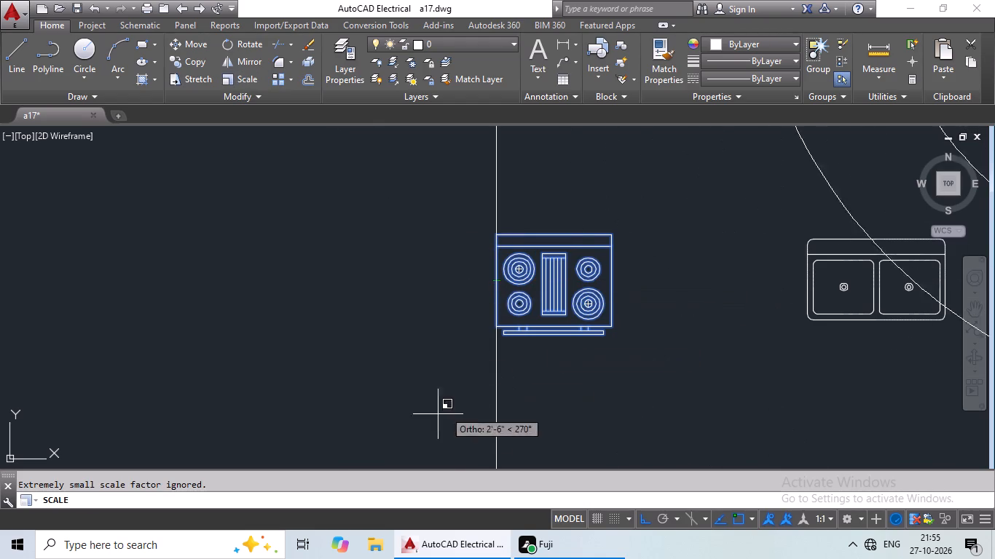
text(r)
key(space)
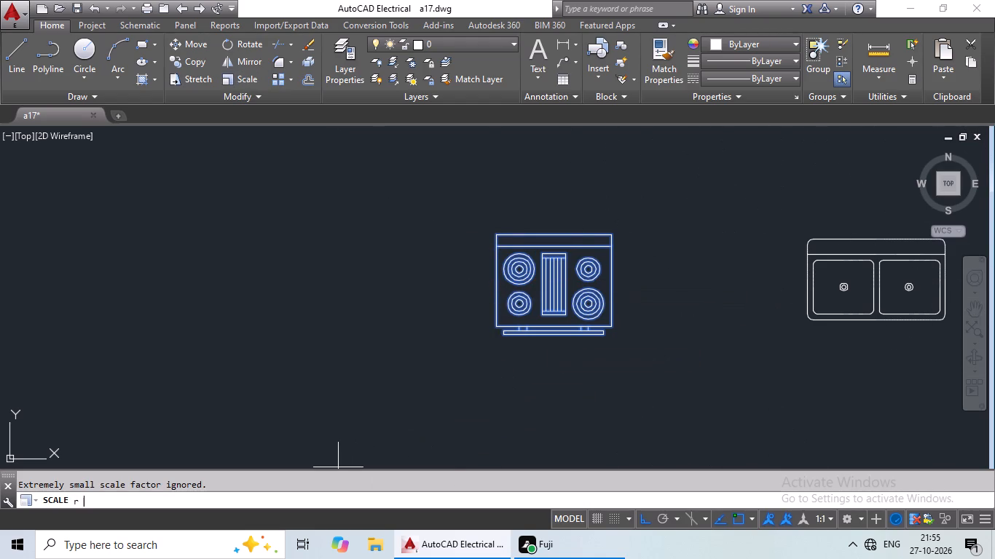
click(497, 282)
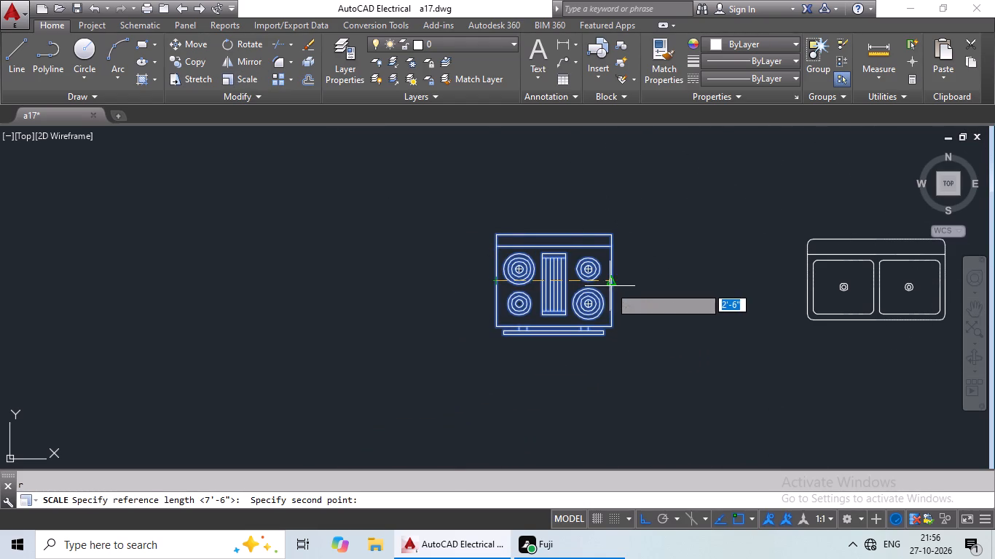
click(611, 281)
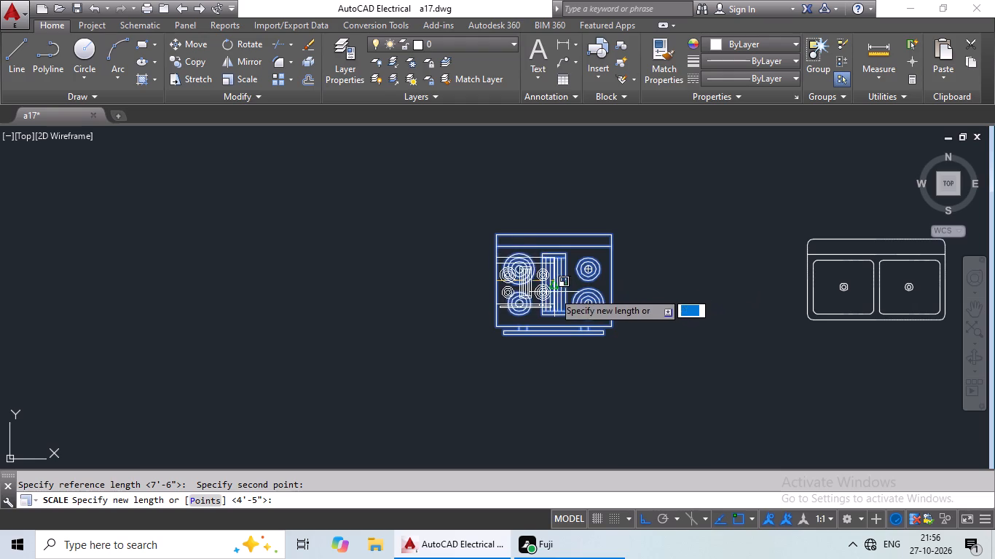
click(547, 294)
Copy the reduced range oven into the southwest room's south counter strip, just west of the south window.
click(531, 290)
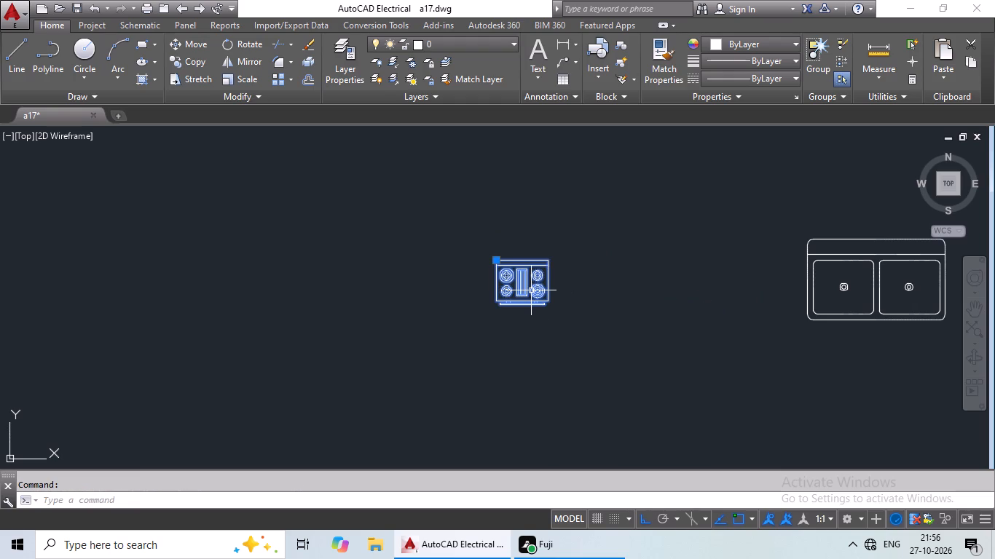
key(ctrl+c)
key(ctrl+v)
ctrl+scroll(431, 341, down, 2)
middle_drag(406, 350, 475, 338)
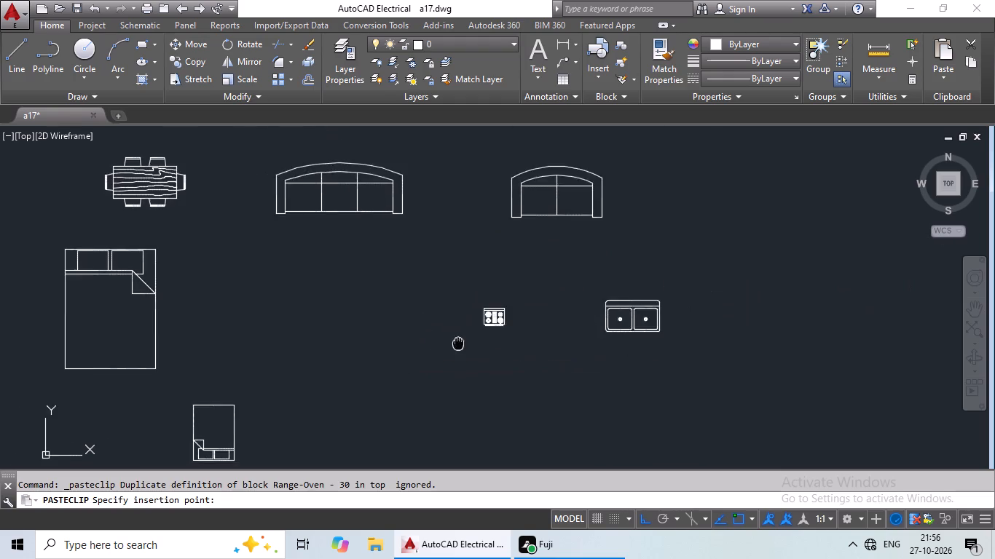
middle_drag(475, 338, 560, 301)
scroll(400, 328, down, 1)
middle_drag(401, 328, 579, 282)
middle_drag(388, 313, 634, 263)
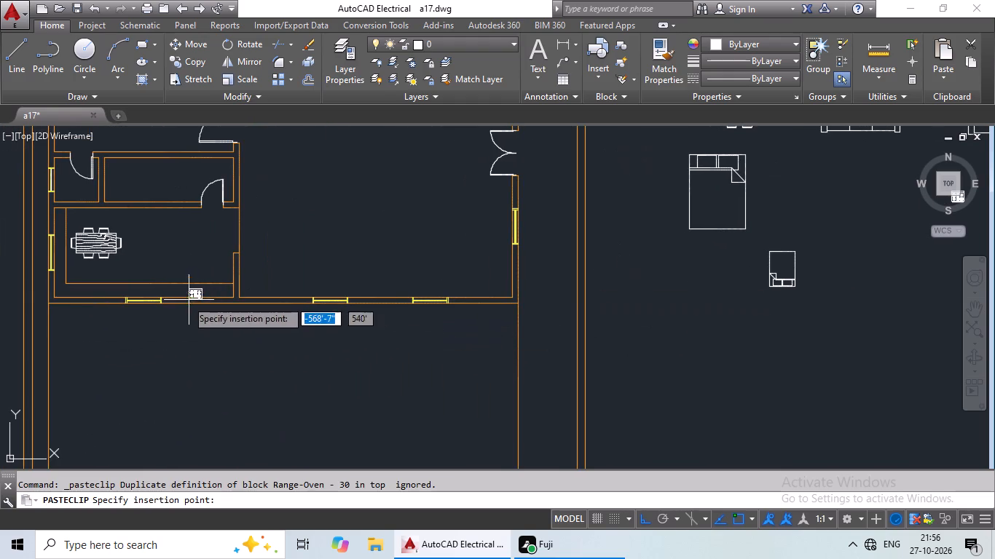
scroll(141, 297, up, 4)
middle_drag(137, 290, 530, 291)
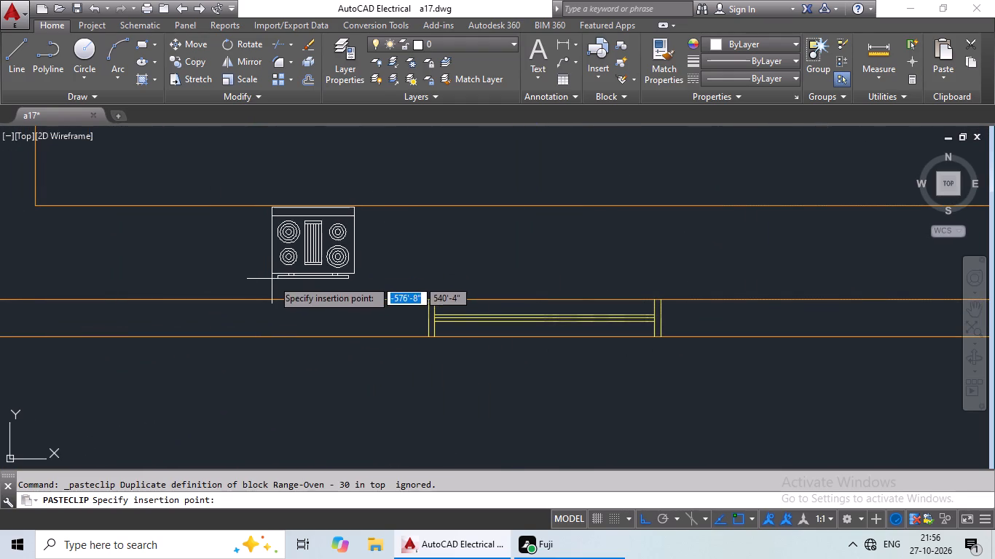
click(278, 285)
Scale the double-sink block outside the plan down by reference, using its overall width, to about 60 percent of its size.
scroll(414, 301, down, 3)
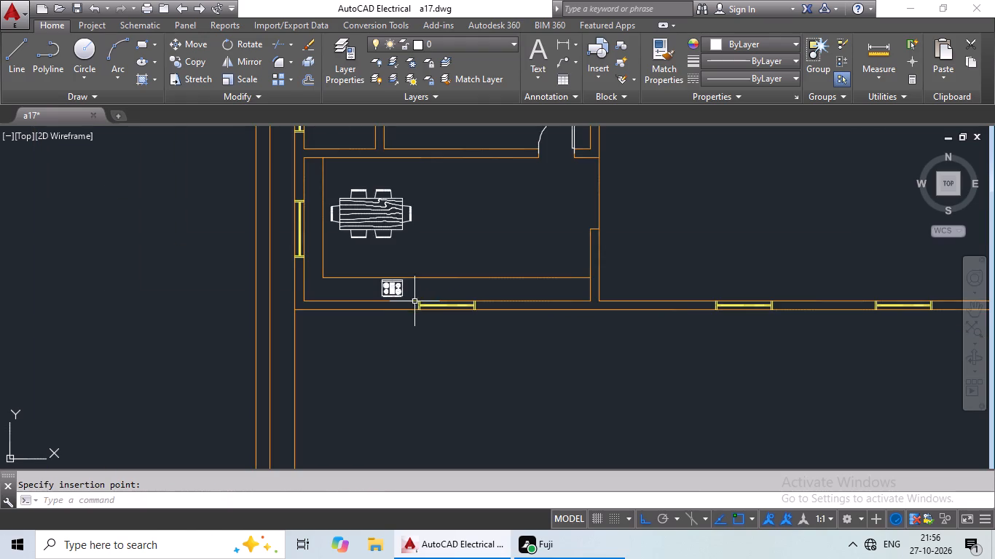
middle_drag(551, 316, 373, 307)
scroll(470, 323, down, 2)
middle_drag(513, 350, 294, 312)
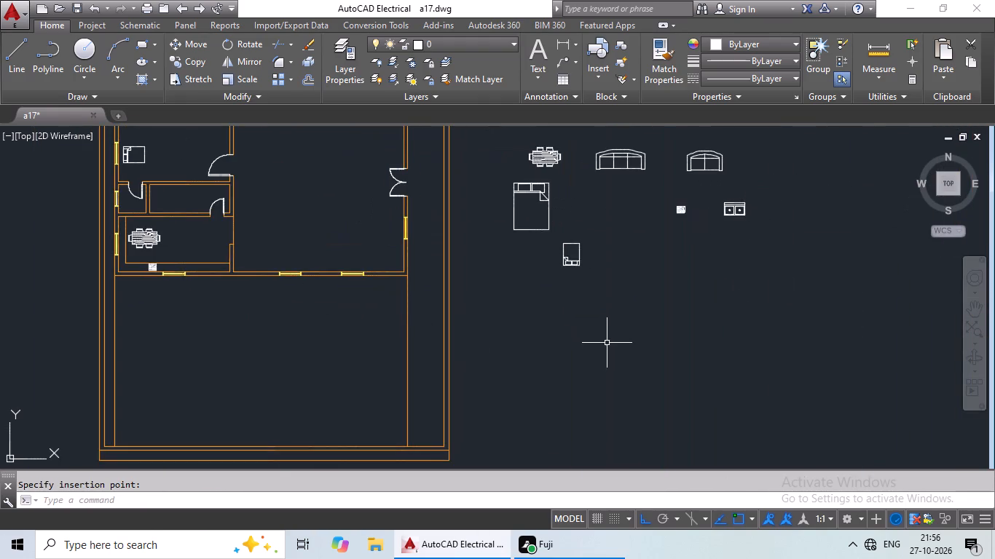
middle_drag(607, 343, 491, 392)
click(621, 259)
scroll(621, 259, up, 3)
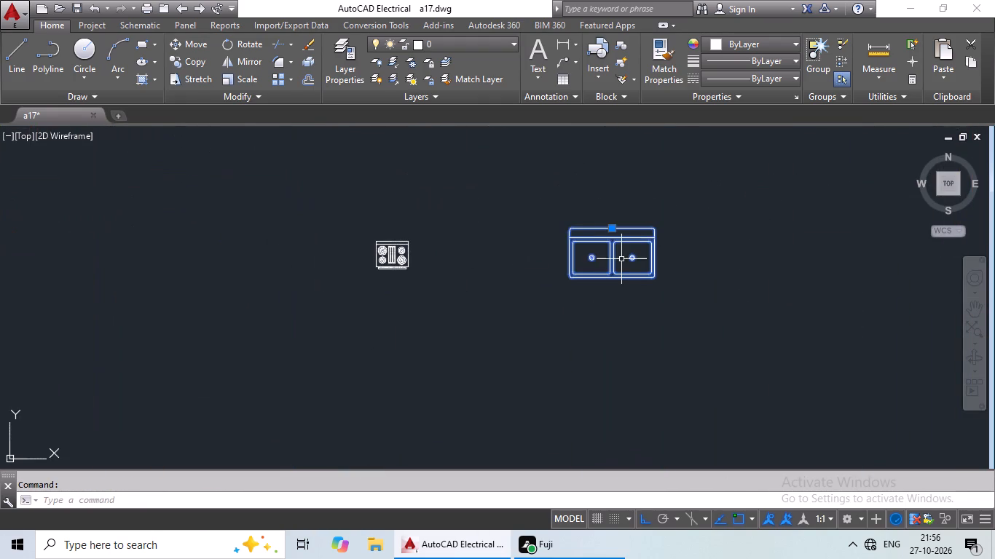
middle_drag(621, 258, 541, 338)
click(233, 79)
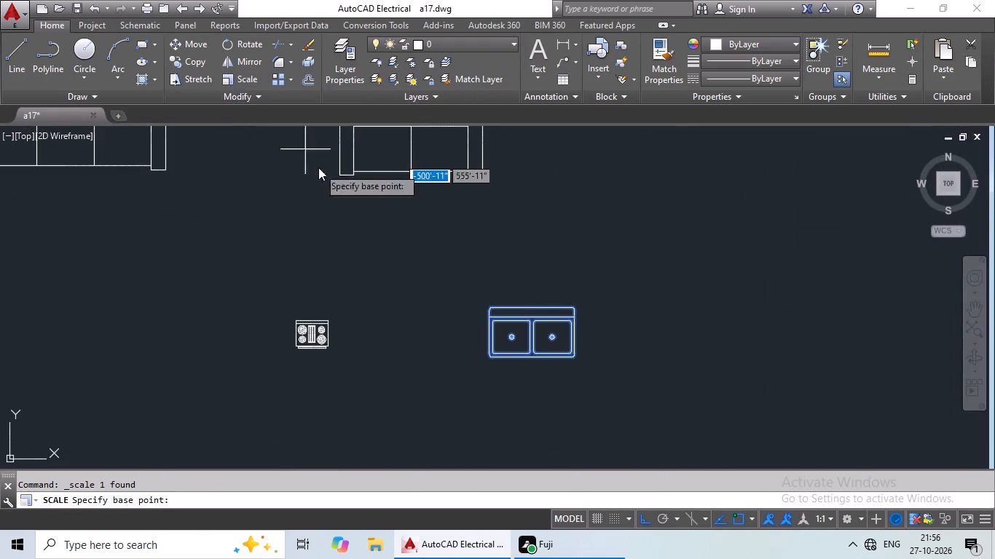
click(489, 330)
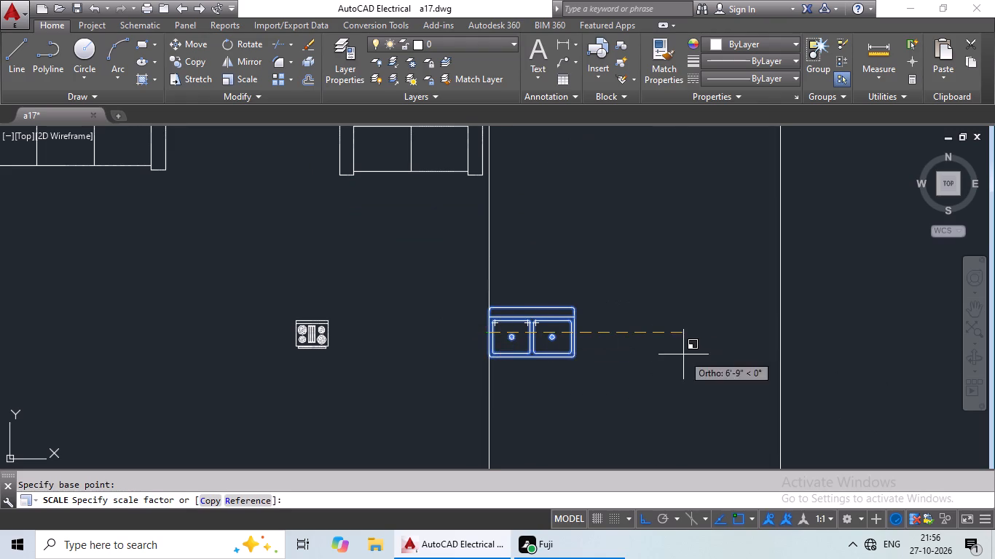
click(253, 496)
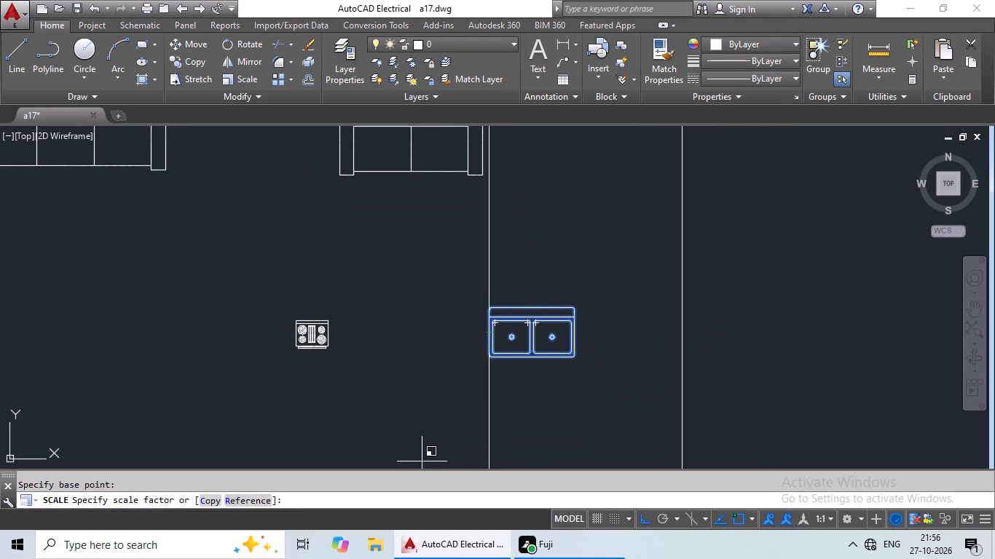
click(485, 335)
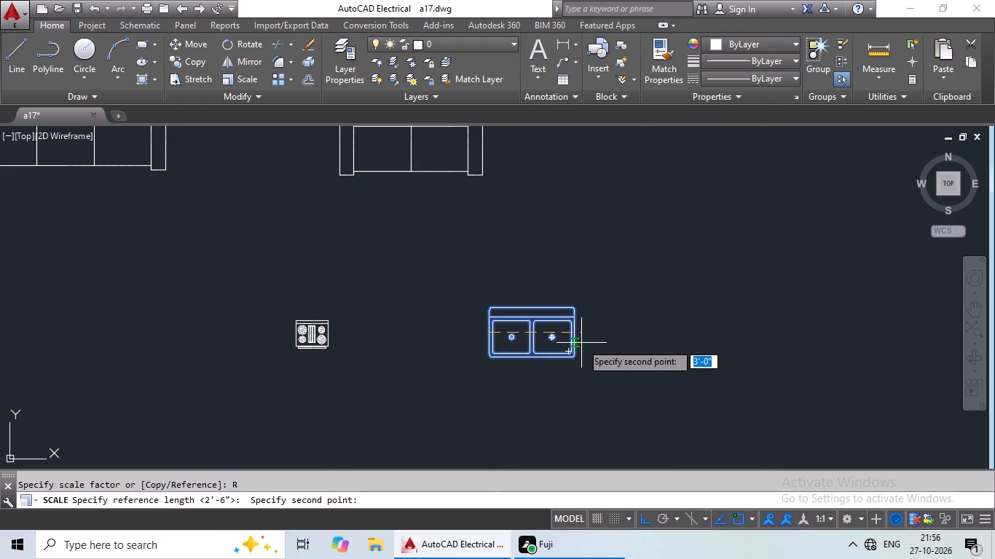
click(579, 333)
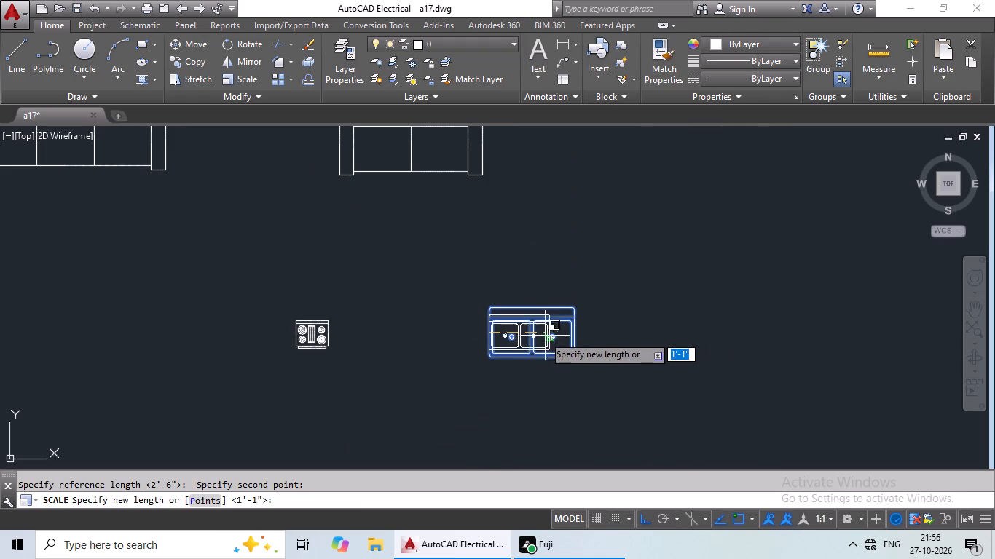
click(541, 336)
Copy the reduced double sink into the southwest room's south counter strip, just east of the south window.
click(522, 334)
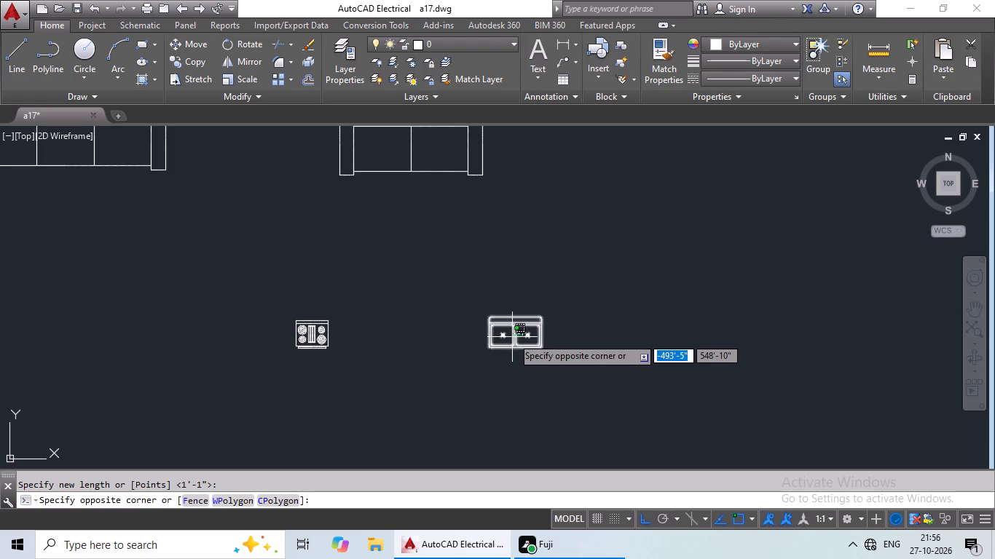
click(512, 337)
key(ctrl+c)
key(ctrl+v)
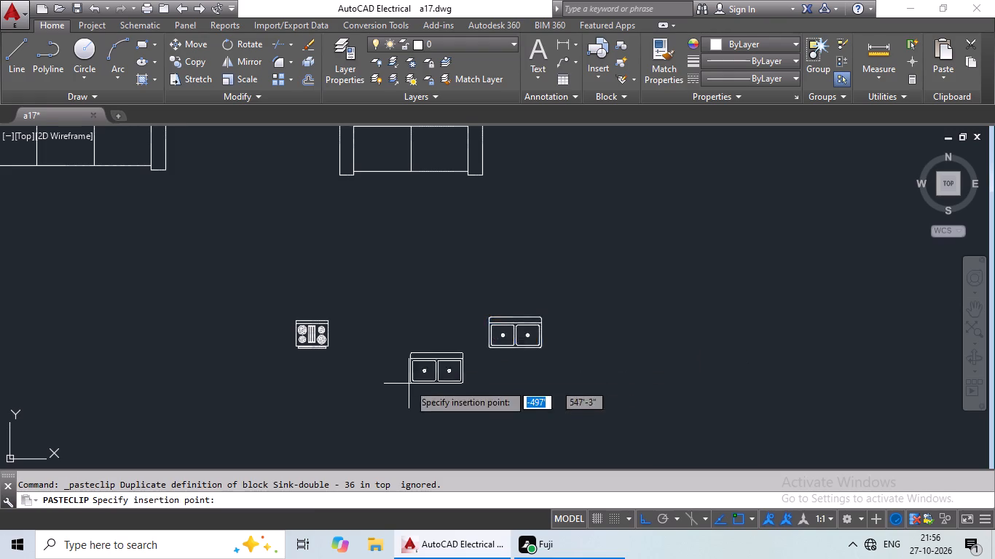
ctrl+scroll(406, 385, down, 2)
middle_drag(379, 392, 586, 333)
middle_drag(422, 423, 663, 324)
middle_drag(264, 368, 667, 419)
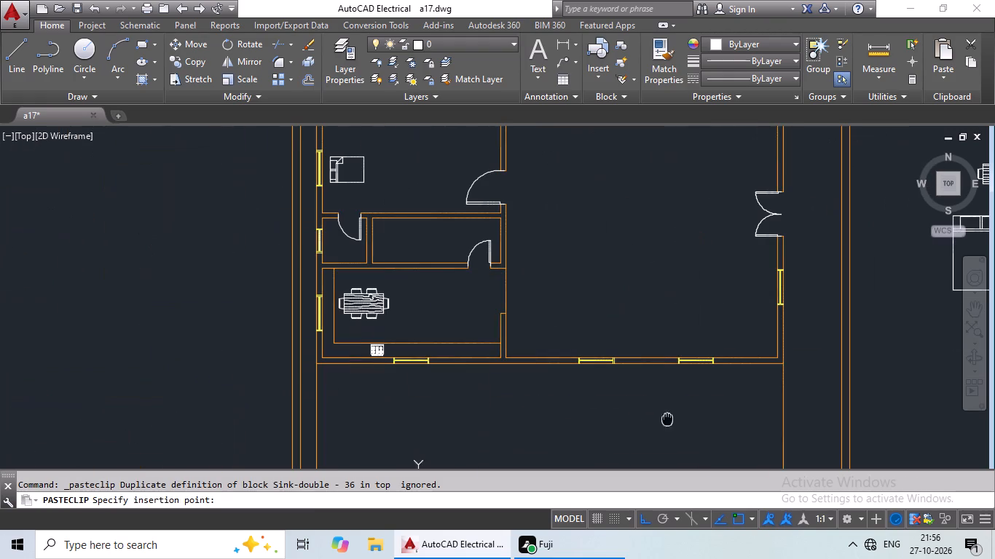
scroll(414, 354, up, 4)
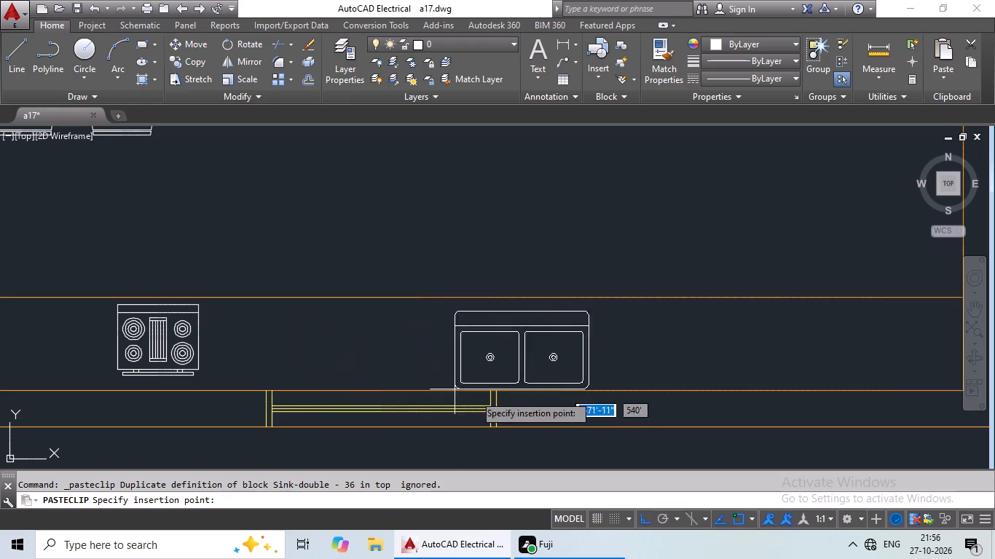
click(542, 383)
scroll(653, 389, down, 2)
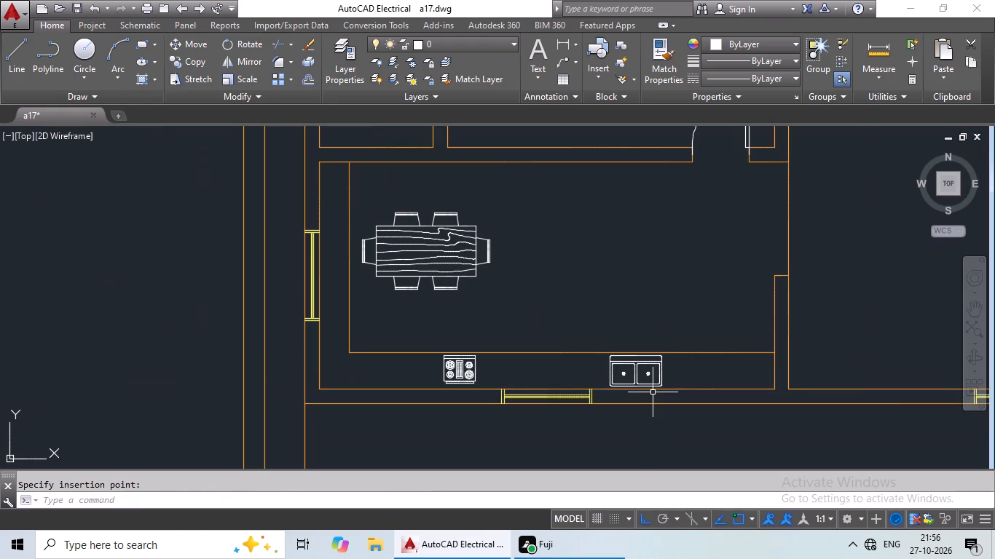
Open the block collection of the Home - Space Planner.dwg sample in DesignCenter.
scroll(645, 343, down, 1)
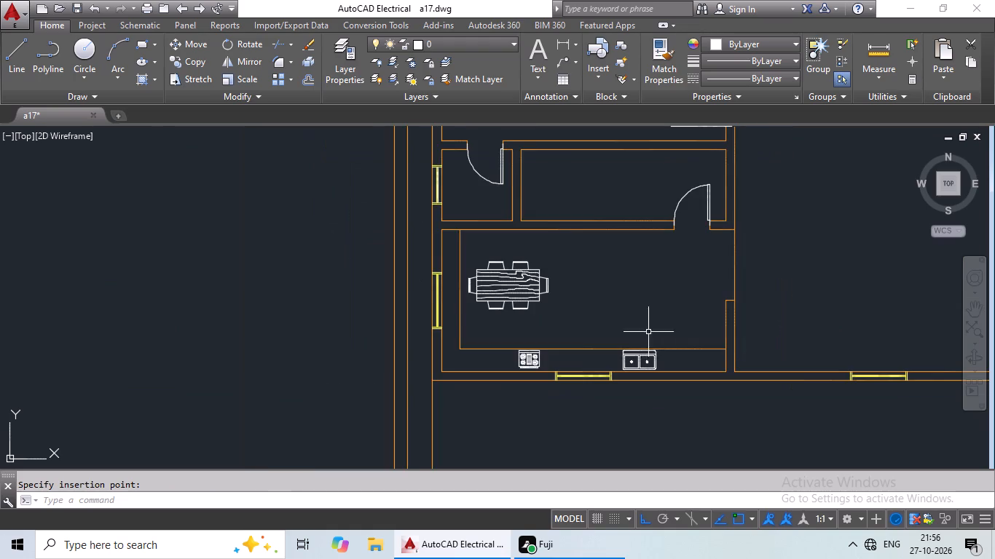
scroll(691, 133, down, 1)
scroll(722, 224, down, 1)
middle_drag(707, 228, 540, 261)
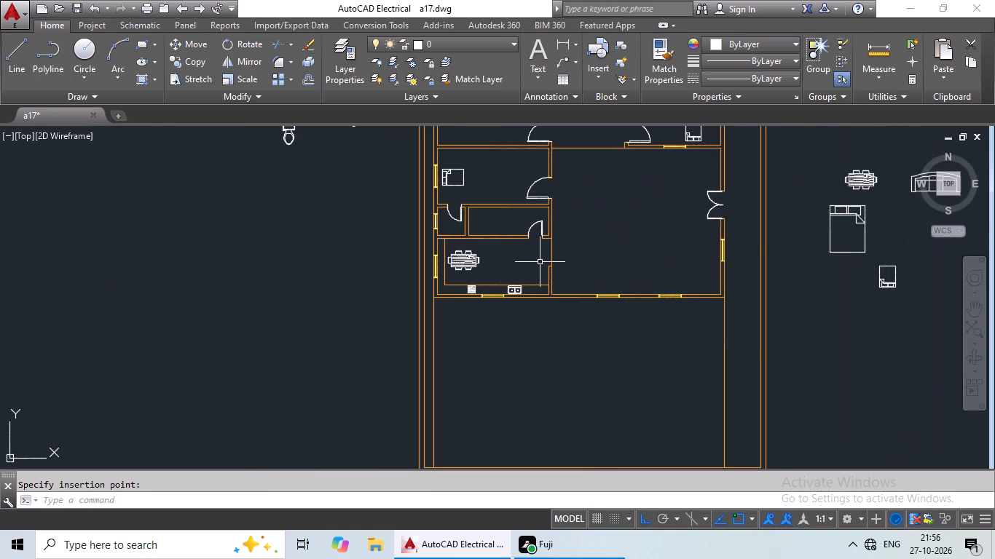
scroll(556, 237, down, 1)
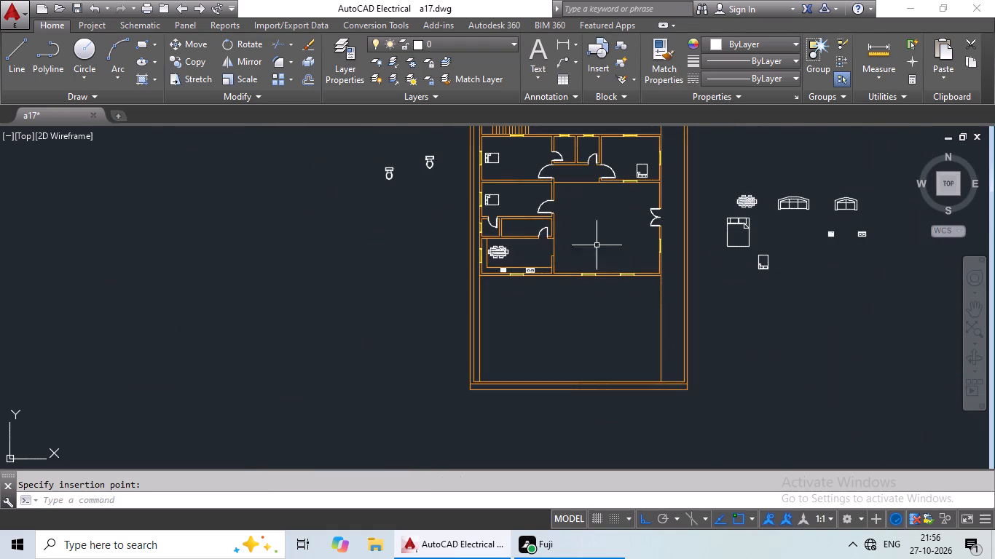
middle_drag(616, 248, 498, 290)
scroll(494, 290, down, 1)
middle_drag(495, 287, 441, 313)
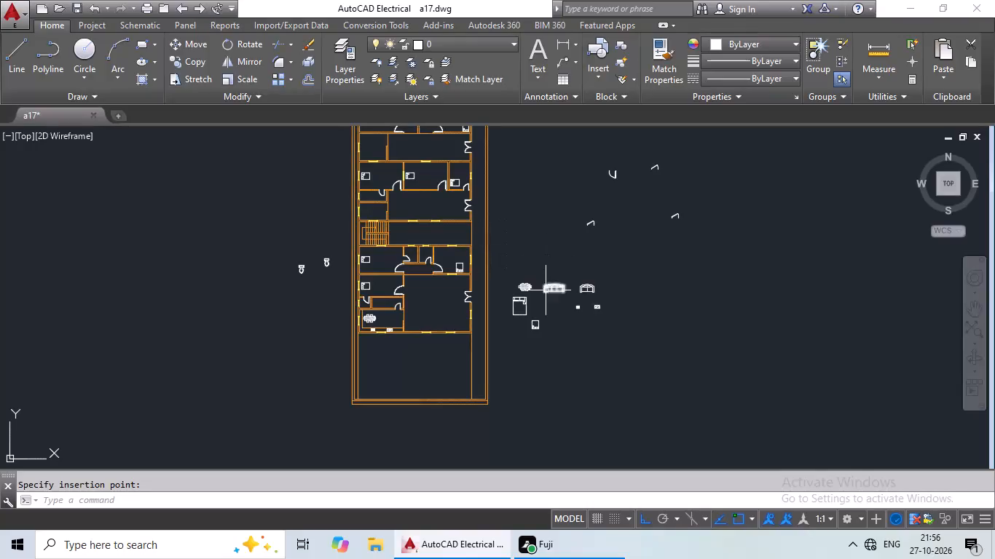
scroll(590, 322, up, 1)
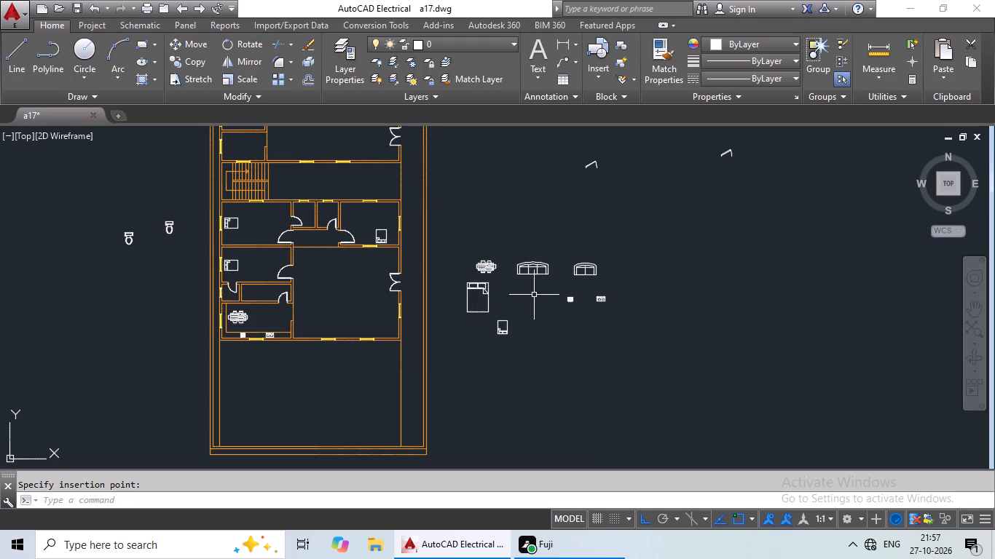
scroll(560, 279, up, 3)
scroll(577, 293, down, 2)
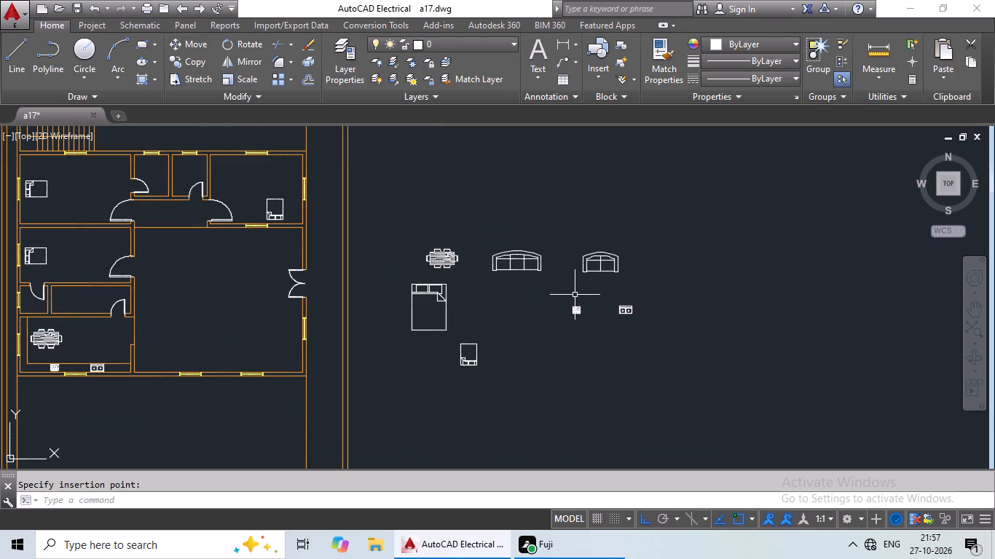
text(dc)
key(space)
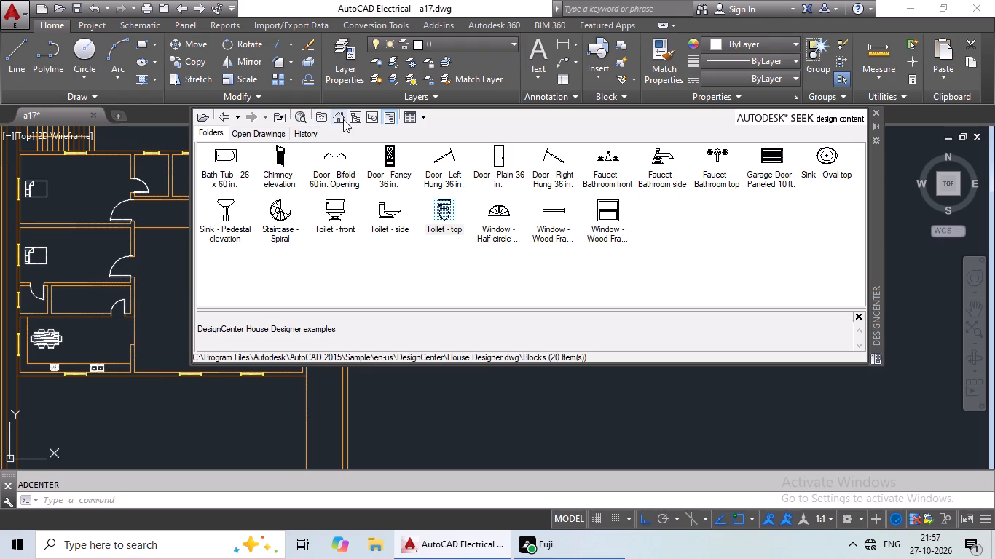
click(343, 119)
double_click(333, 162)
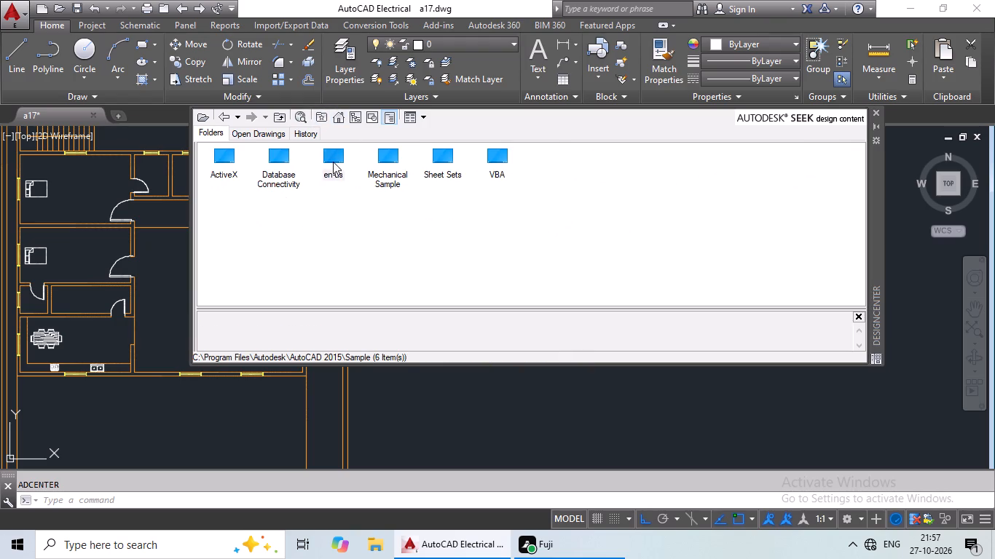
double_click(224, 153)
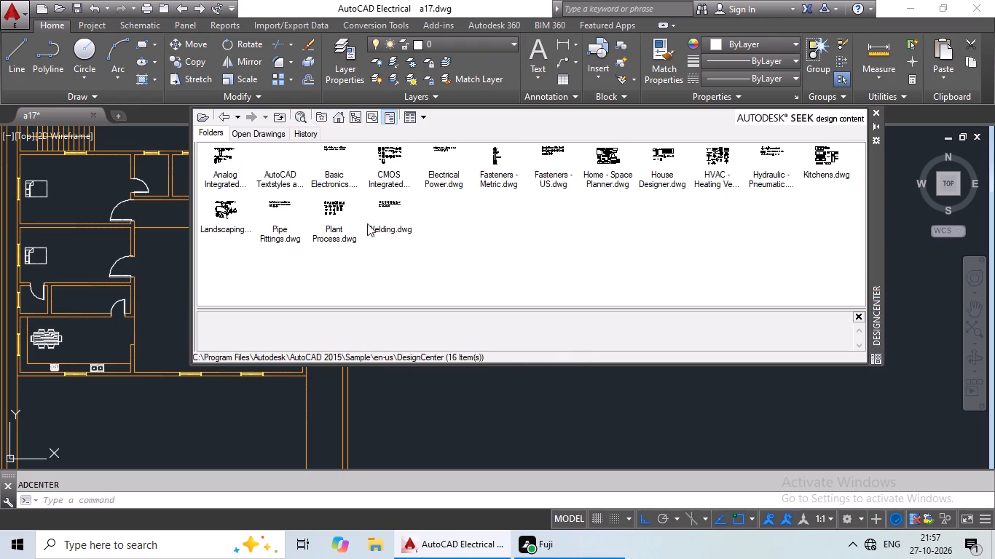
double_click(627, 175)
double_click(235, 156)
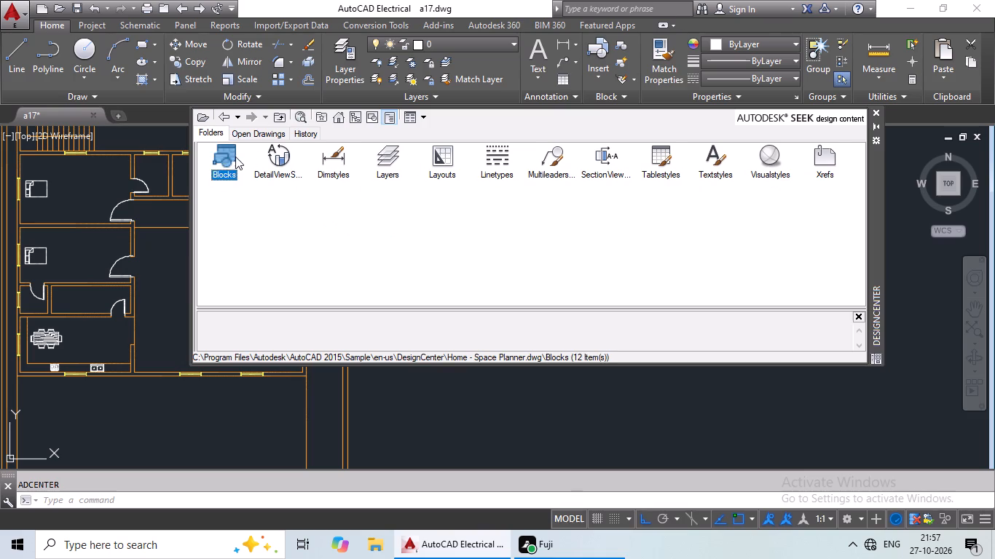
Insert the Desk - 30 x 60 in. block at scale 1 outside the plan, below the single bed, and close DesignCenter.
double_click(509, 154)
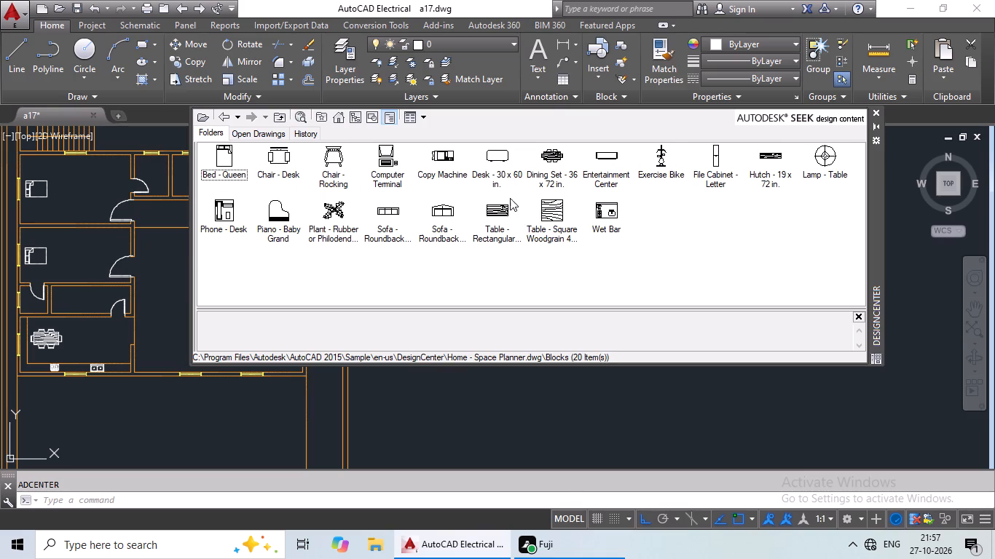
double_click(486, 154)
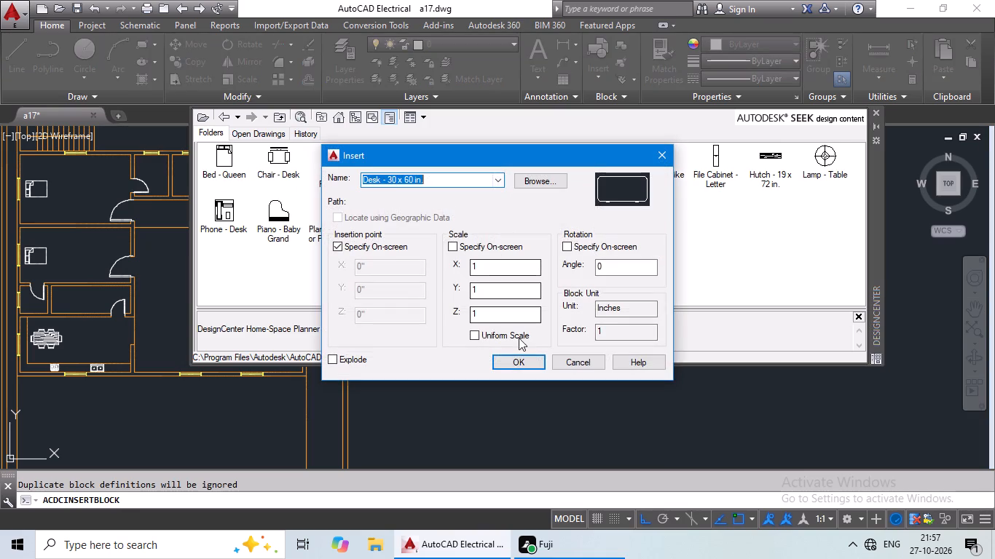
click(509, 357)
drag(497, 380, 507, 375)
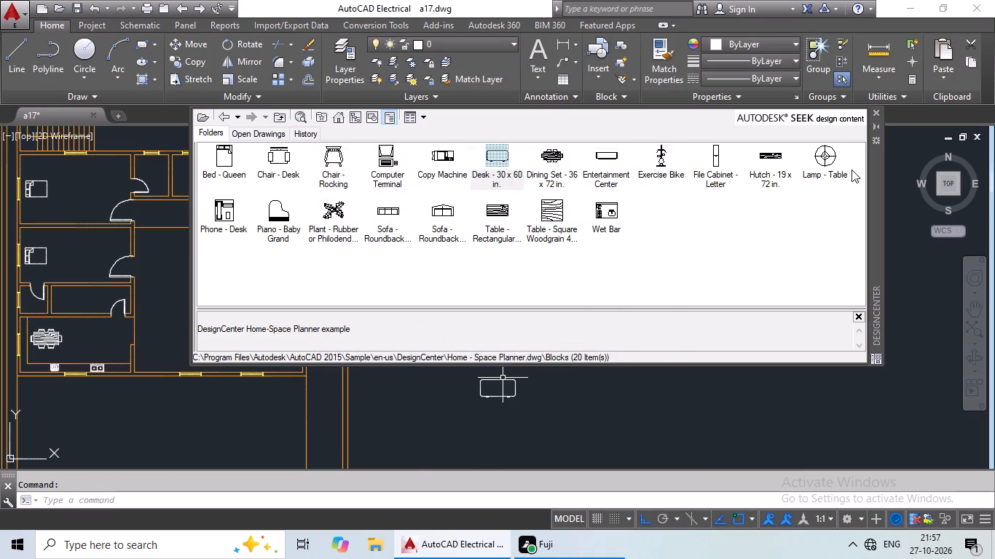
click(876, 111)
Move the desk block from outside the plan into the north-central part of the large hall with the east double door.
middle_drag(730, 301, 758, 215)
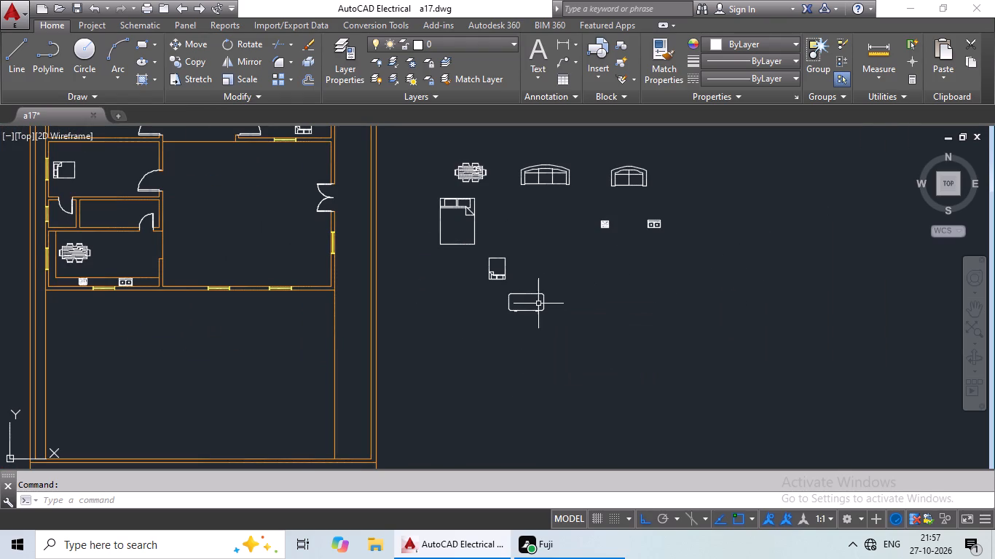
click(532, 296)
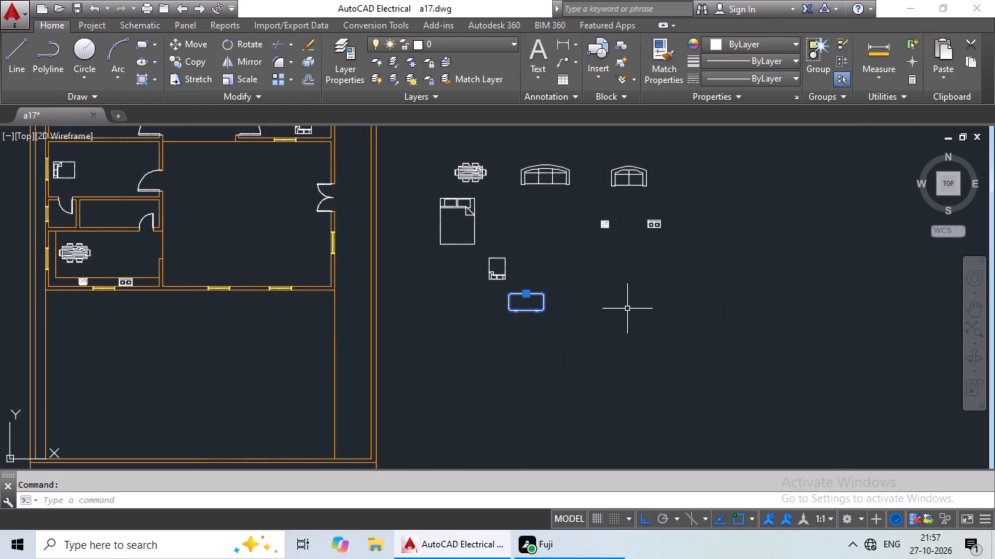
key(ctrl+c)
key(ctrl+x)
key(ctrl+v)
middle_drag(231, 195, 473, 321)
scroll(463, 317, up, 2)
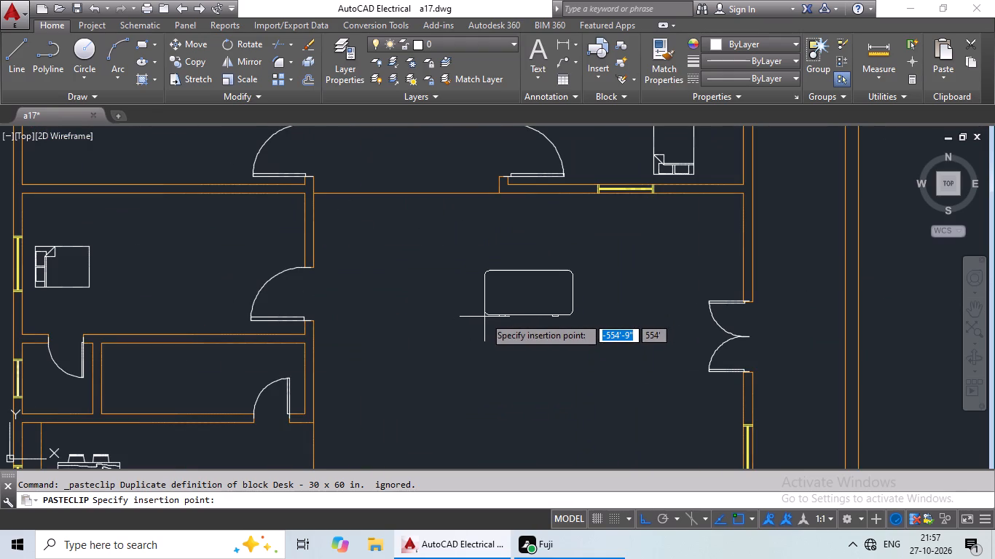
click(484, 317)
Copy the Sofa - Roundback 7 ft. block from outside the plan into the hall, just north of the desk and facing it.
scroll(608, 317, down, 3)
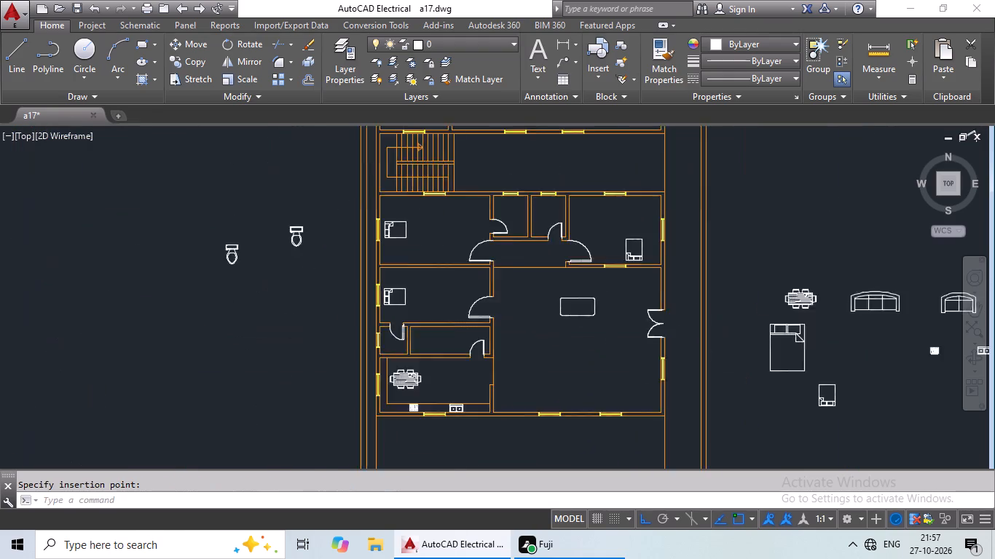
middle_drag(617, 314, 546, 293)
click(709, 283)
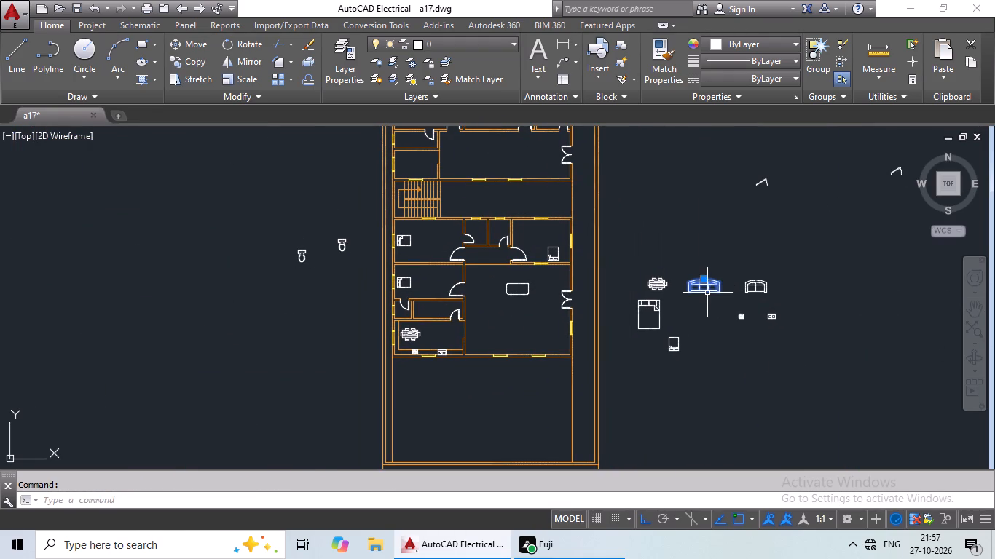
key(ctrl+c)
key(ctrl+v)
scroll(497, 280, up, 4)
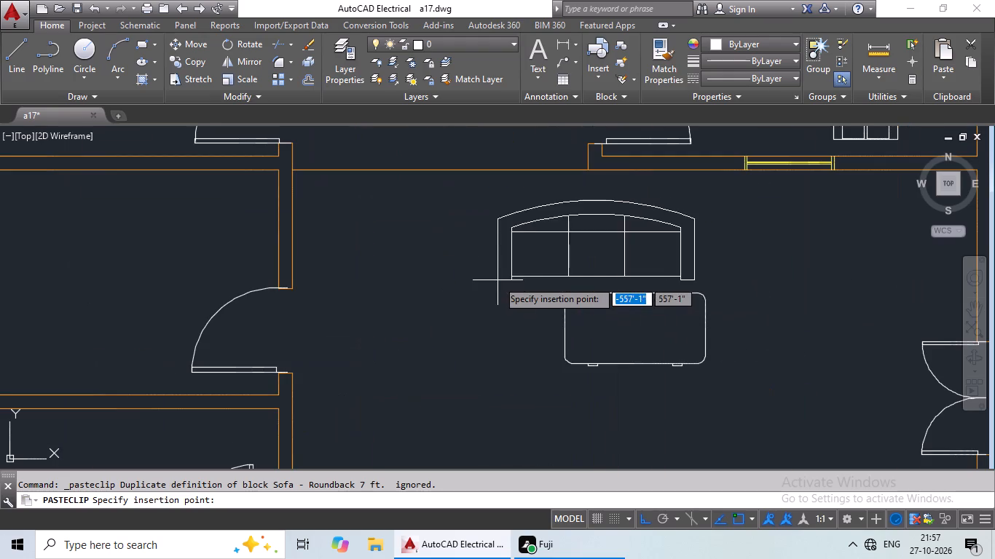
click(535, 278)
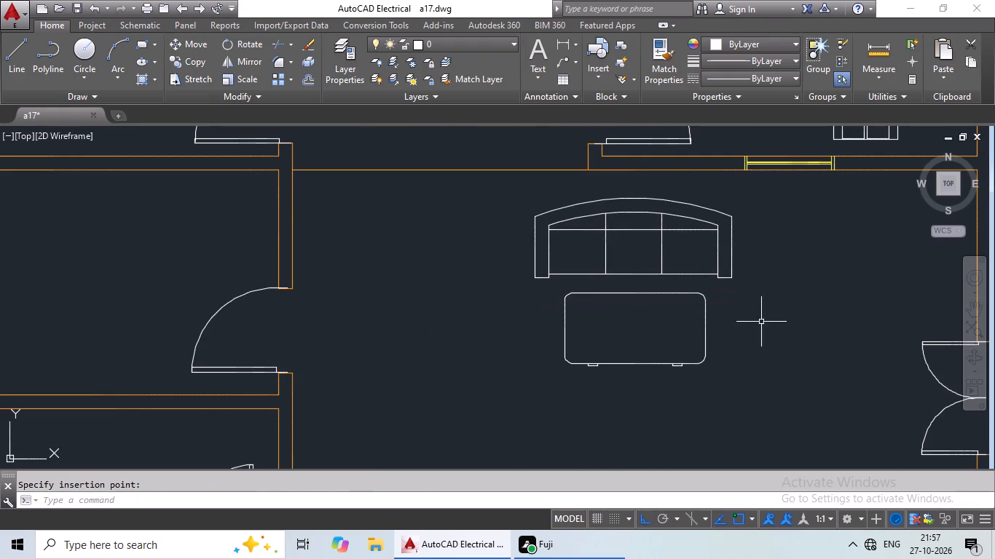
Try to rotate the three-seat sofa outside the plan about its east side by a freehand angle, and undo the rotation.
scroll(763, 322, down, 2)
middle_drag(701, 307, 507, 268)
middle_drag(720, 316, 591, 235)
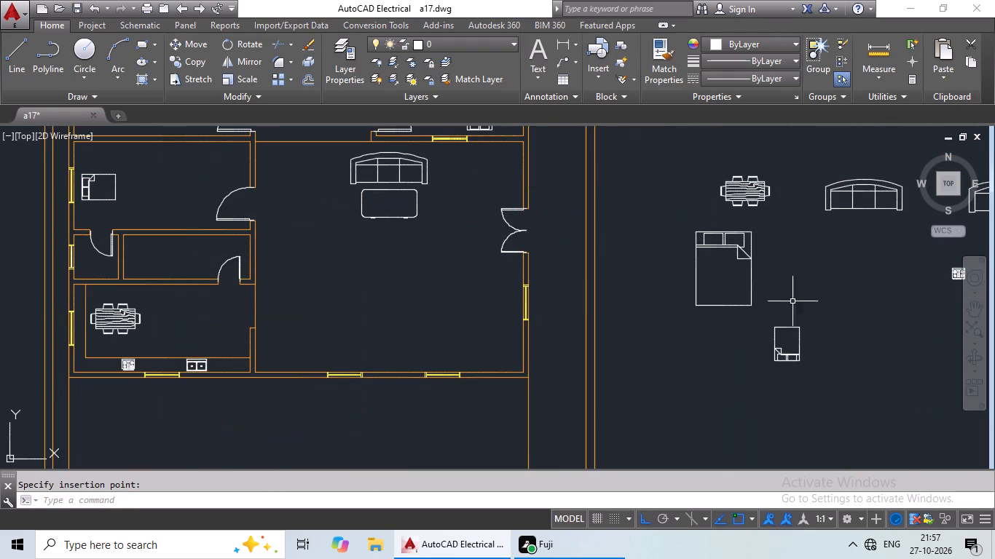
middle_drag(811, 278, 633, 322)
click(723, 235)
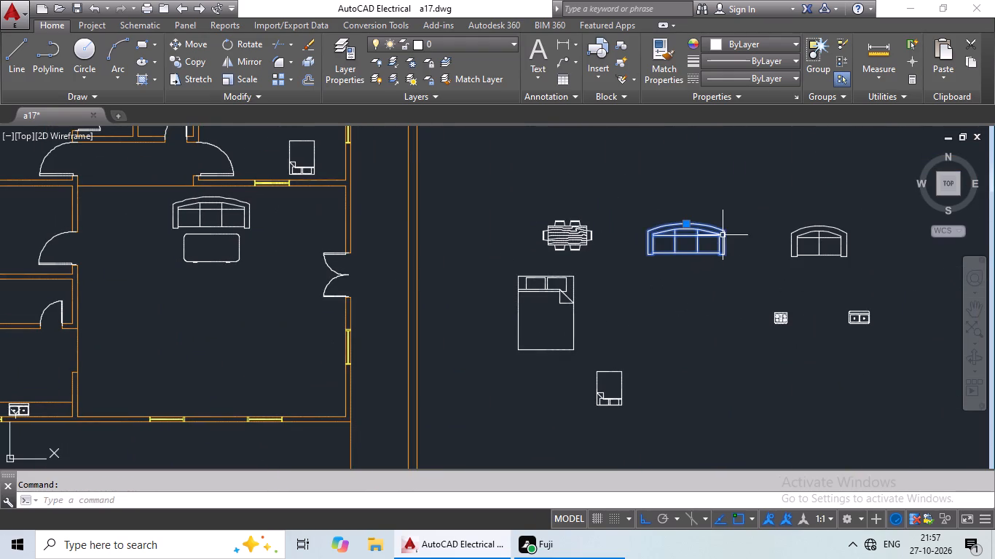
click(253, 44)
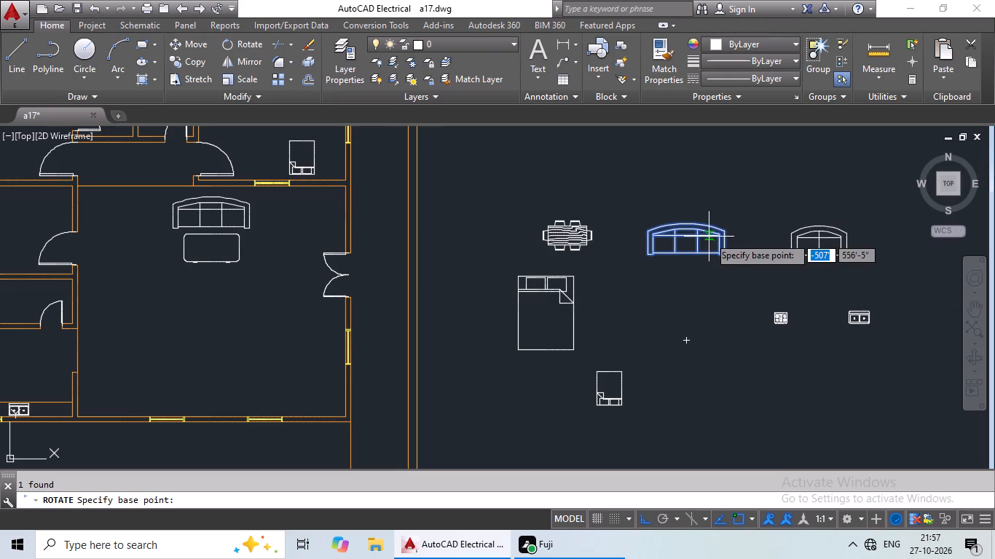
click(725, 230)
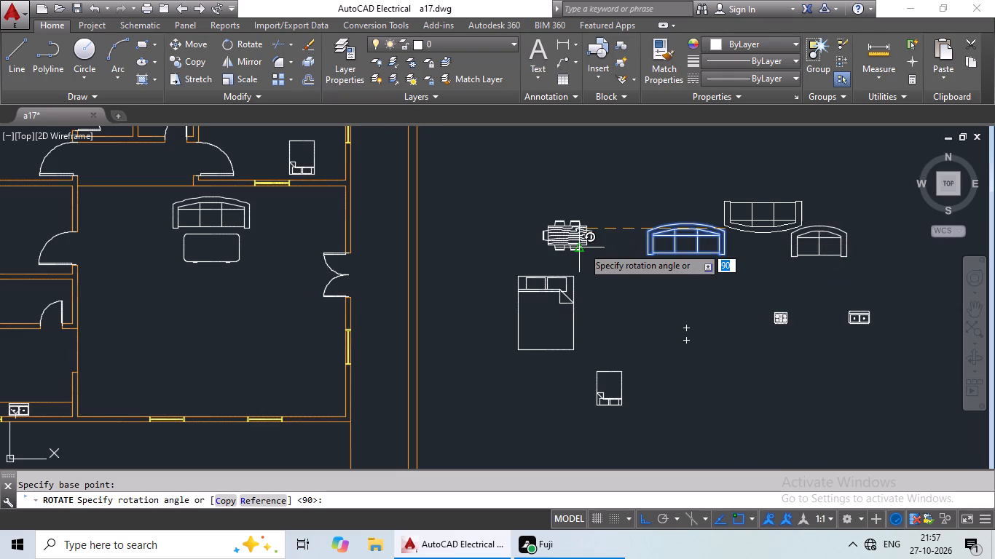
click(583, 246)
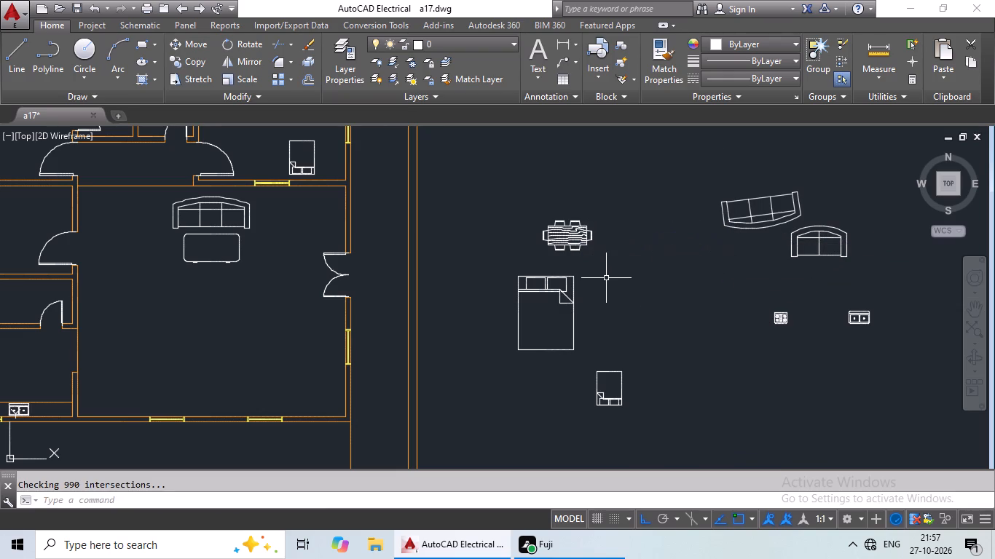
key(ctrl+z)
Rotate the three-seat sofa outside the plan by 180 degrees about a point on its east side.
click(725, 235)
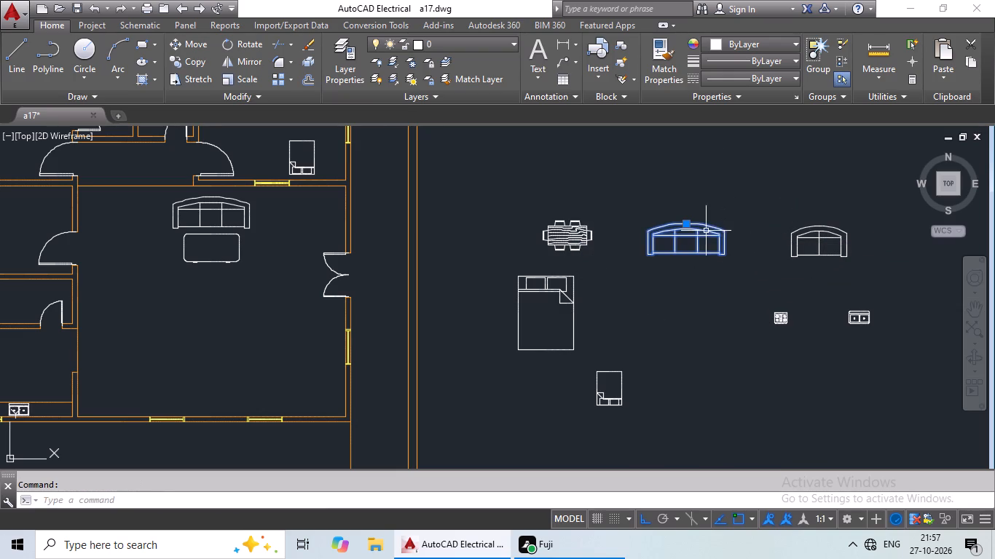
click(248, 43)
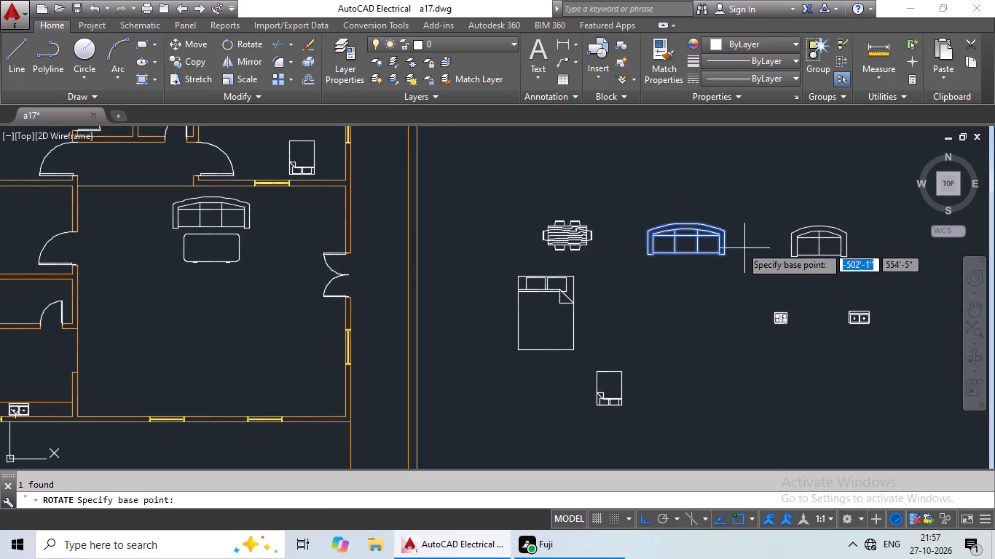
drag(725, 230, 725, 237)
click(522, 252)
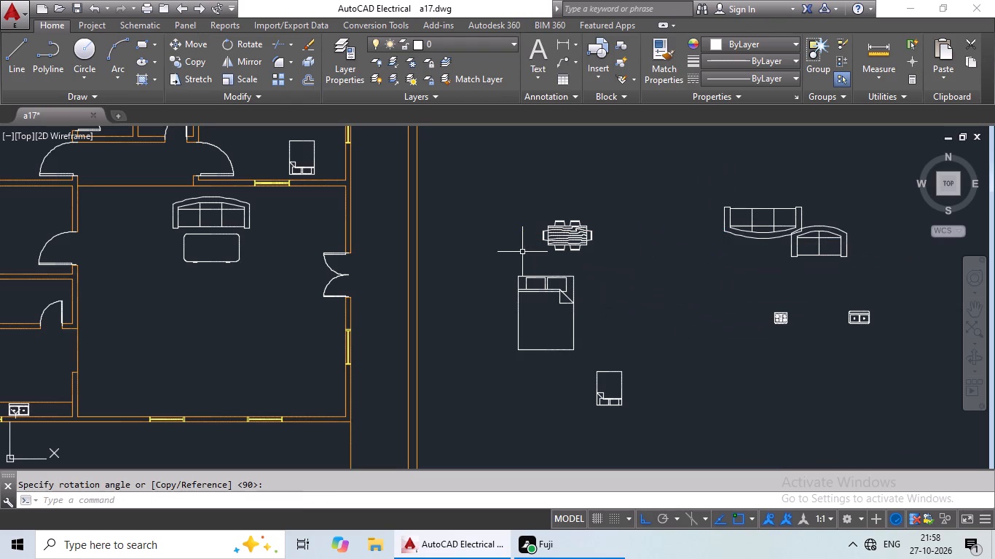
Copy the rotated three-seat sofa into the hall just south of the desk, aligned with and facing the north sofa.
click(754, 226)
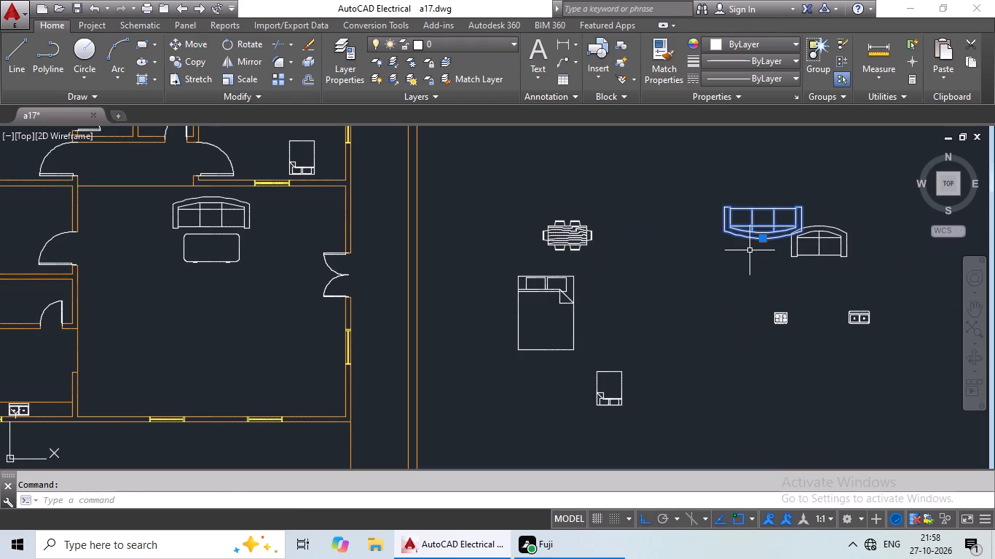
key(ctrl+c)
key(ctrl+v)
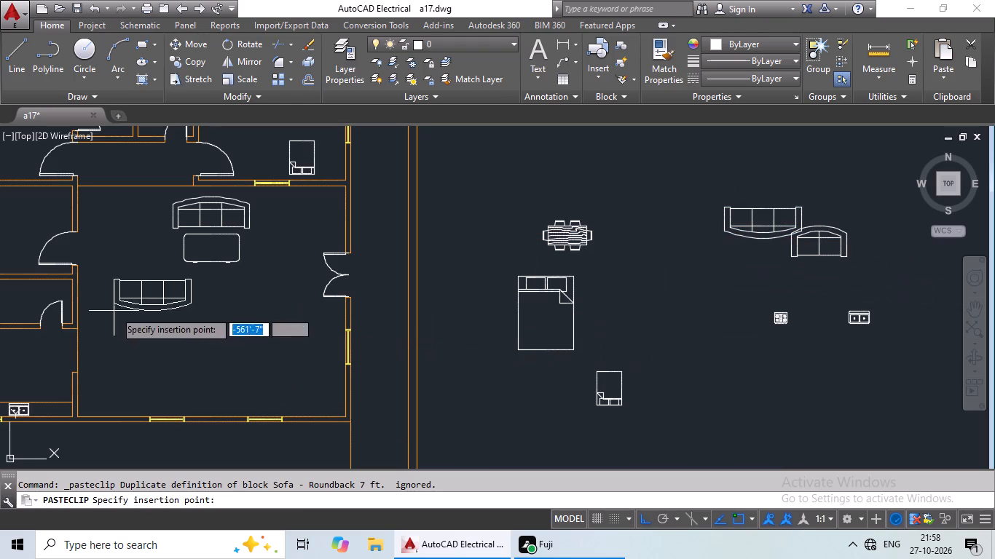
scroll(179, 299, up, 3)
middle_drag(150, 317, 208, 399)
scroll(208, 399, down, 1)
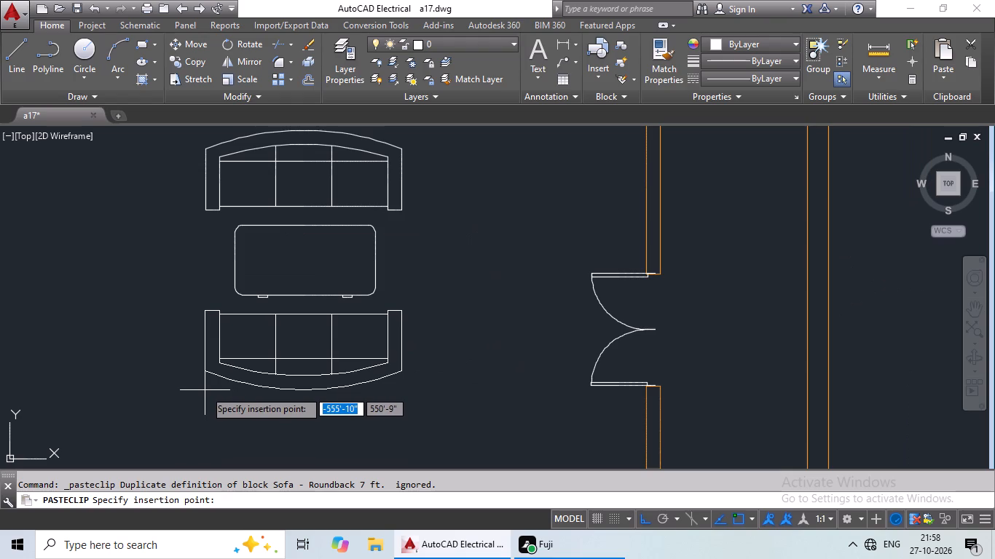
click(205, 390)
Rotate the Sofa - Roundback Loveseat 5 ft. outside the plan by 270 degrees about a point on its east side.
scroll(489, 331, down, 2)
middle_drag(495, 327, 366, 308)
middle_drag(586, 333, 383, 298)
click(708, 253)
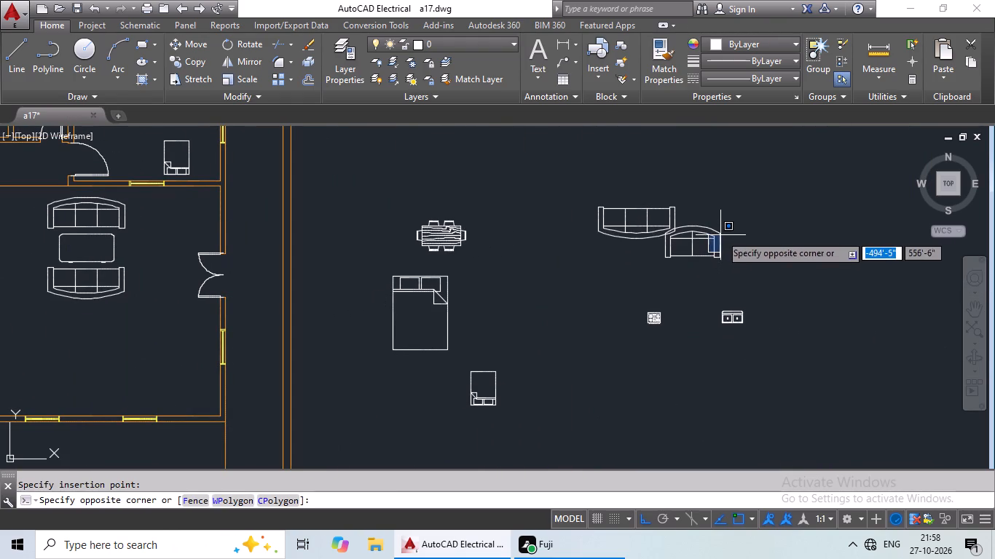
double_click(720, 234)
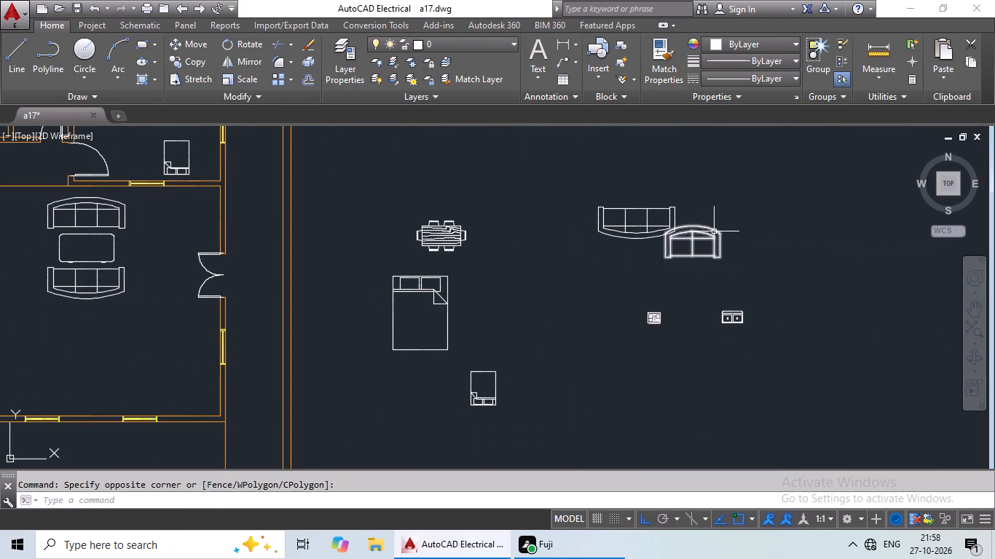
click(714, 231)
click(264, 47)
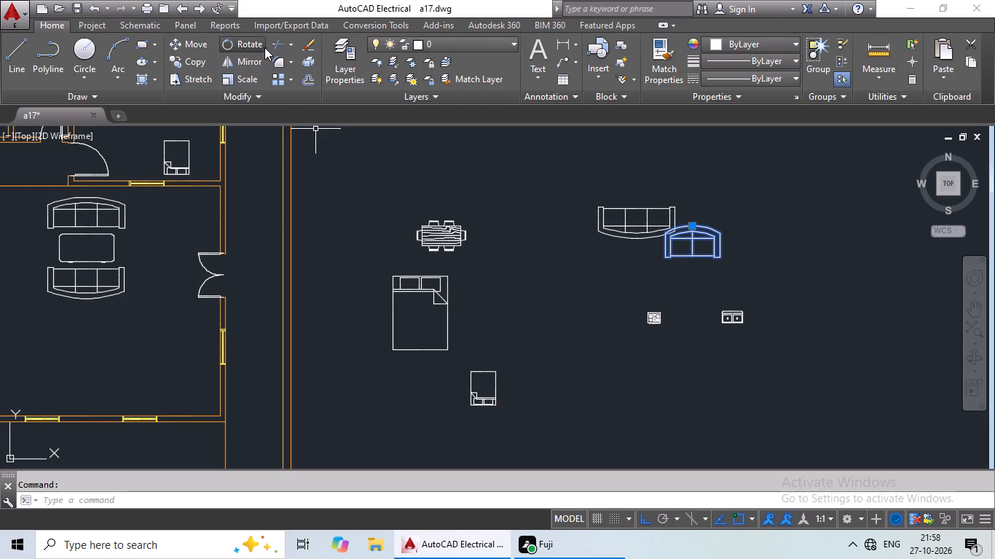
click(720, 238)
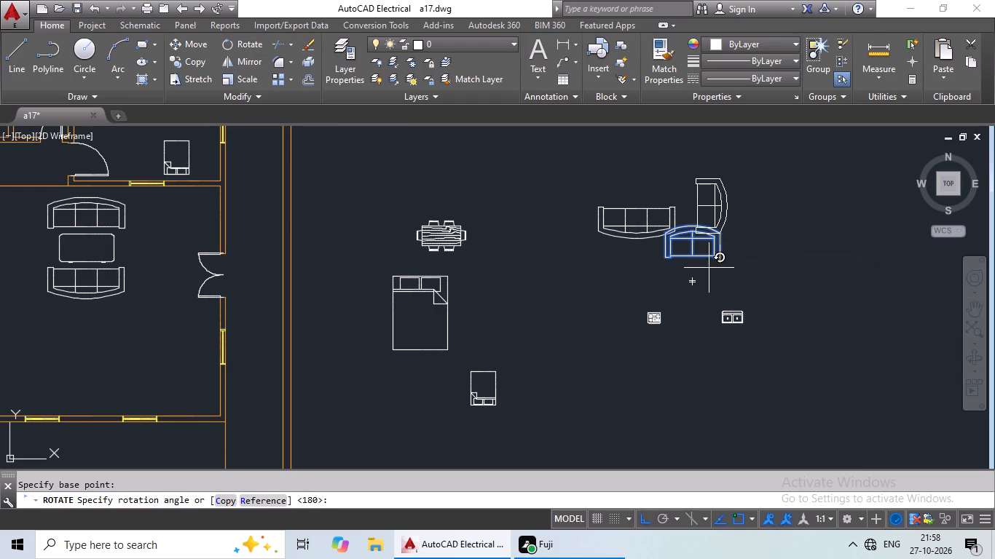
click(709, 268)
Copy the rotated loveseat into the hall just east of the desk, facing it, between the two three-seat sofas.
click(717, 214)
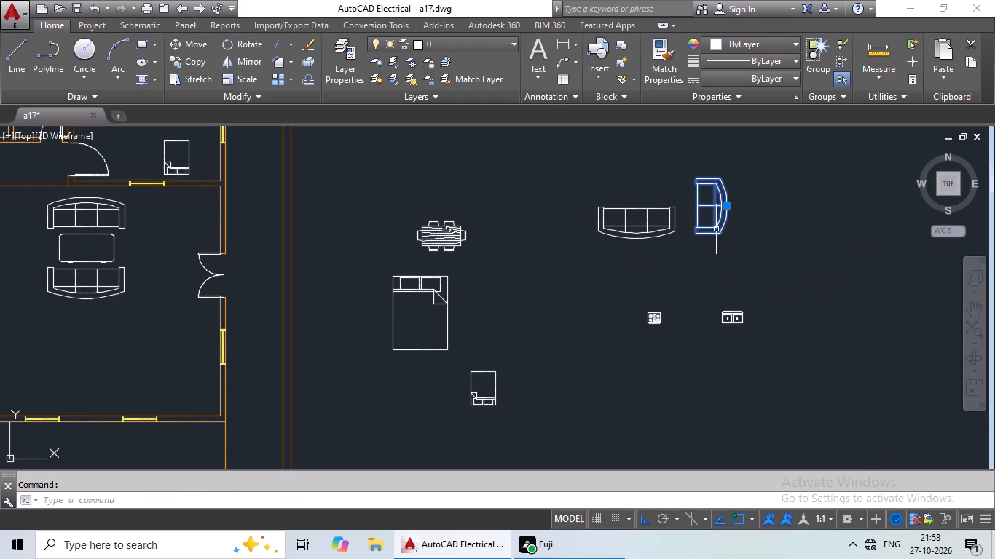
key(ctrl+c)
key(ctrl+v)
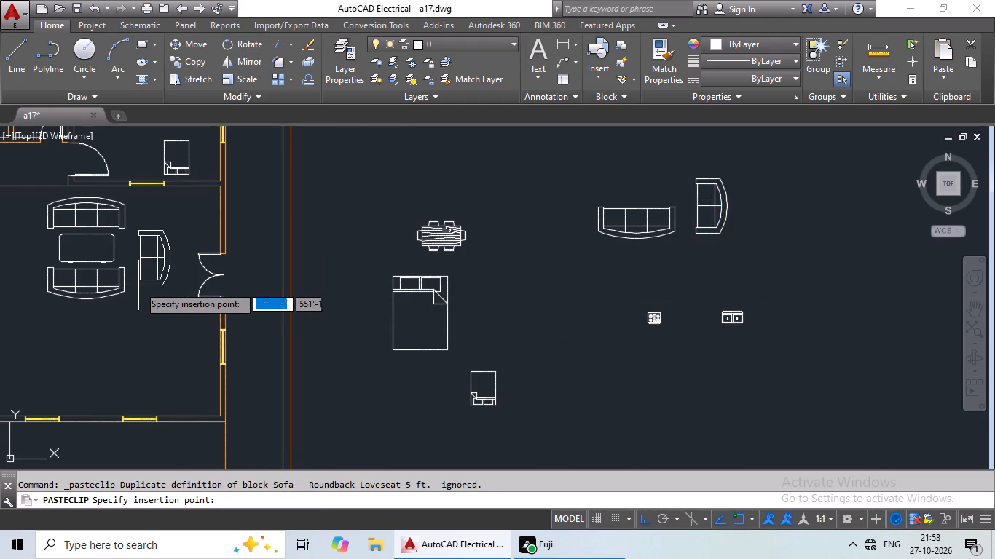
scroll(138, 284, up, 1)
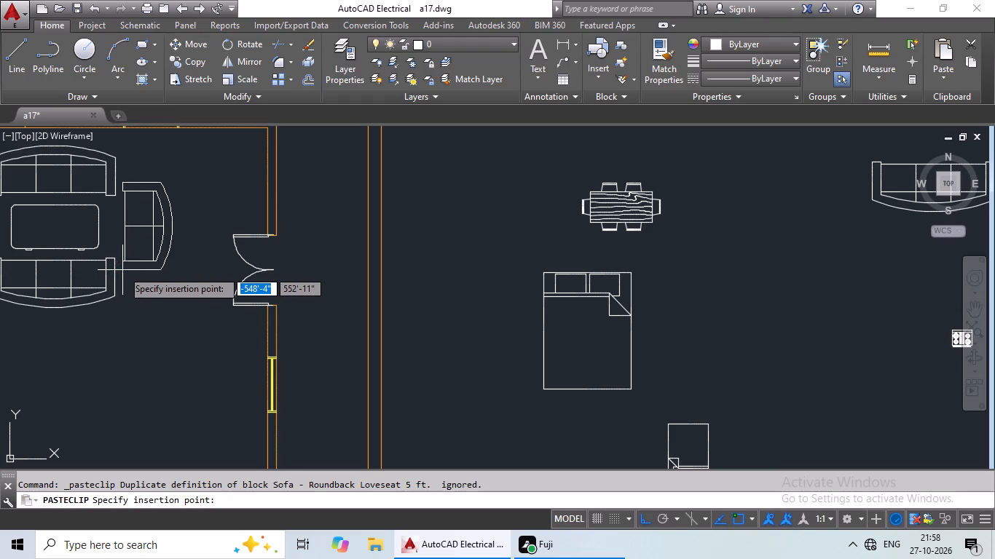
click(124, 270)
Rotate the loveseat outside the plan by 180 degrees about its northeast corner so it faces east.
scroll(341, 271, down, 1)
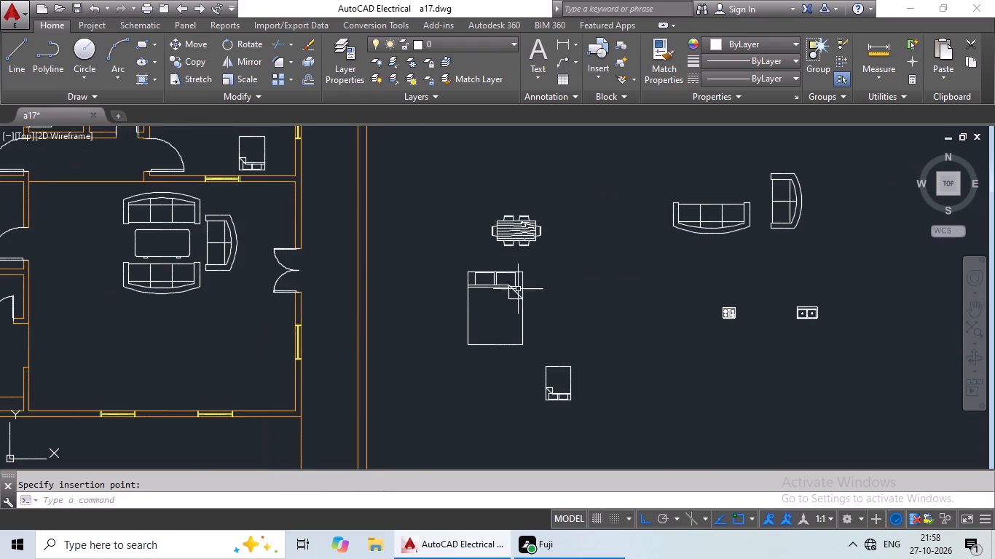
scroll(521, 288, down, 1)
scroll(675, 234, up, 2)
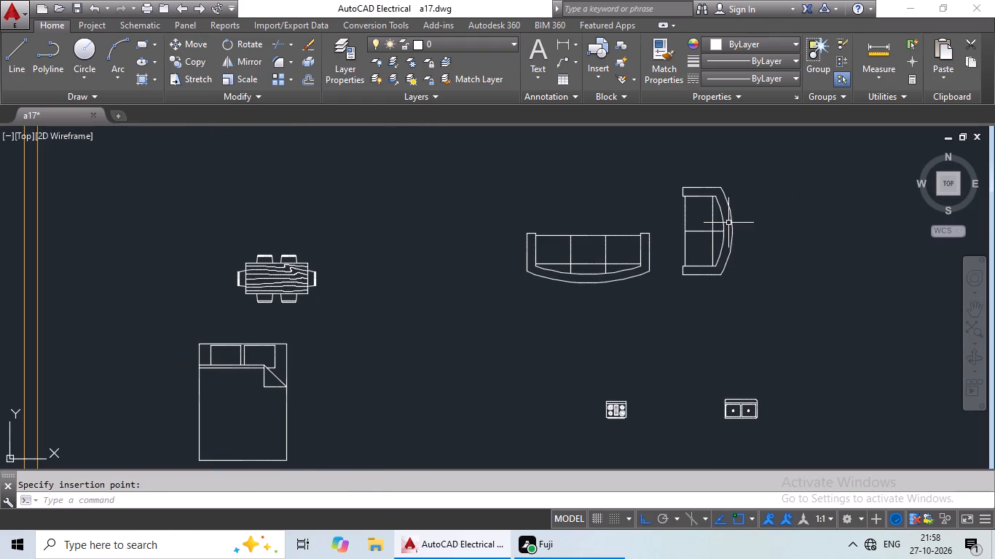
click(731, 218)
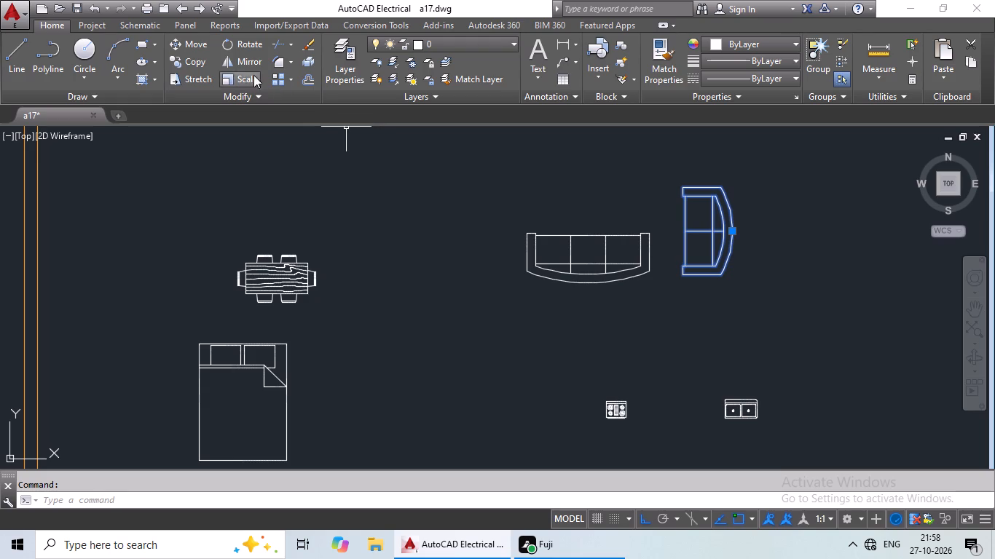
click(252, 52)
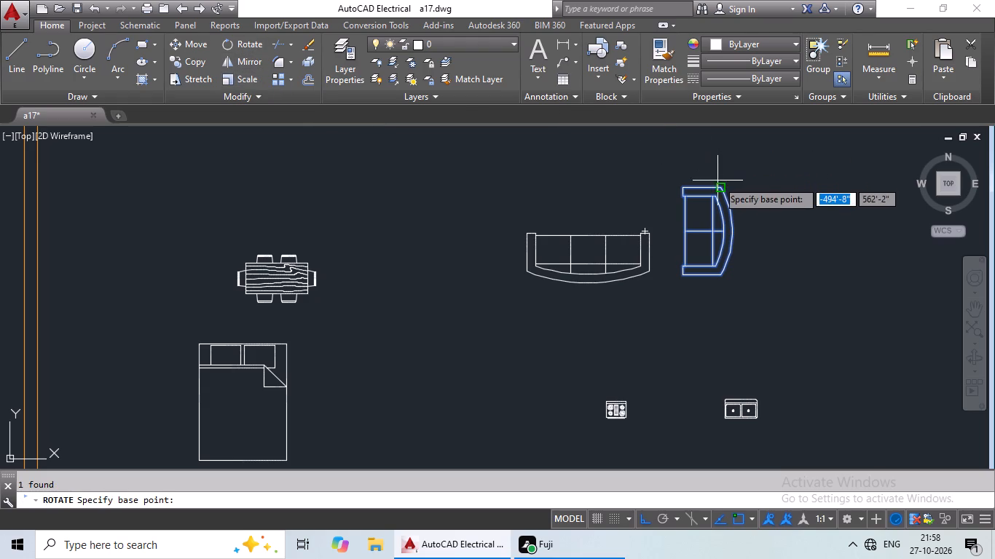
click(720, 188)
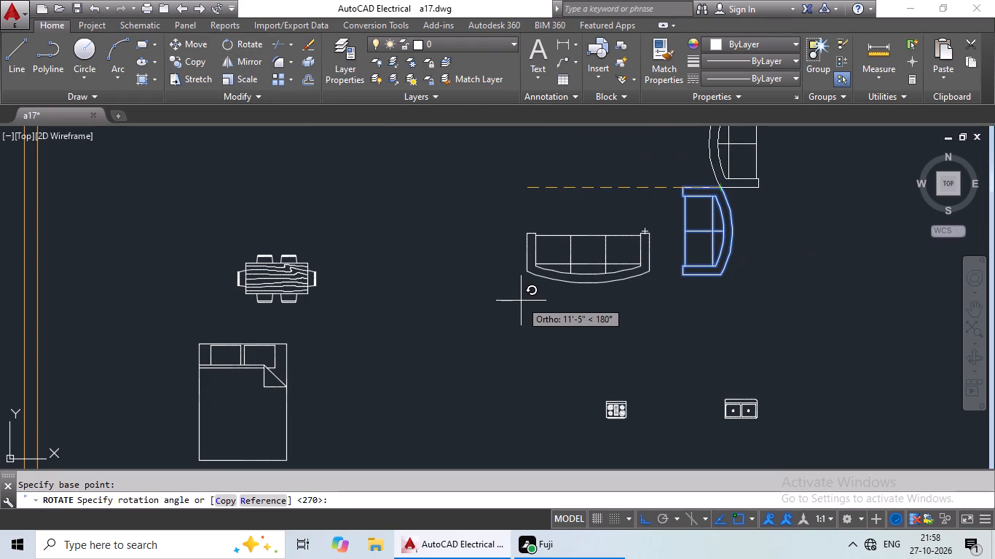
click(520, 301)
Copy the rotated loveseat into the hall just west of the desk, opposite and level with the east loveseat.
scroll(695, 250, down, 2)
click(704, 221)
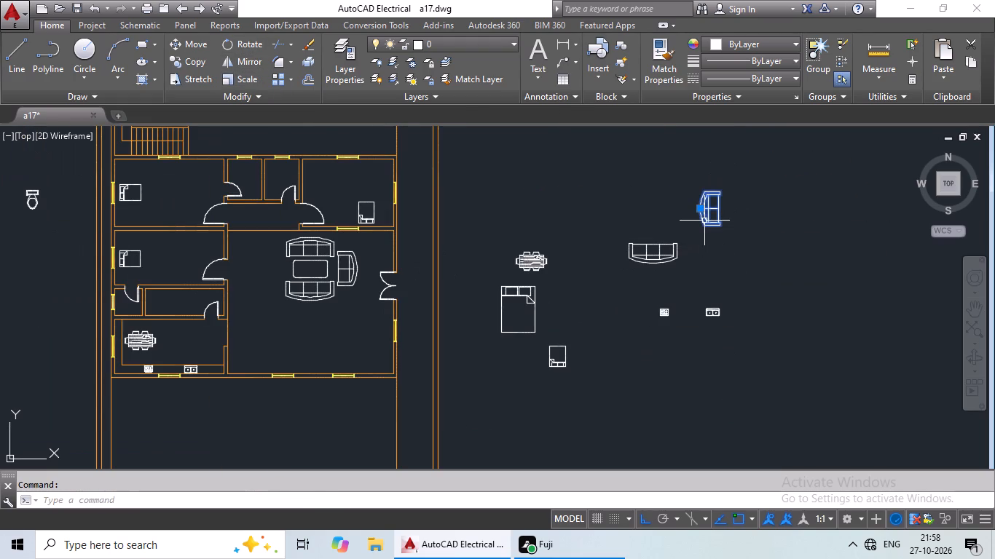
key(ctrl+c)
key(ctrl+v)
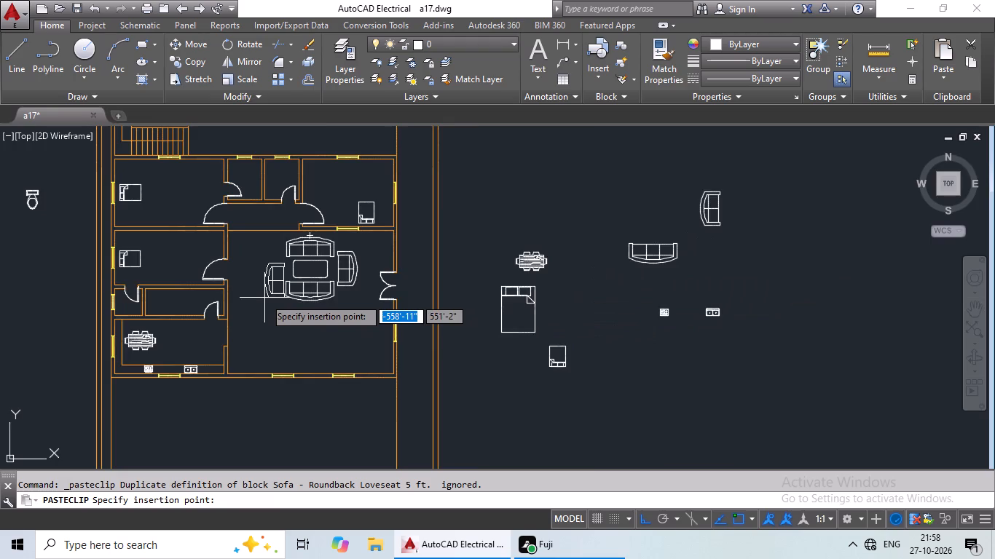
scroll(264, 298, up, 2)
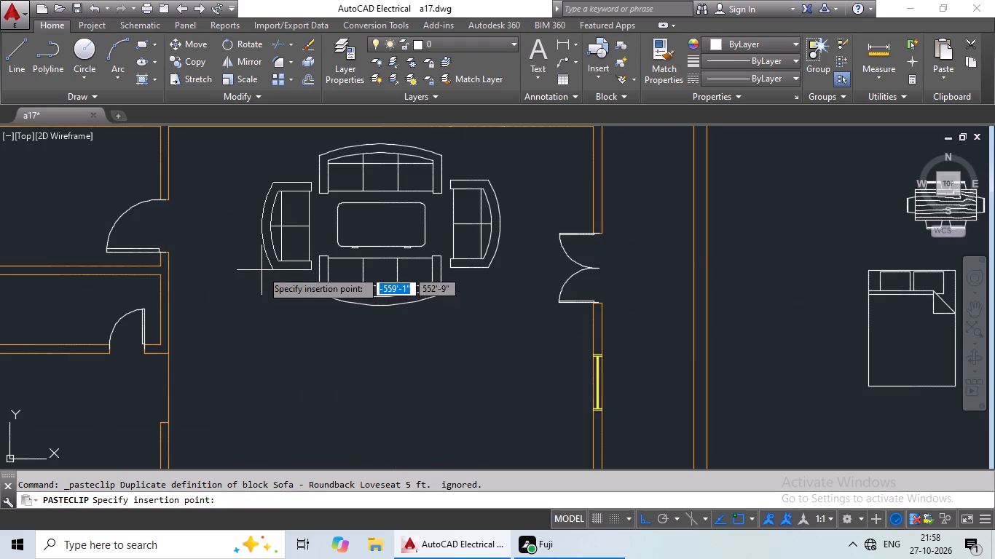
click(261, 269)
Copy the Dining Set - 36 x 72 in. from the kitchen into the southwest corner of the hall north of the staircase.
scroll(500, 279, down, 2)
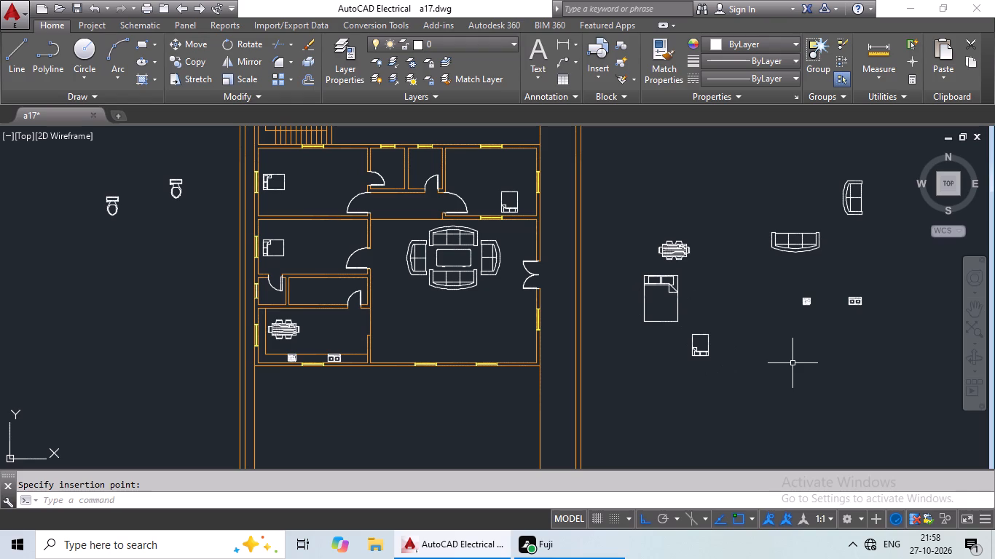
scroll(793, 357, down, 1)
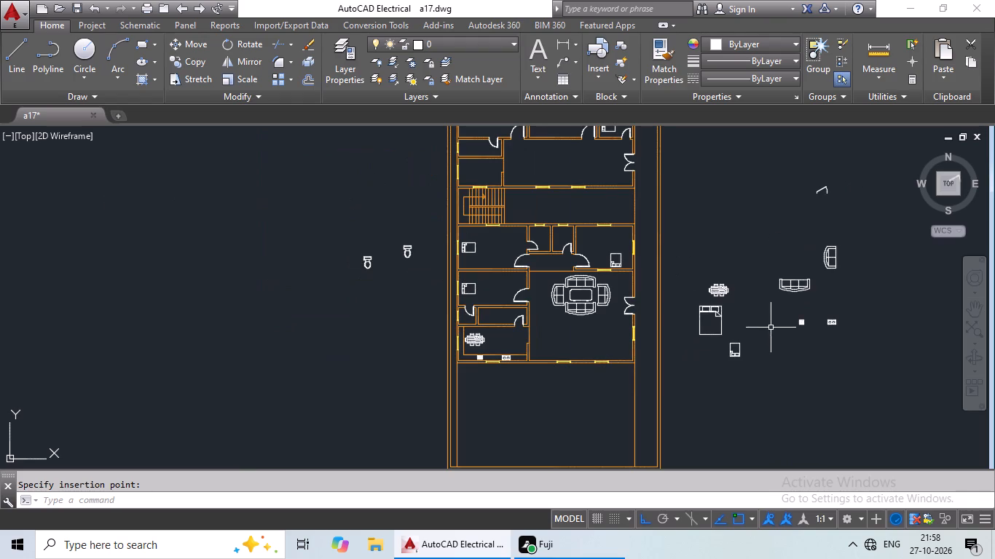
middle_drag(577, 234, 548, 324)
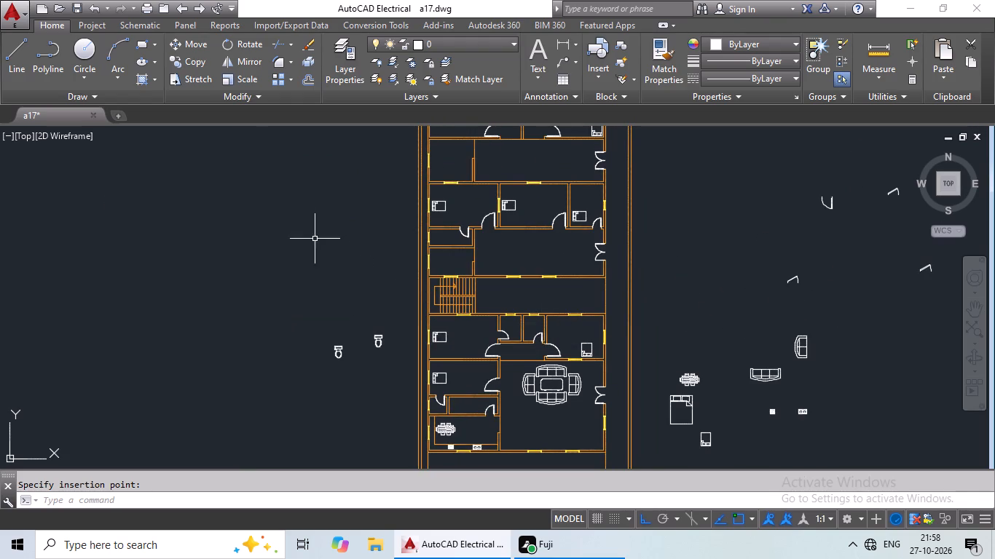
scroll(501, 299, up, 4)
middle_drag(523, 294, 315, 256)
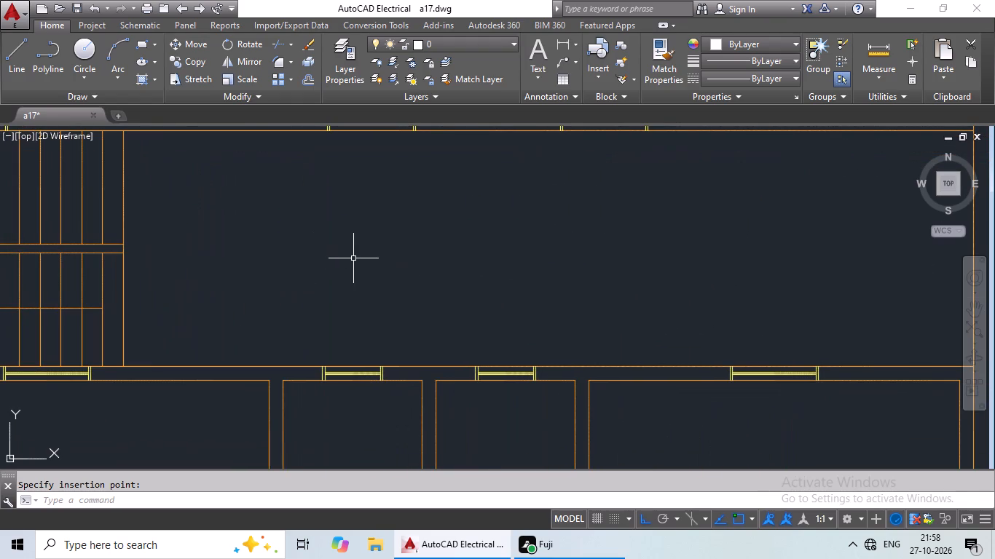
scroll(363, 258, down, 2)
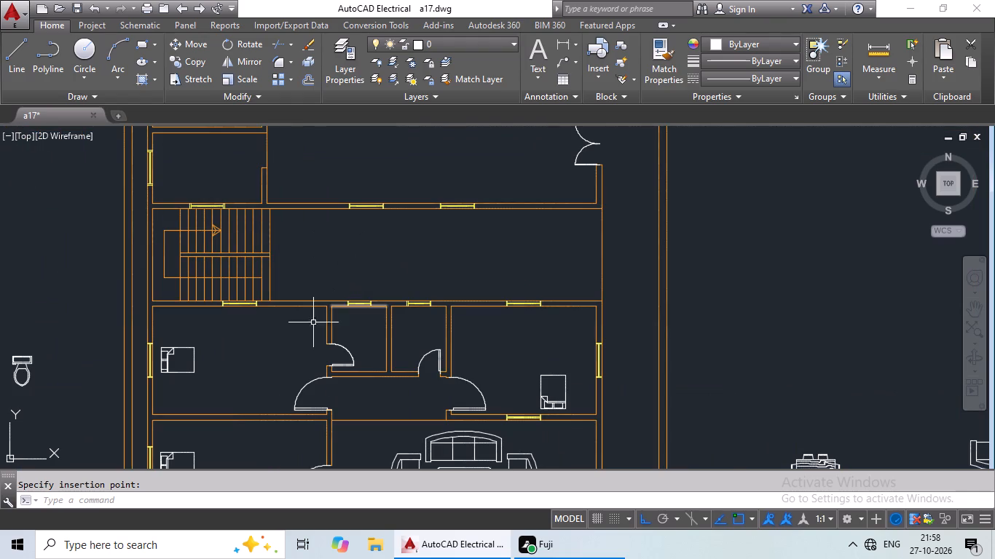
middle_drag(260, 312, 294, 221)
middle_drag(278, 368, 296, 225)
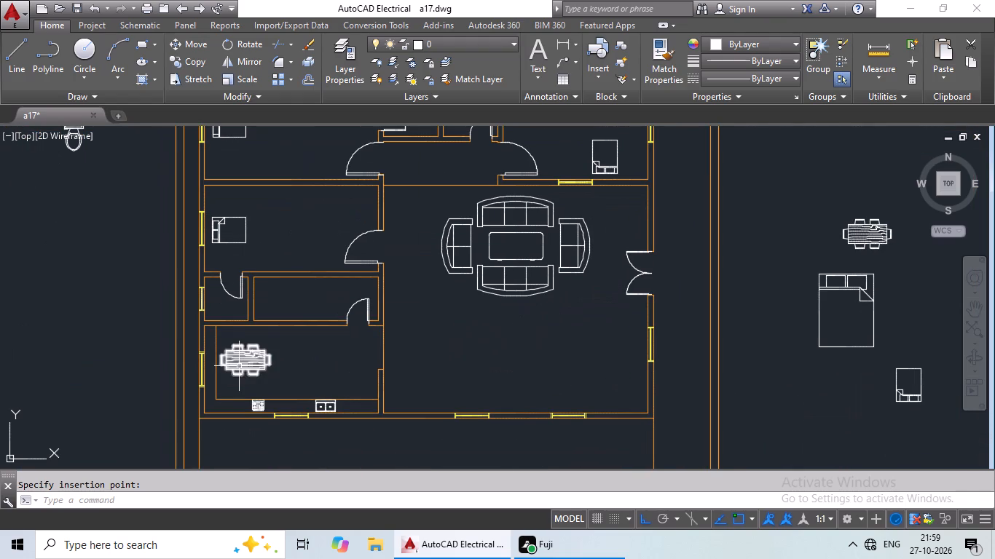
click(237, 368)
key(ctrl+c)
key(ctrl+v)
ctrl+scroll(235, 343, down, 3)
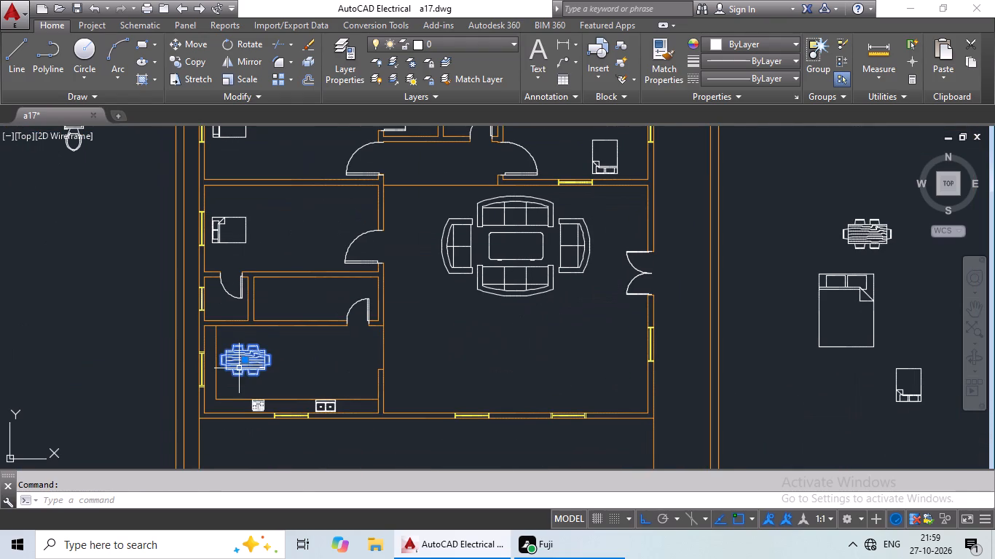
scroll(267, 266, up, 4)
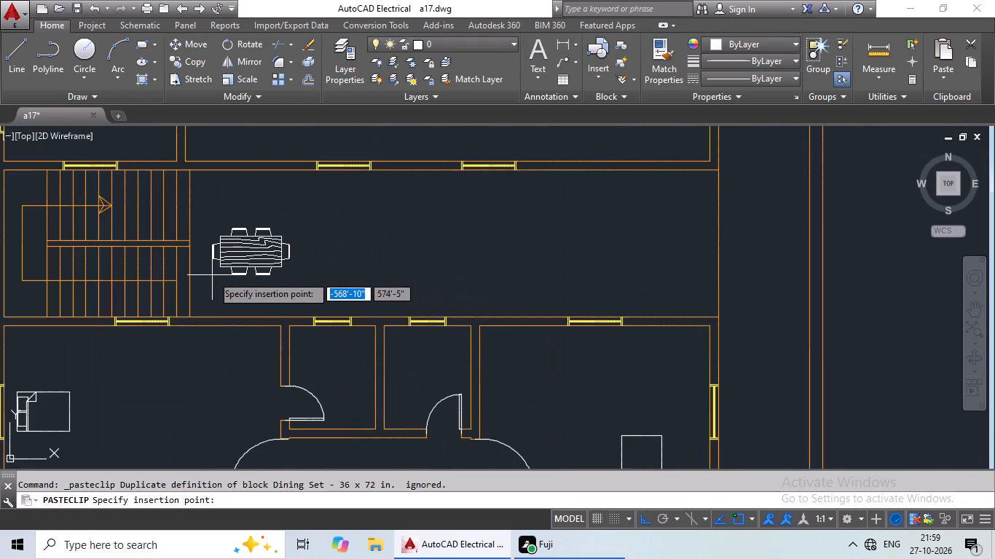
scroll(212, 275, up, 1)
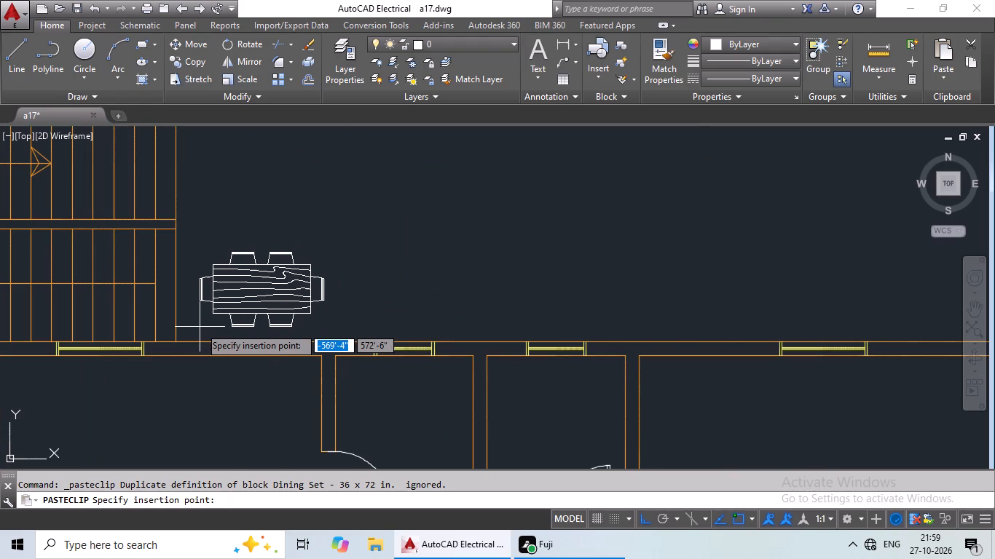
middle_drag(261, 301, 247, 454)
scroll(276, 357, down, 2)
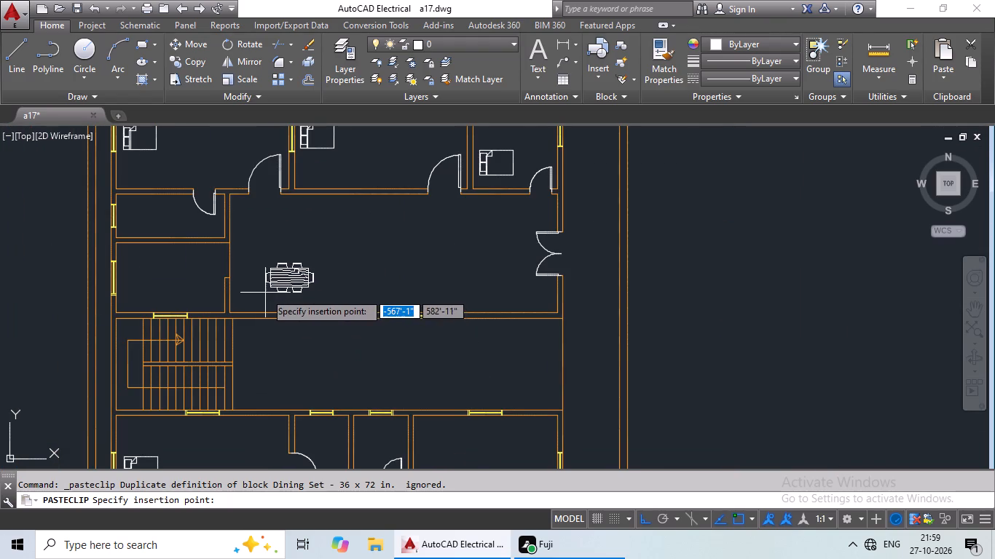
scroll(265, 293, up, 4)
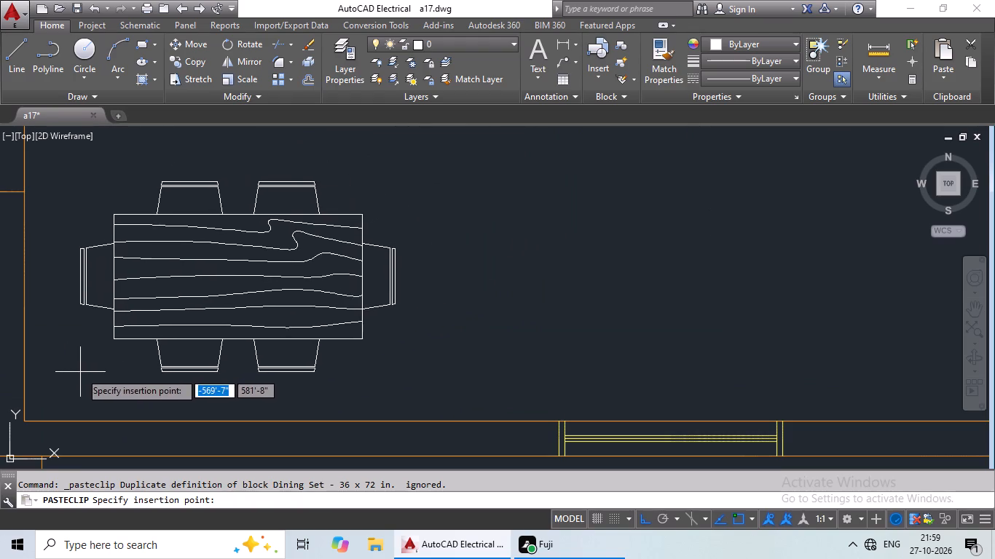
click(80, 372)
Copy the Desk - 30 x 60 in. from the sofa group into the hall north of the staircase, northeast of its dining set.
scroll(403, 344, down, 4)
middle_drag(473, 340, 388, 322)
middle_drag(464, 373, 334, 333)
scroll(384, 333, down, 2)
middle_drag(452, 381, 495, 295)
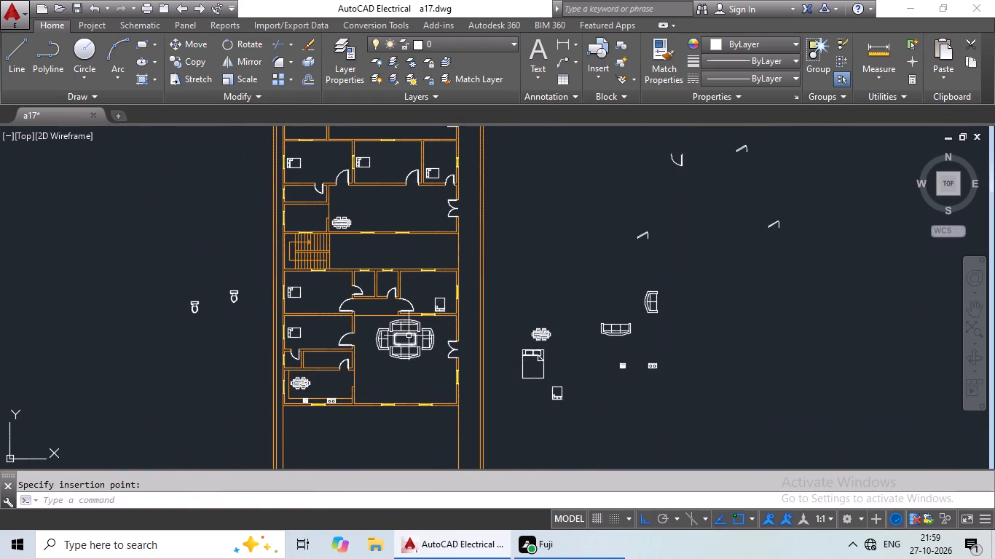
click(409, 336)
key(ctrl+c)
key(ctrl+v)
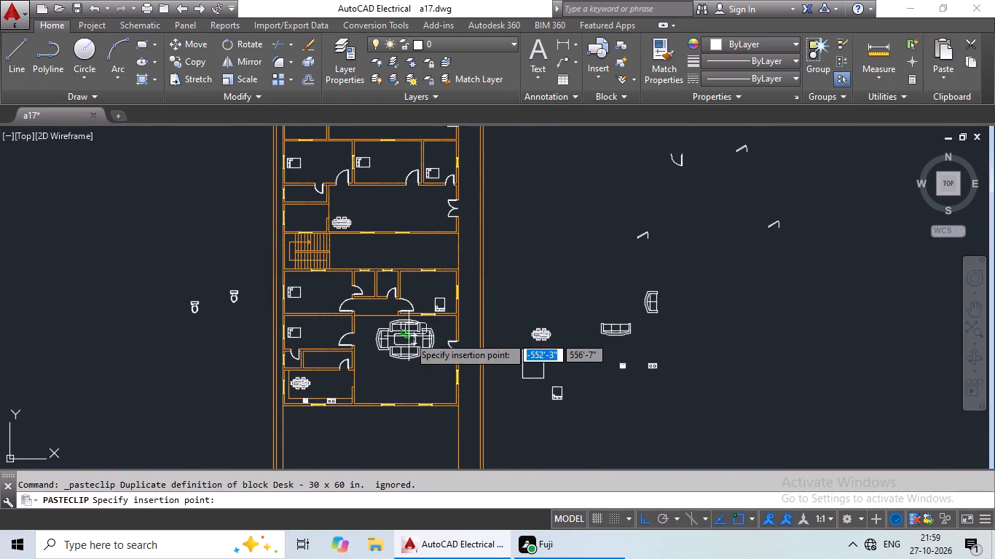
middle_drag(358, 280, 378, 357)
scroll(395, 290, up, 2)
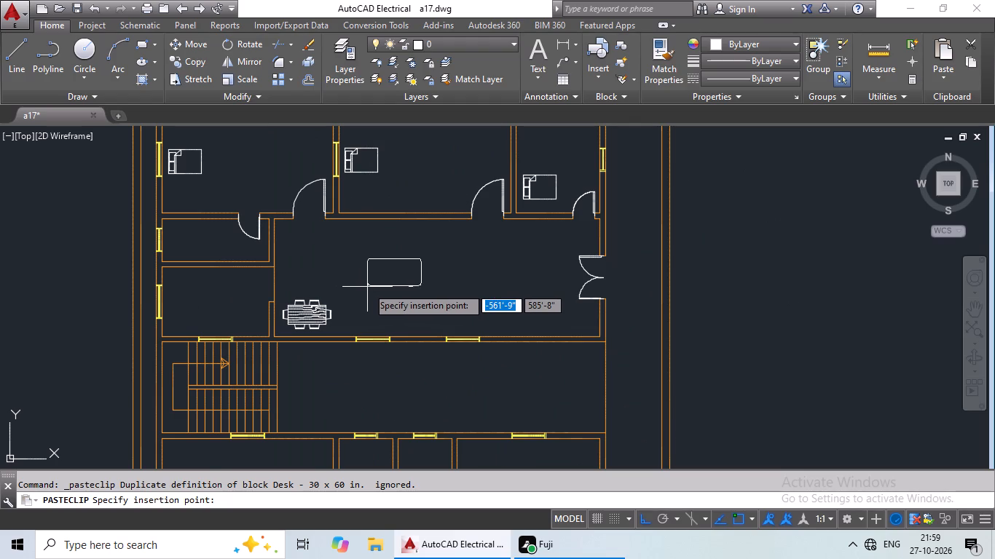
click(367, 286)
Copy the south Sofa - Roundback 7 ft. of the seating group to just south of the desk in the hall north of the staircase.
scroll(472, 303, down, 2)
middle_drag(480, 314, 484, 243)
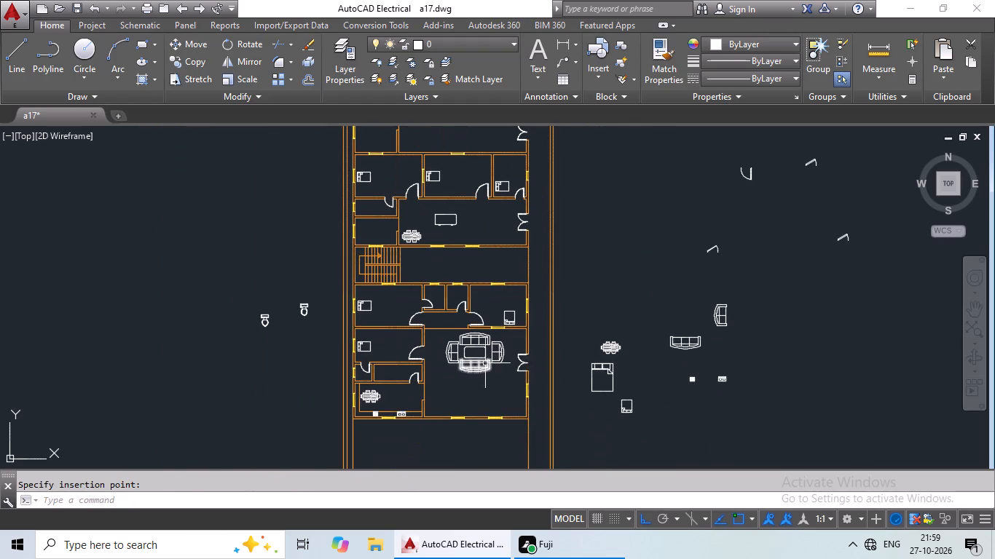
click(479, 371)
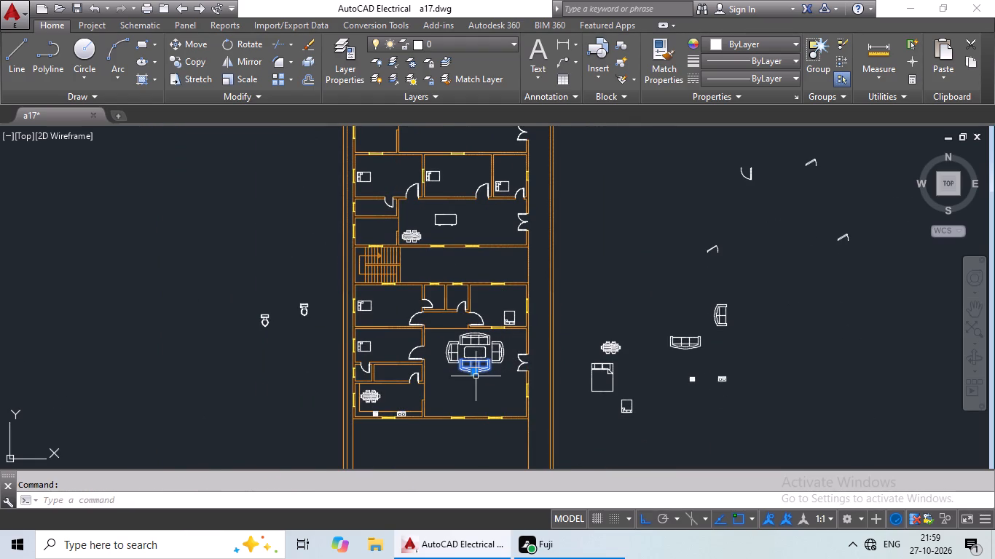
key(ctrl+c)
key(ctrl+v)
scroll(434, 246, up, 3)
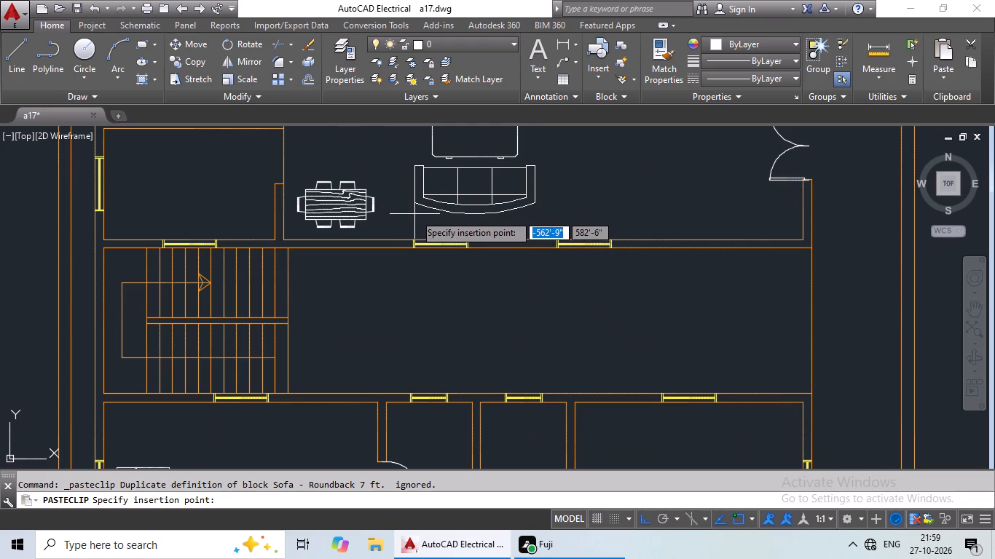
click(414, 213)
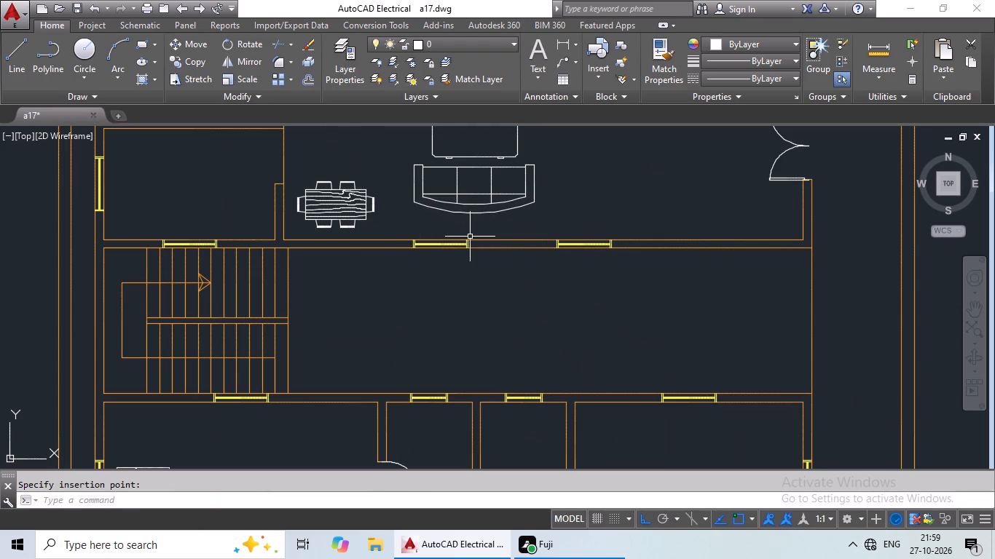
Copy the east Sofa - Roundback Loveseat 5 ft. of the seating group to east of the desk in the hall north of the staircase.
scroll(471, 237, down, 2)
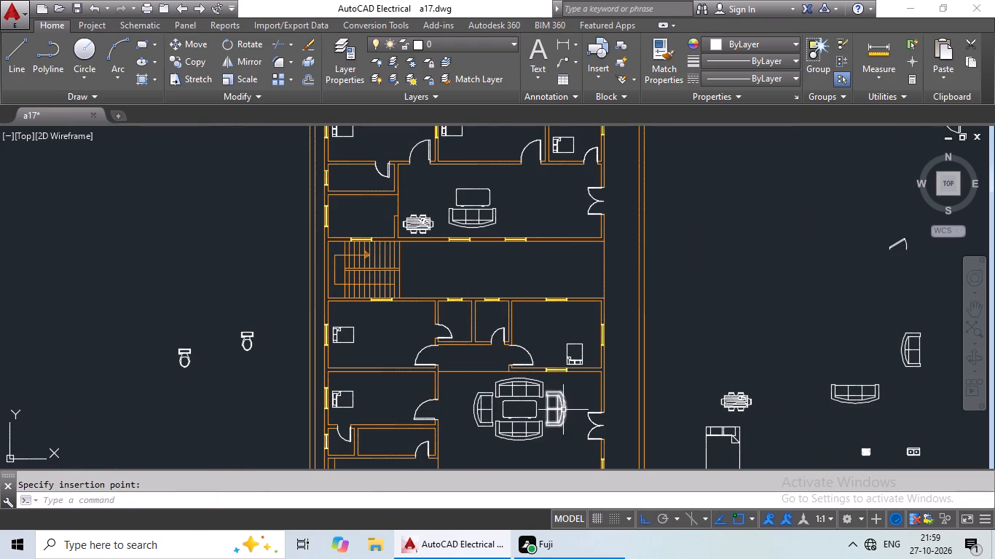
click(565, 410)
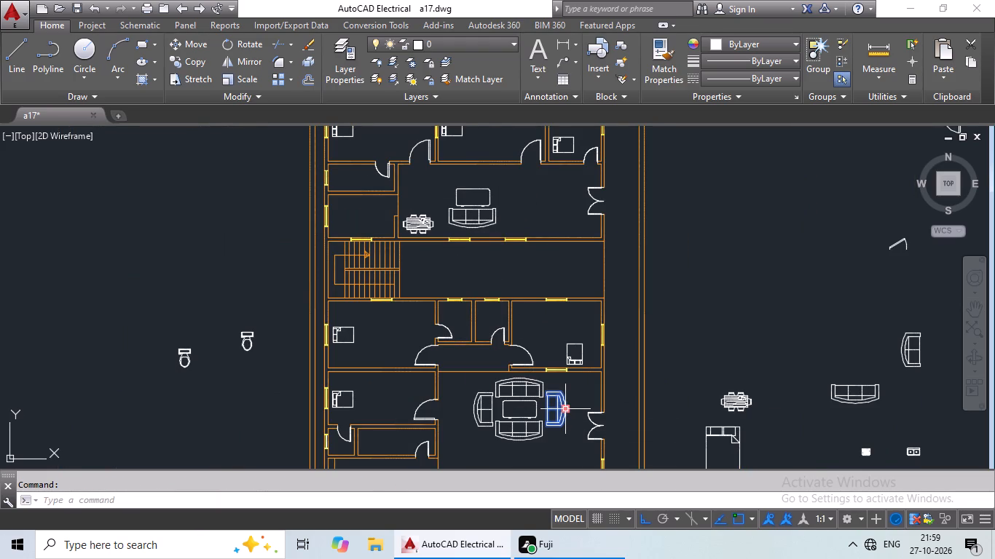
key(ctrl+c)
key(ctrl+v)
scroll(487, 209, up, 2)
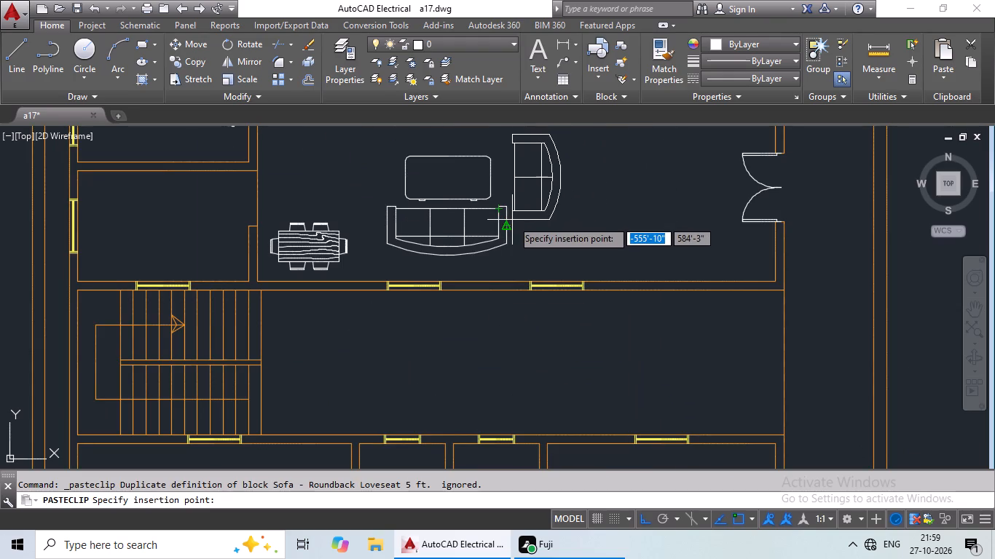
click(512, 220)
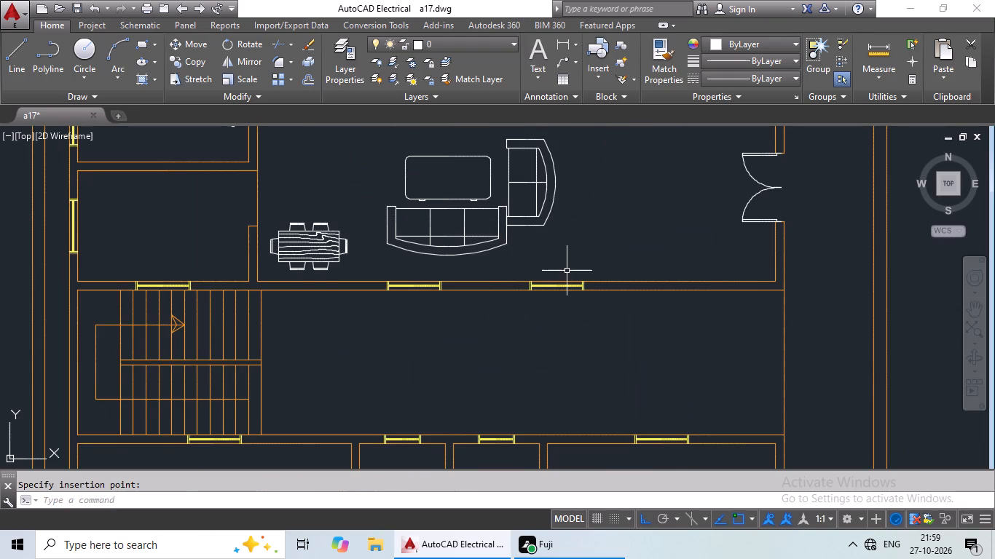
Copy the seating group's west loveseat to west of the desk in the hall north of the staircase, facing its east loveseat.
middle_drag(565, 272, 565, 226)
scroll(555, 270, down, 1)
scroll(538, 211, up, 2)
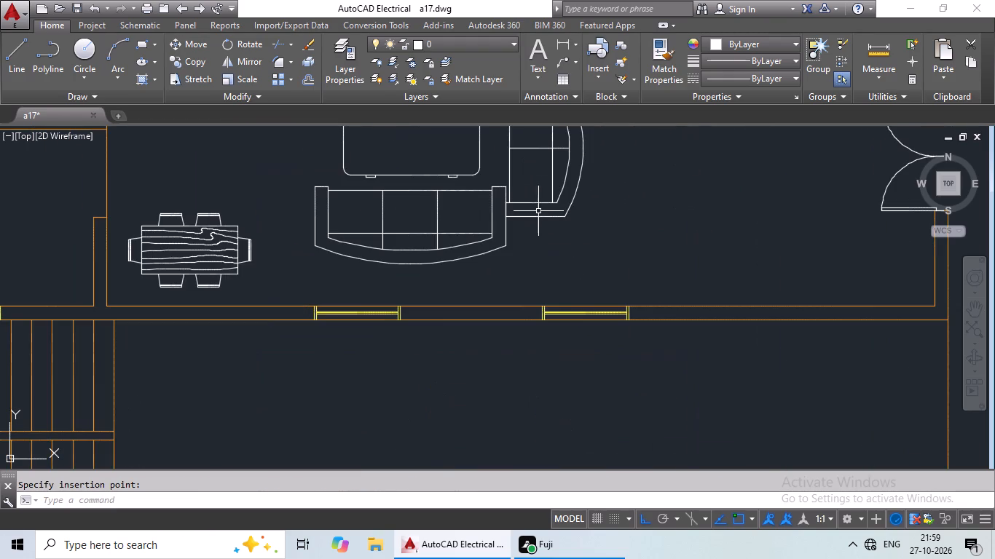
scroll(538, 214, down, 3)
middle_drag(538, 271, 539, 231)
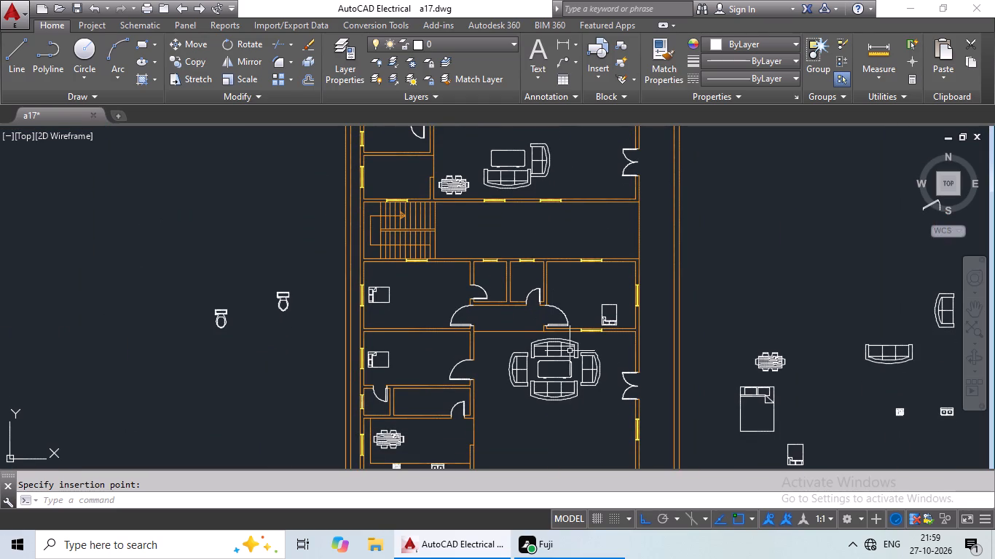
click(512, 370)
key(ctrl+c)
key(ctrl+v)
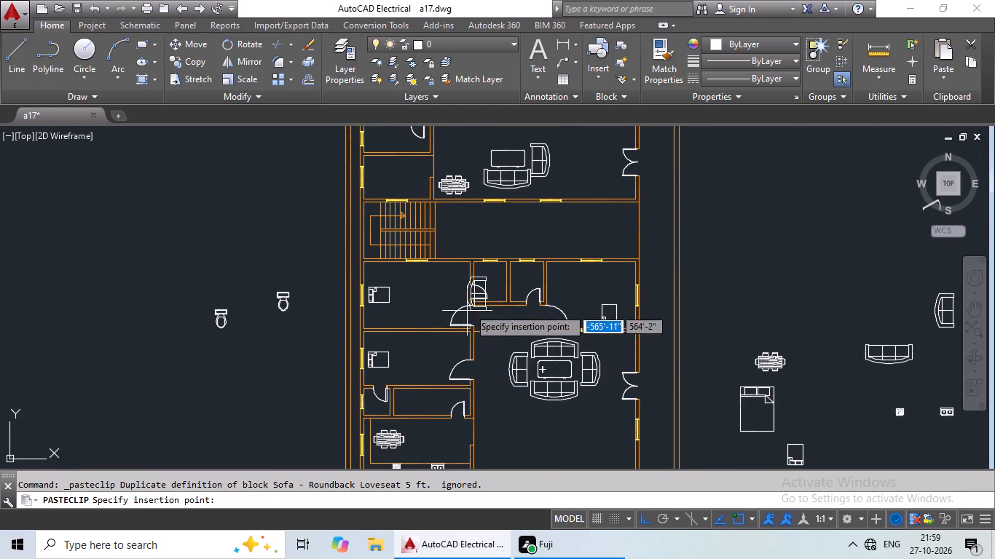
scroll(455, 175, up, 3)
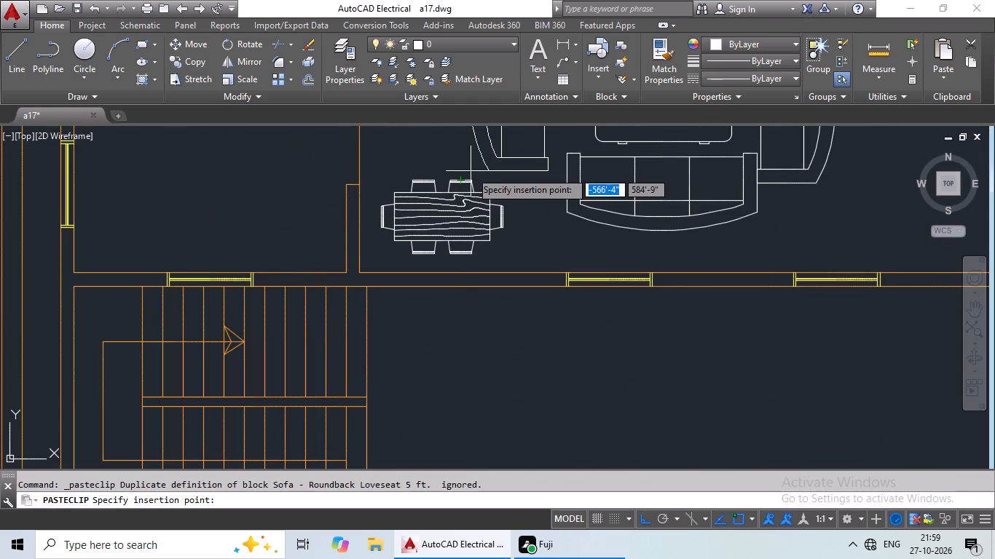
click(482, 171)
Draw an L-shaped counter line in the room directly north of the staircase, about 4'-9" south from the north wall and 8'-3" east.
scroll(565, 199, down, 3)
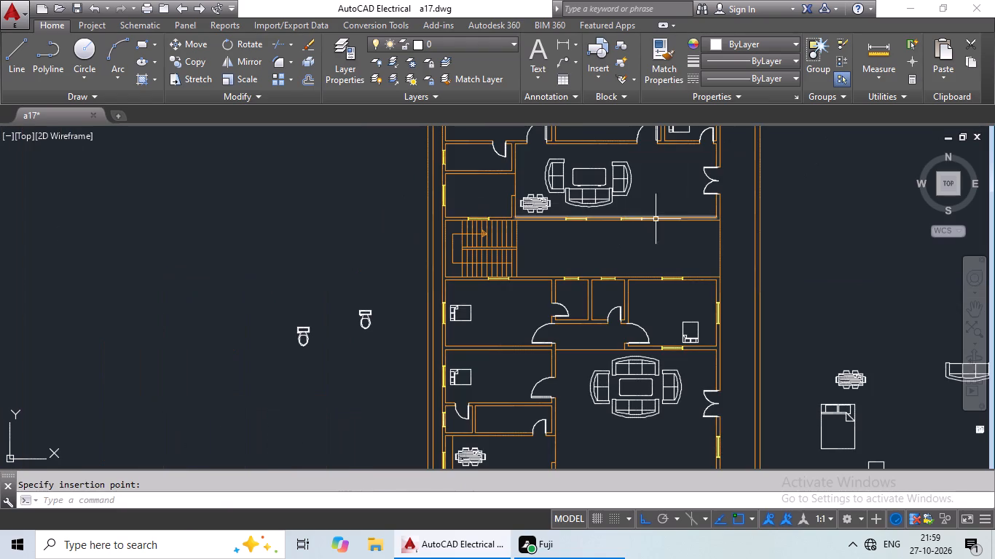
middle_drag(803, 220, 691, 197)
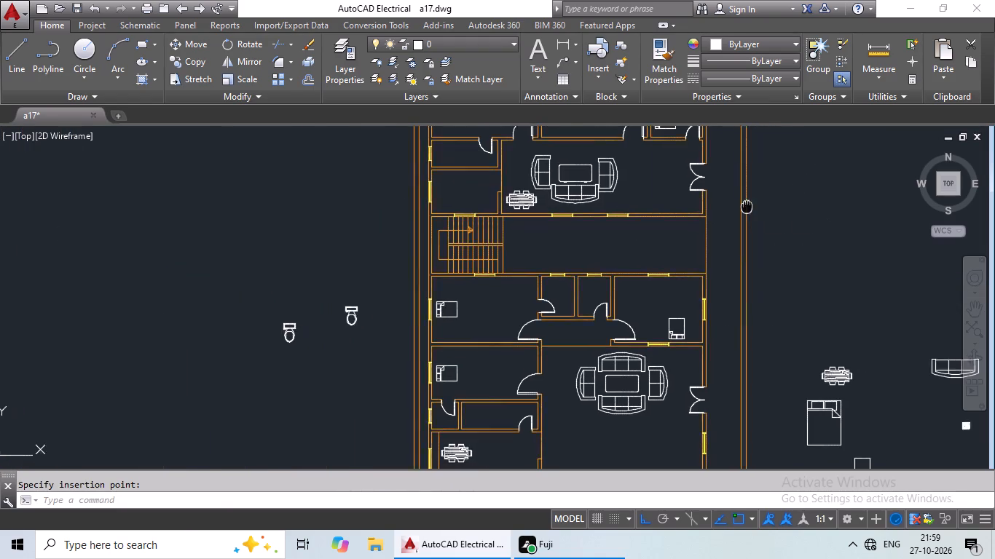
middle_drag(691, 197, 575, 186)
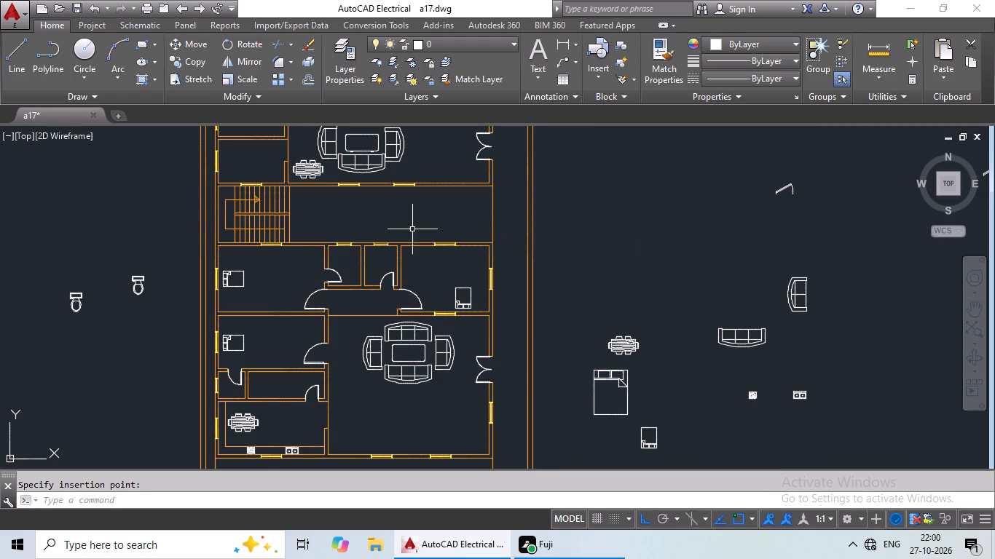
middle_drag(402, 215, 417, 267)
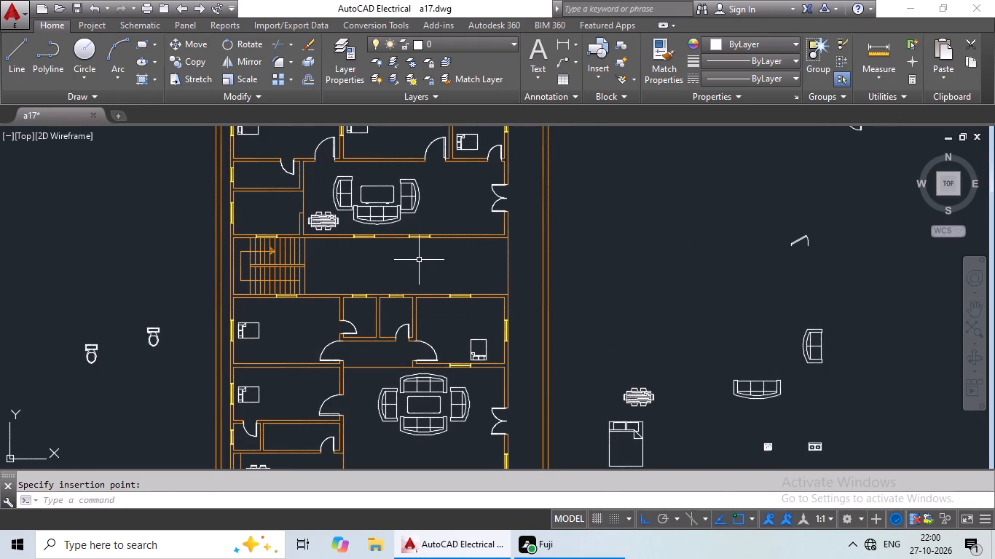
middle_drag(419, 260, 420, 288)
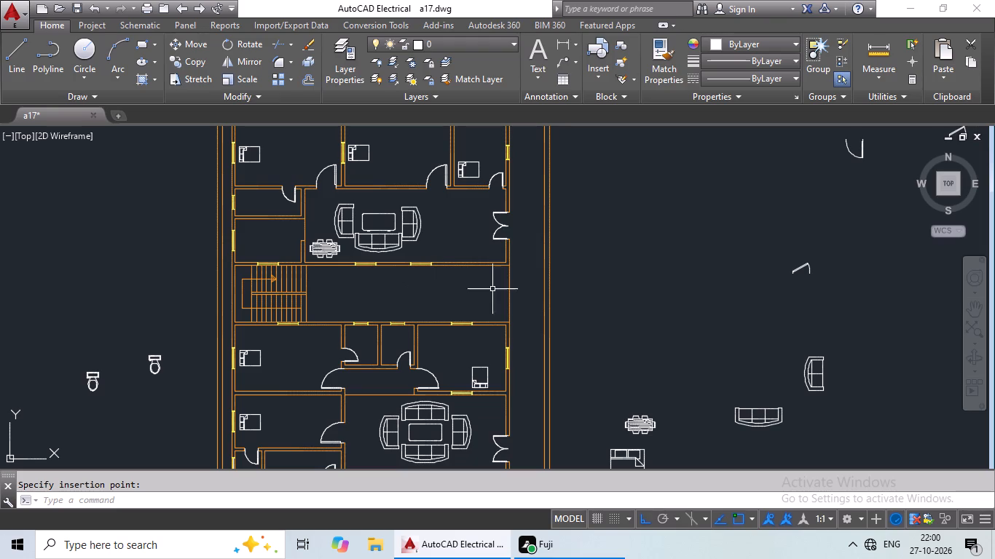
click(15, 47)
scroll(270, 227, up, 2)
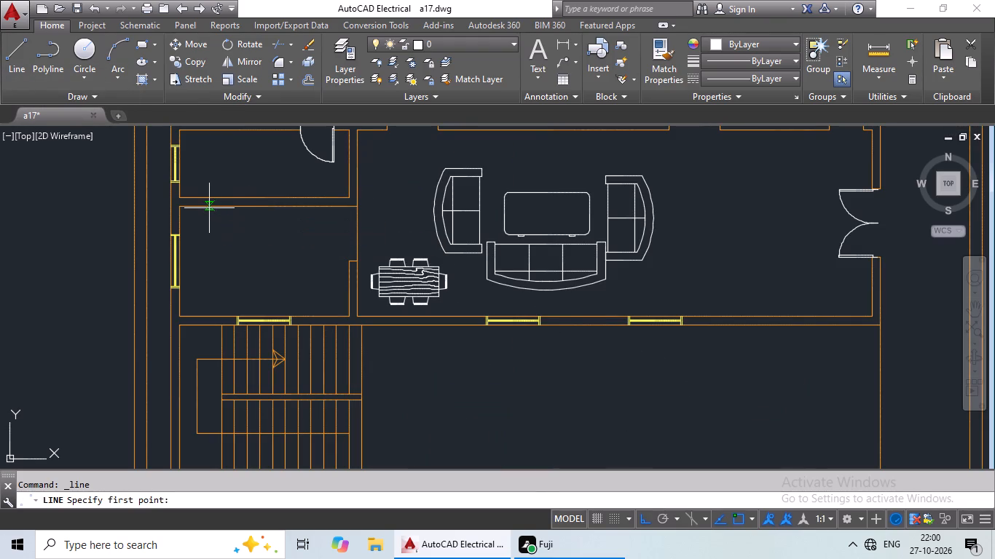
click(209, 207)
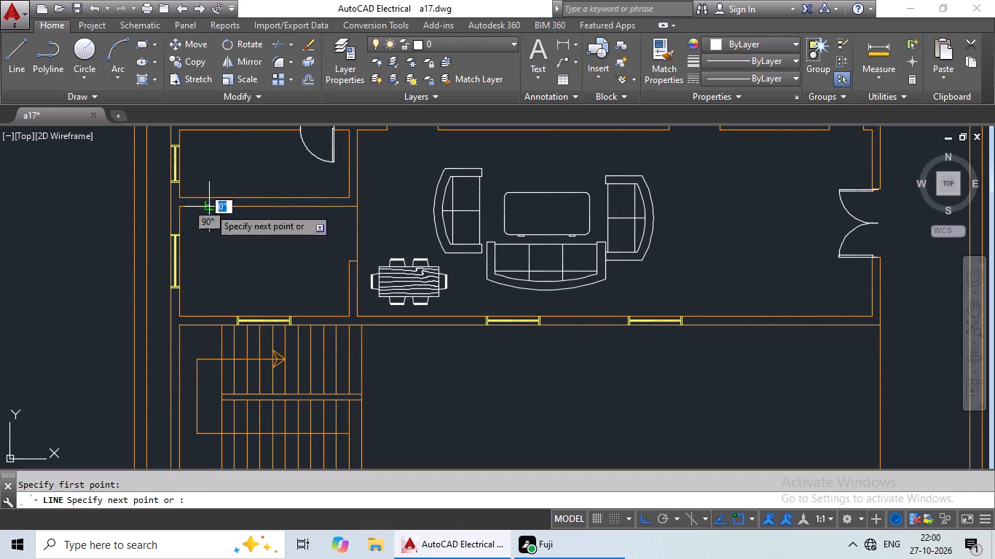
click(213, 286)
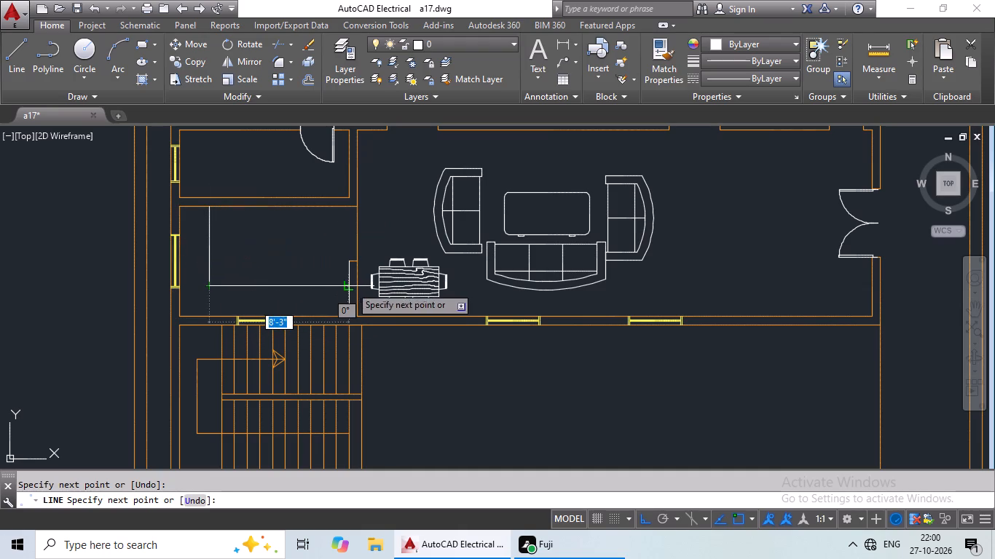
click(350, 285)
key(Escape)
key(Escape)
Copy the Range-Oven - 30 in top from the south kitchen onto the south counter of the kitchen north of the staircase.
middle_drag(495, 411, 552, 274)
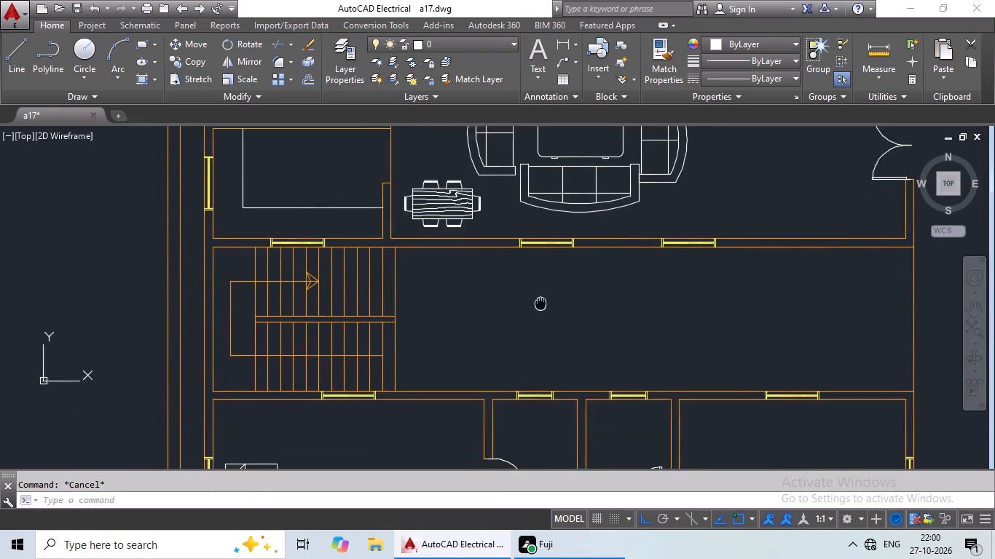
middle_drag(552, 274, 566, 241)
scroll(562, 285, down, 2)
middle_drag(534, 348, 519, 262)
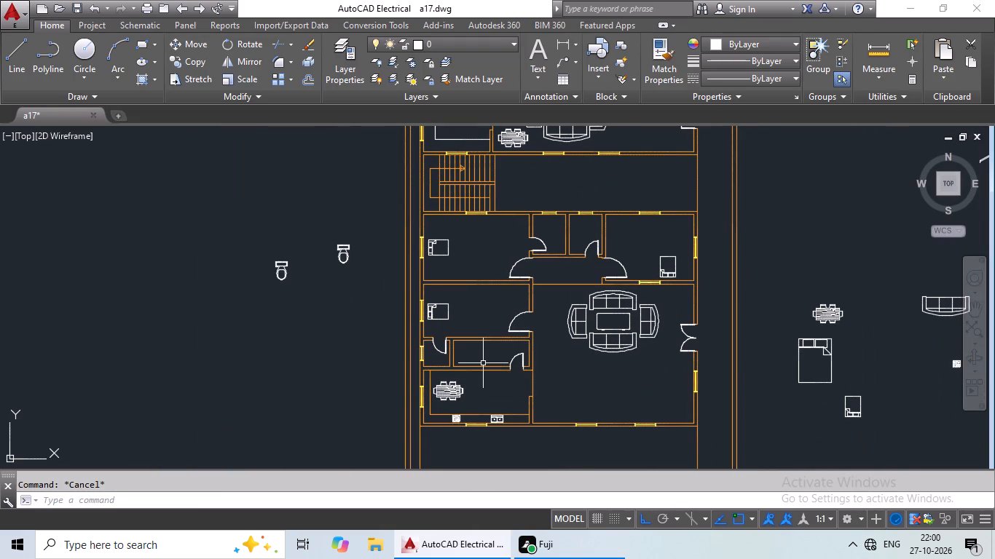
click(453, 422)
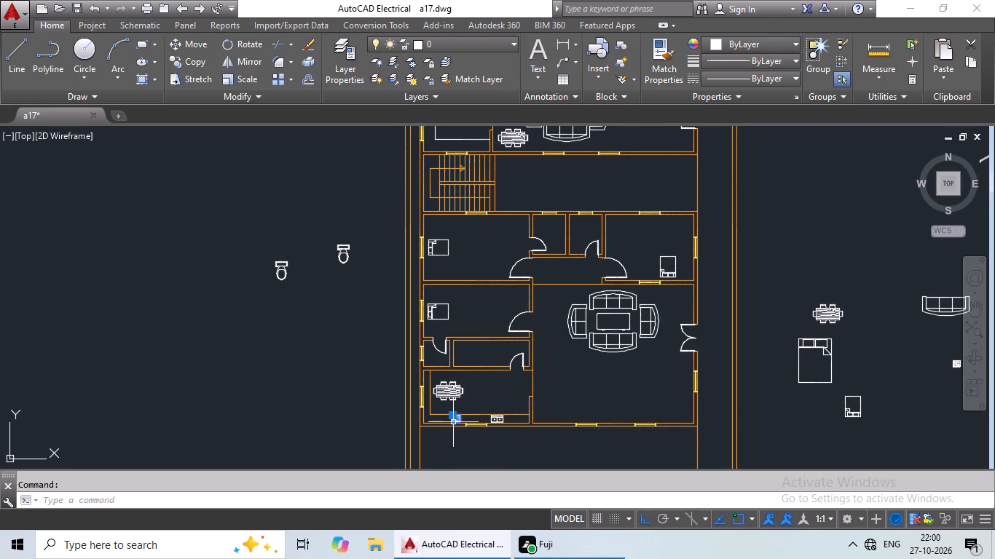
key(ctrl+c)
key(ctrl+v)
ctrl+middle_drag(436, 254, 436, 413)
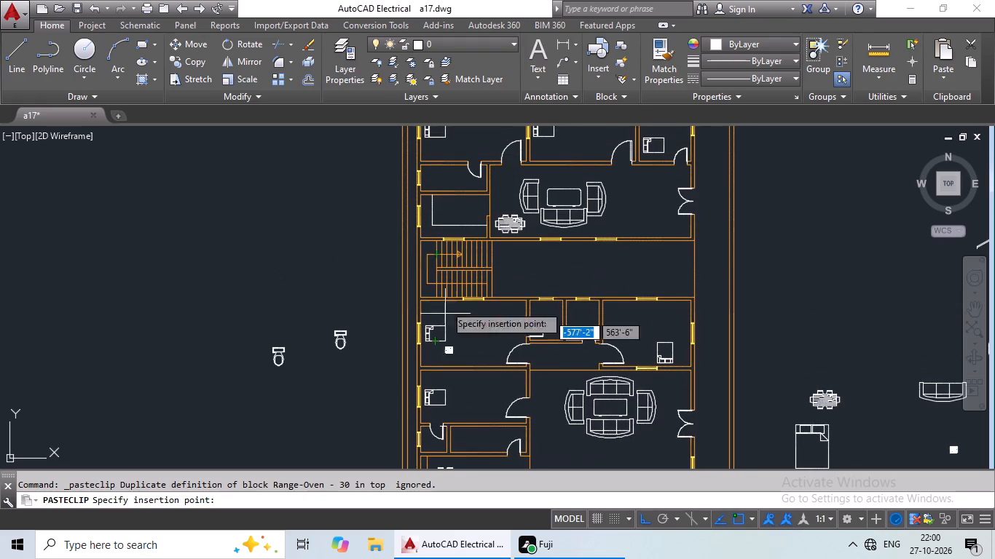
scroll(441, 236, up, 4)
click(414, 219)
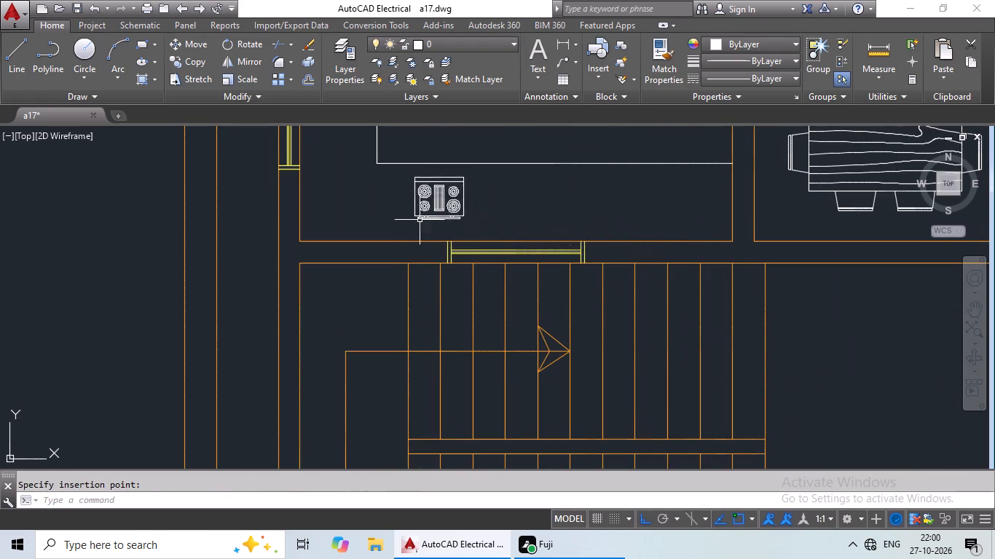
Copy the Sink-double - 36 in top from the south kitchen onto the counter just east of the range north of the staircase.
scroll(521, 246, down, 3)
middle_drag(528, 307, 493, 199)
scroll(490, 315, down, 1)
middle_drag(496, 277, 510, 199)
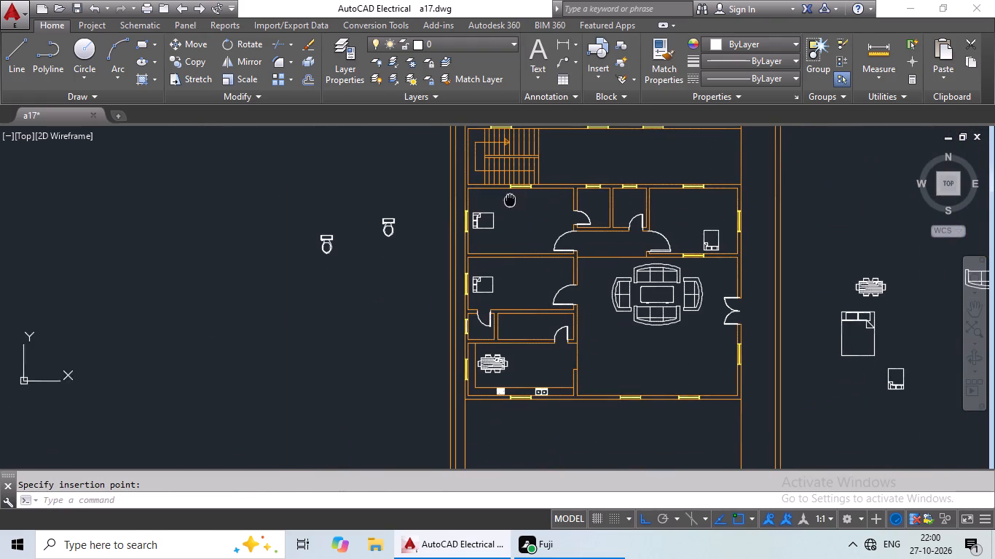
click(540, 392)
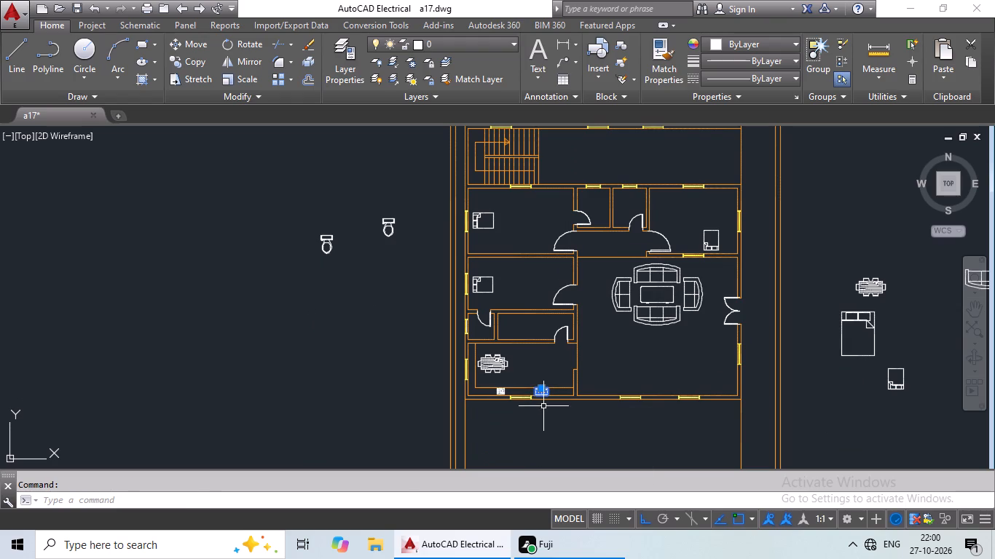
key(ctrl+c)
key(ctrl+v)
middle_drag(536, 265, 498, 463)
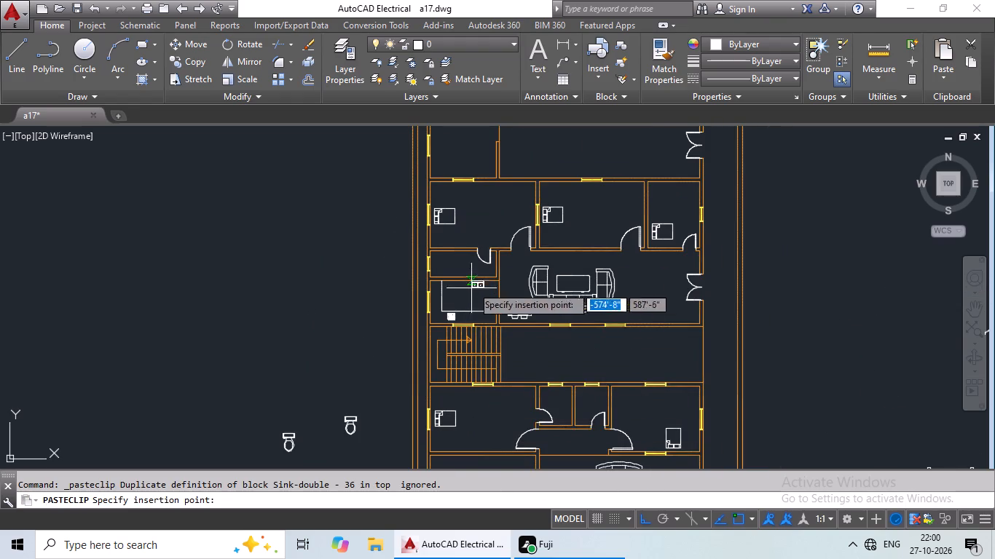
middle_drag(478, 258, 476, 376)
scroll(474, 433, up, 2)
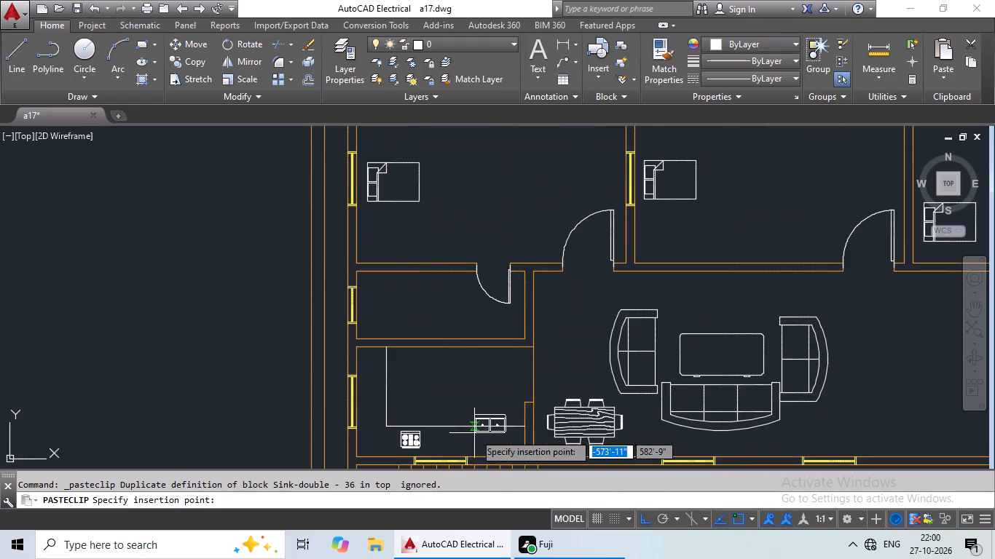
middle_drag(473, 433, 475, 324)
scroll(446, 347, up, 2)
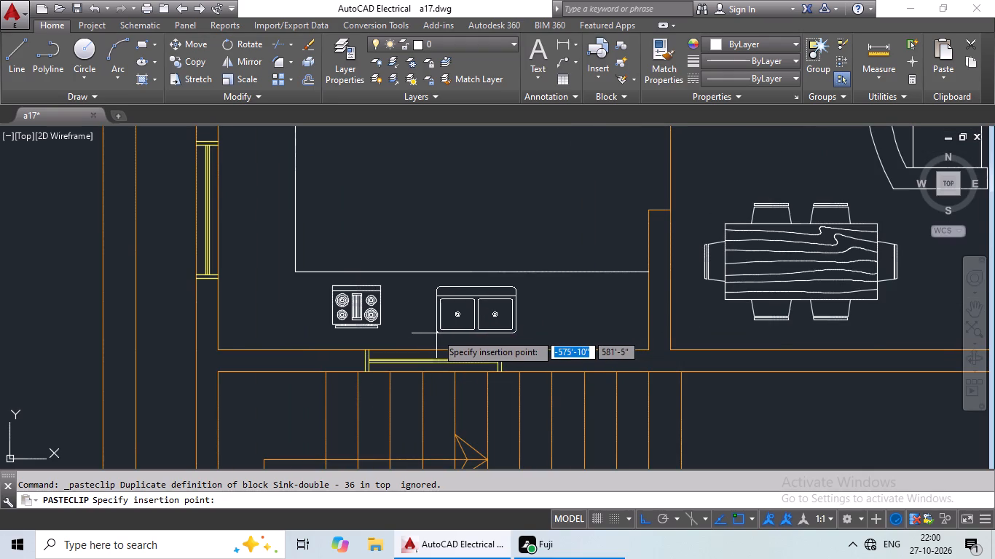
click(436, 333)
Draw an L-shaped counter line in the northernmost kitchen, about 8' south from its north wall and 7'-10" east to the wall.
scroll(506, 325, down, 3)
scroll(559, 380, down, 1)
middle_drag(570, 384, 569, 384)
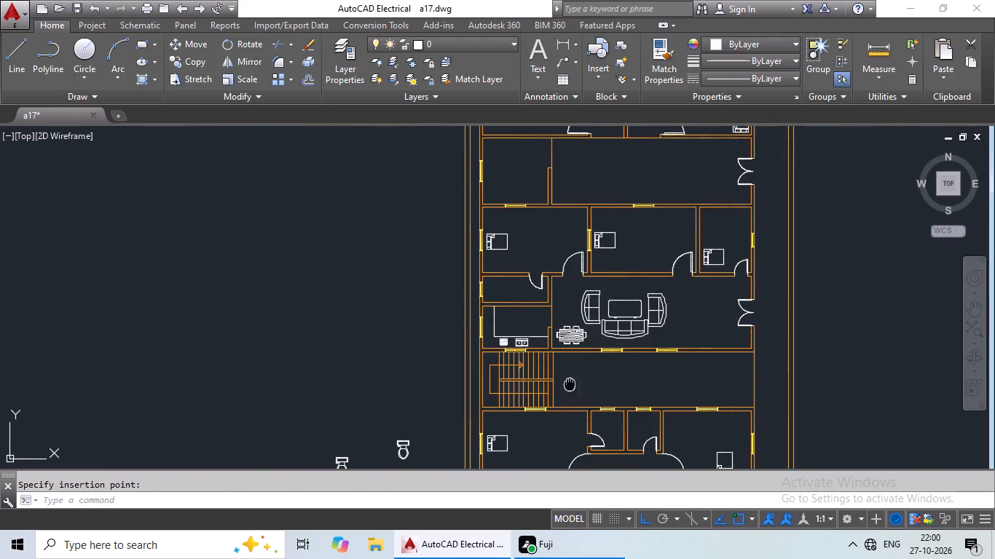
middle_drag(569, 384, 506, 435)
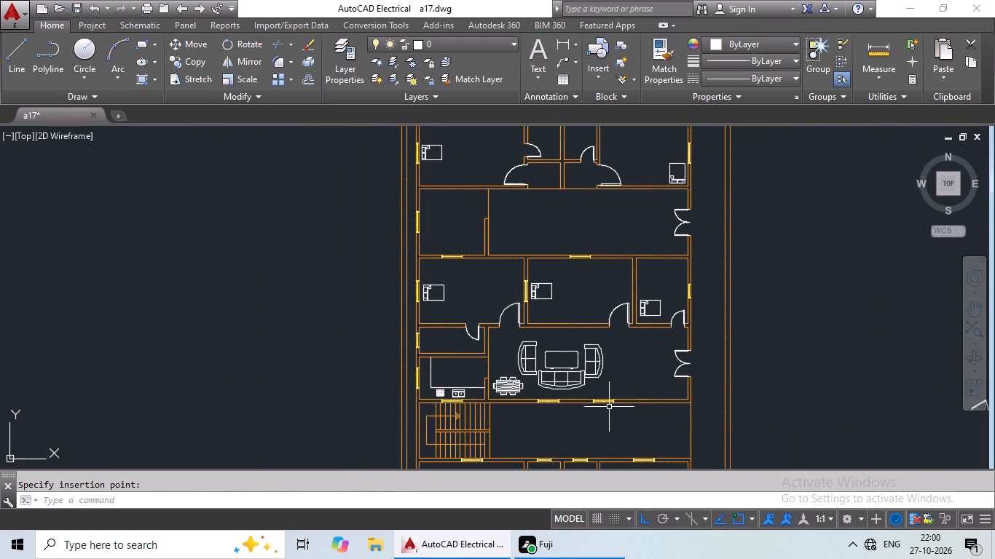
middle_drag(479, 273, 466, 341)
click(12, 54)
scroll(432, 279, up, 2)
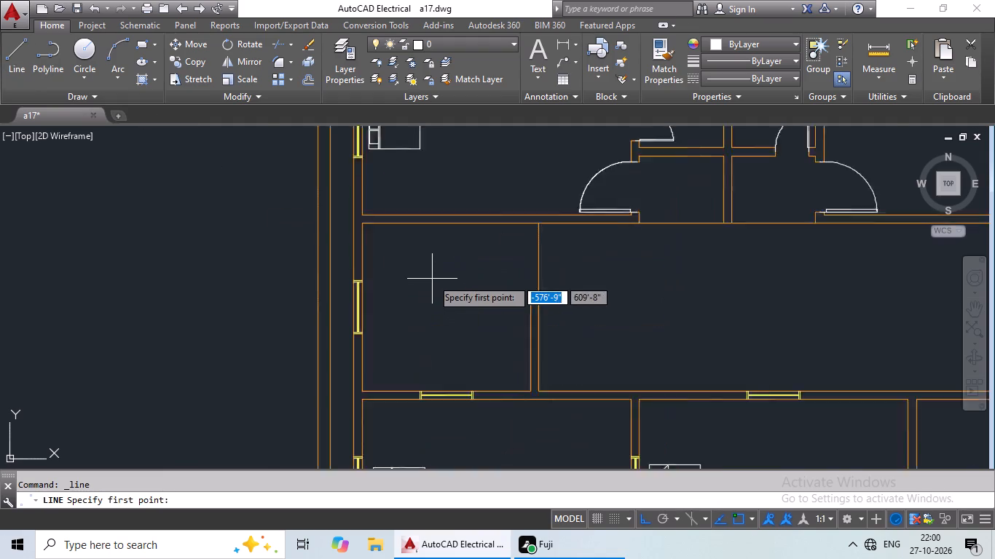
scroll(432, 279, up, 1)
click(378, 191)
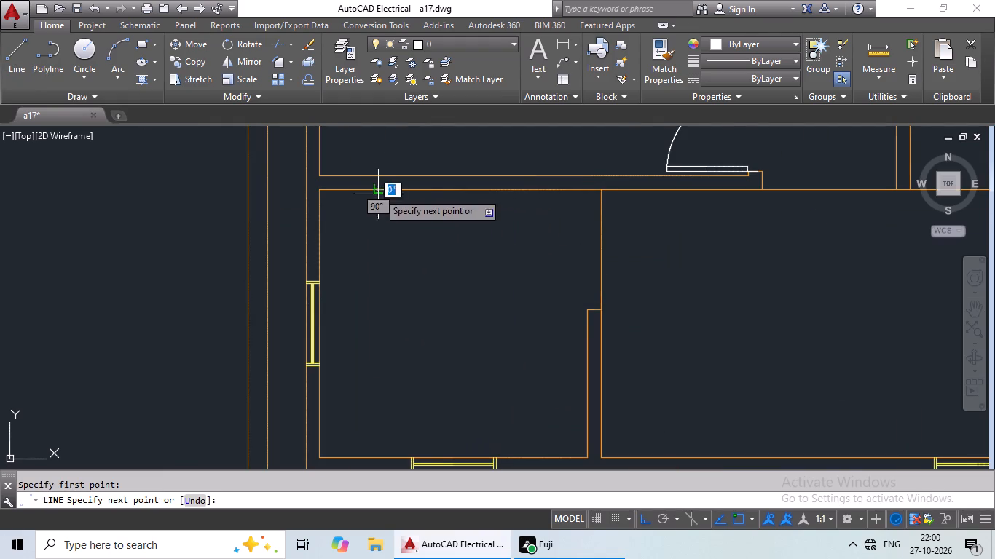
click(377, 407)
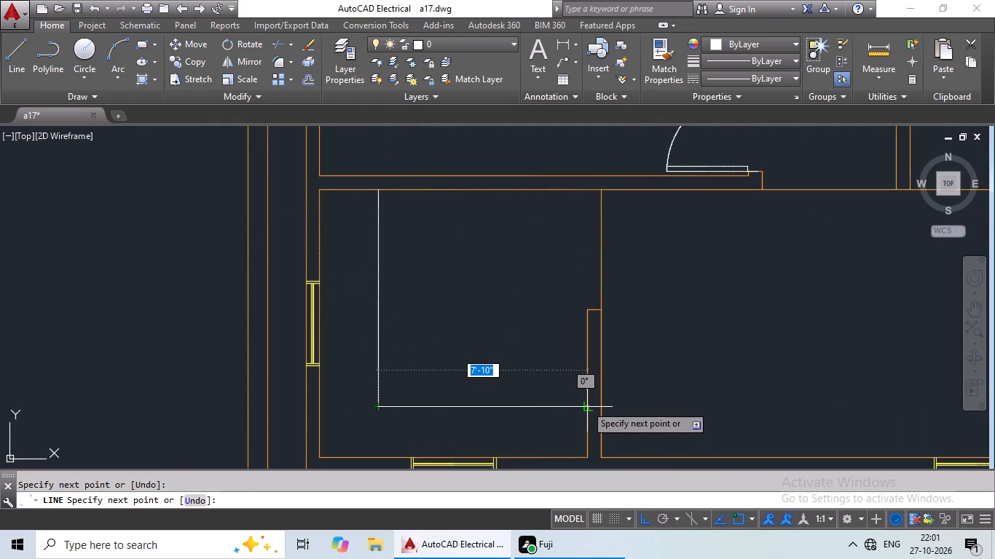
click(585, 404)
key(Escape)
Copy the Sink-double - 36 in top from the kitchen north of the staircase onto the northernmost kitchen's south counter, near its east end.
scroll(666, 392, down, 3)
middle_drag(677, 407, 683, 280)
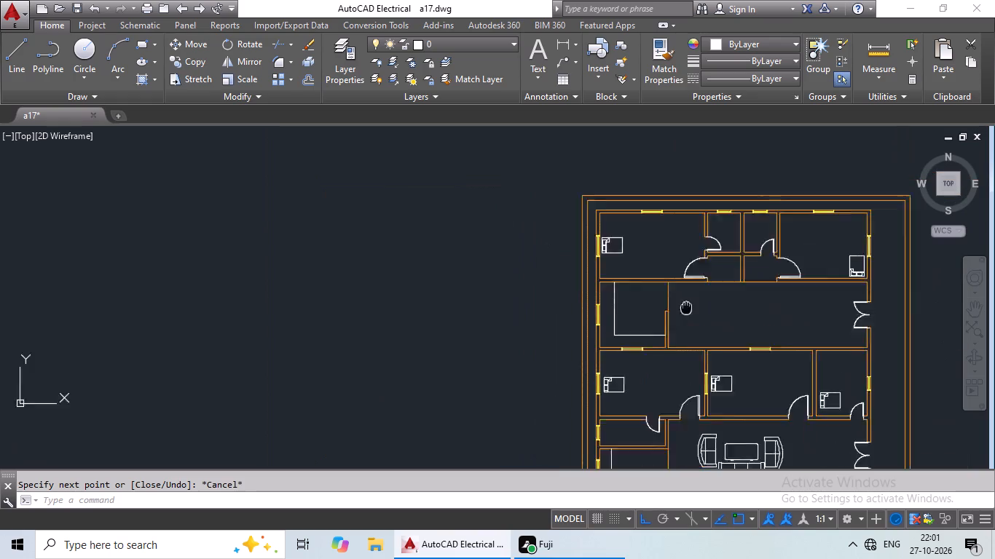
middle_drag(683, 280, 672, 216)
click(620, 351)
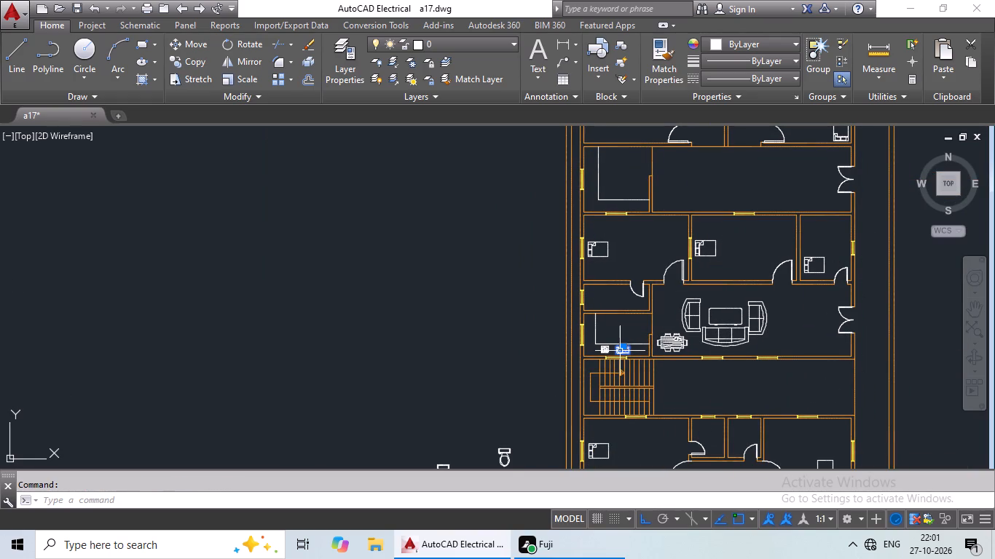
key(ctrl+c)
key(ctrl+v)
middle_drag(586, 241, 575, 370)
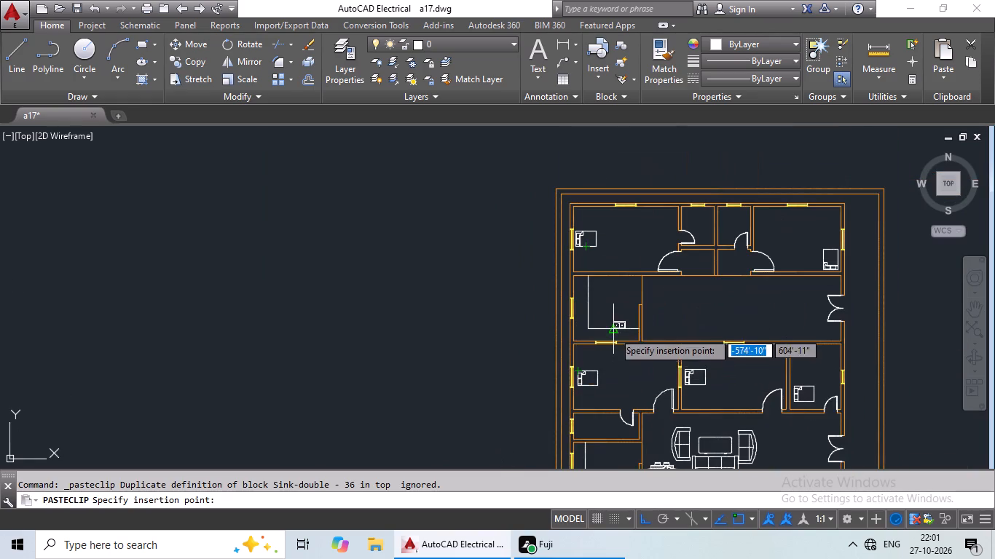
scroll(613, 332, up, 4)
click(616, 376)
scroll(668, 380, down, 2)
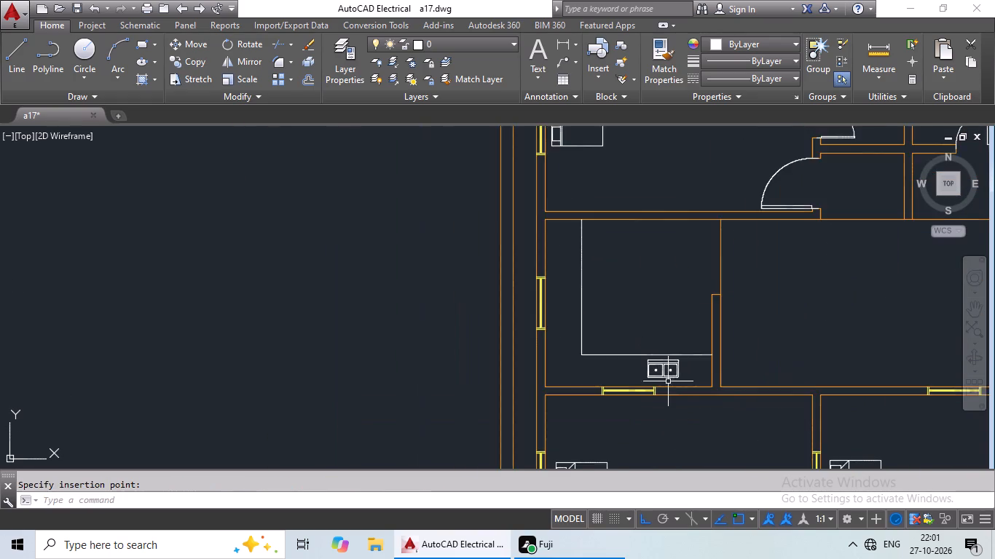
Copy the Range-Oven - 30 in top from the kitchen north of the staircase onto the northernmost kitchen's south counter, west of the sink.
middle_drag(668, 382, 624, 231)
middle_drag(623, 386, 629, 243)
click(568, 439)
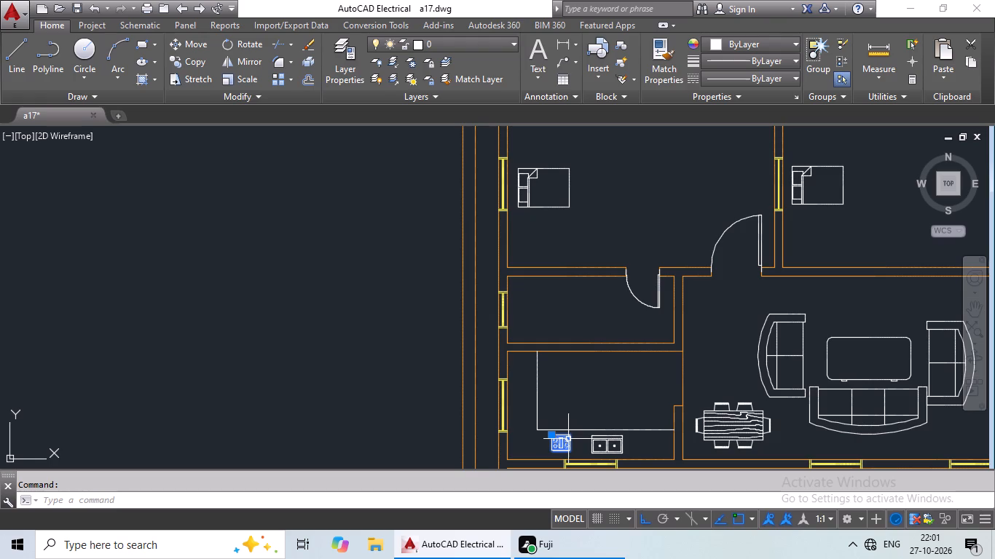
key(ctrl+c)
key(ctrl+v)
middle_drag(540, 295, 536, 459)
scroll(545, 247, up, 3)
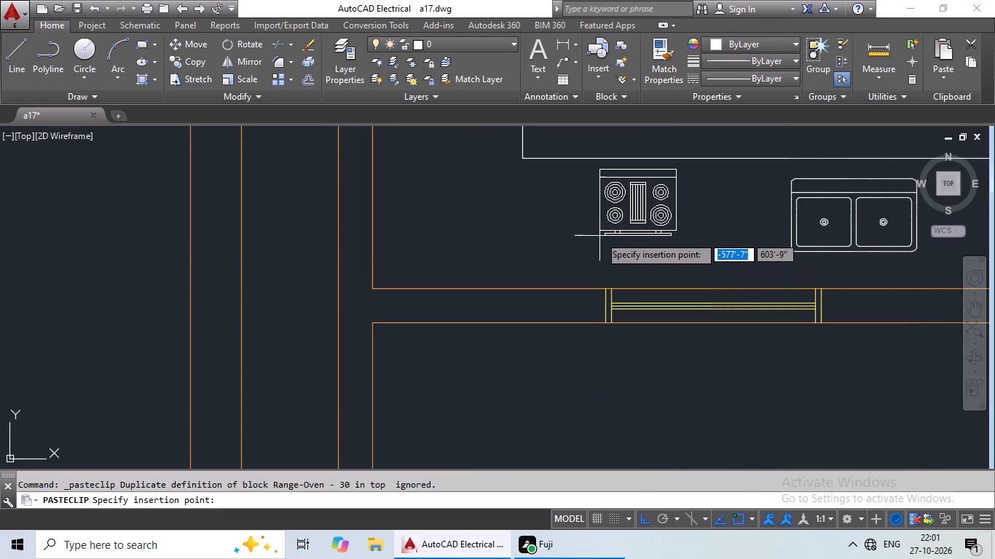
click(610, 243)
scroll(635, 240, down, 3)
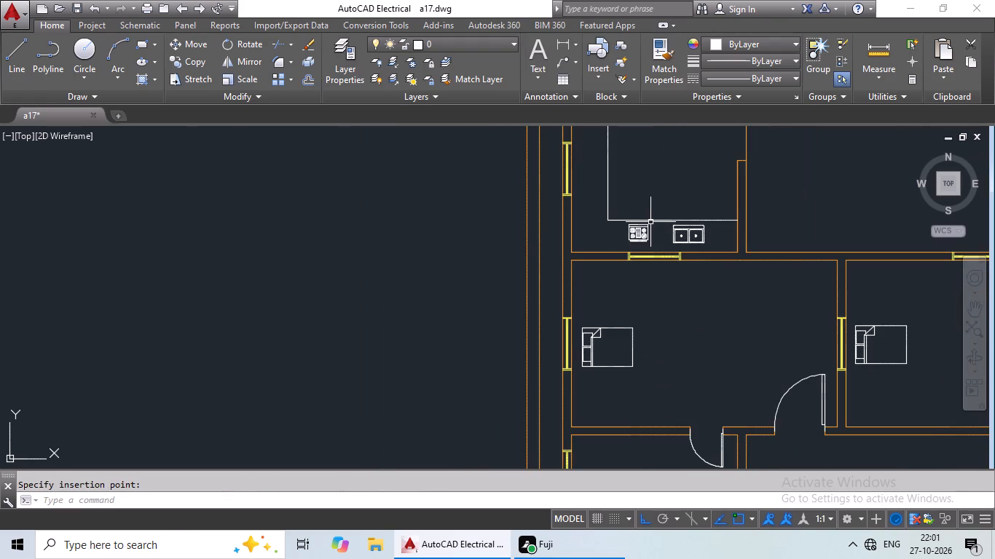
Recolour the L-shaped counter lines in the northernmost kitchen and the kitchen north of the staircase to orange, matching the walls.
click(650, 222)
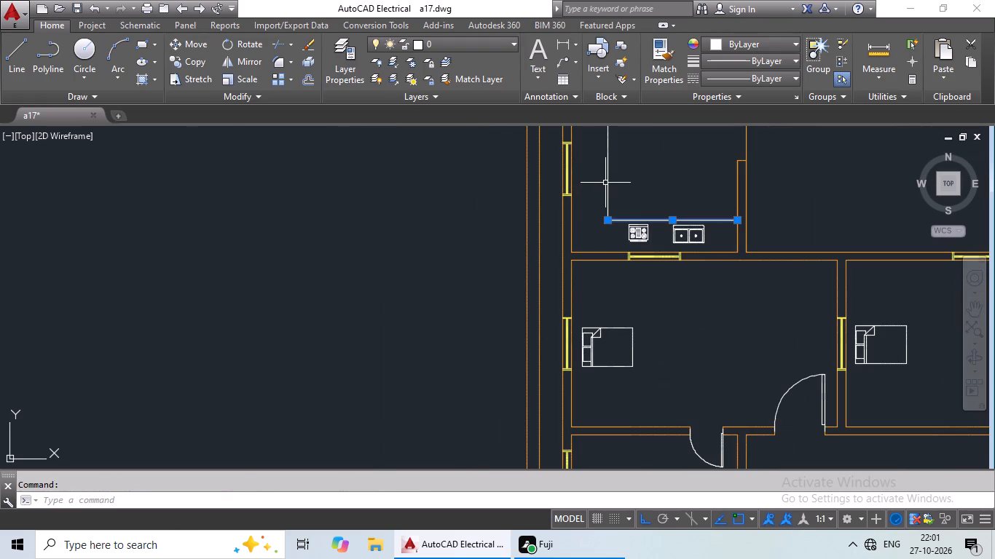
click(607, 181)
scroll(670, 282, down, 1)
middle_drag(666, 306, 628, 186)
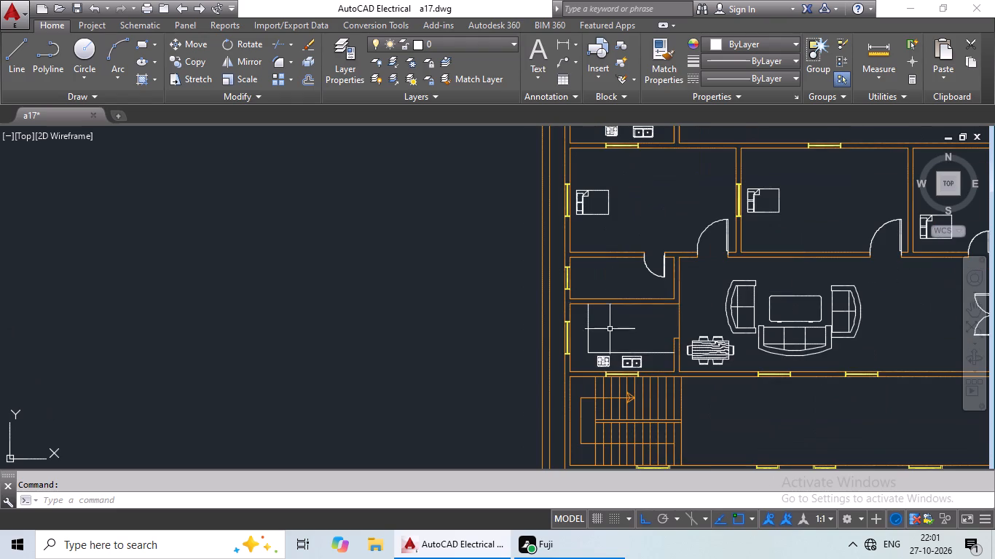
click(615, 352)
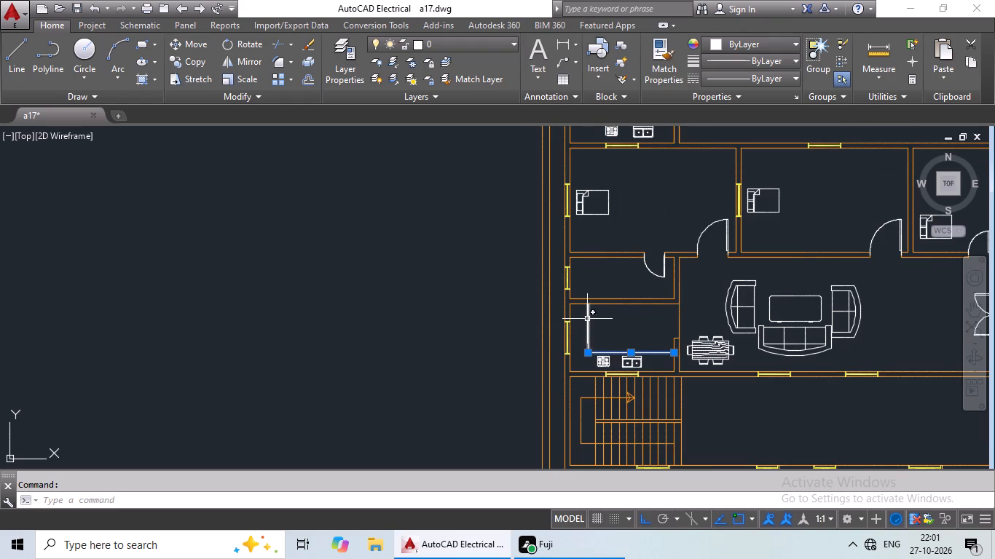
click(586, 319)
click(793, 47)
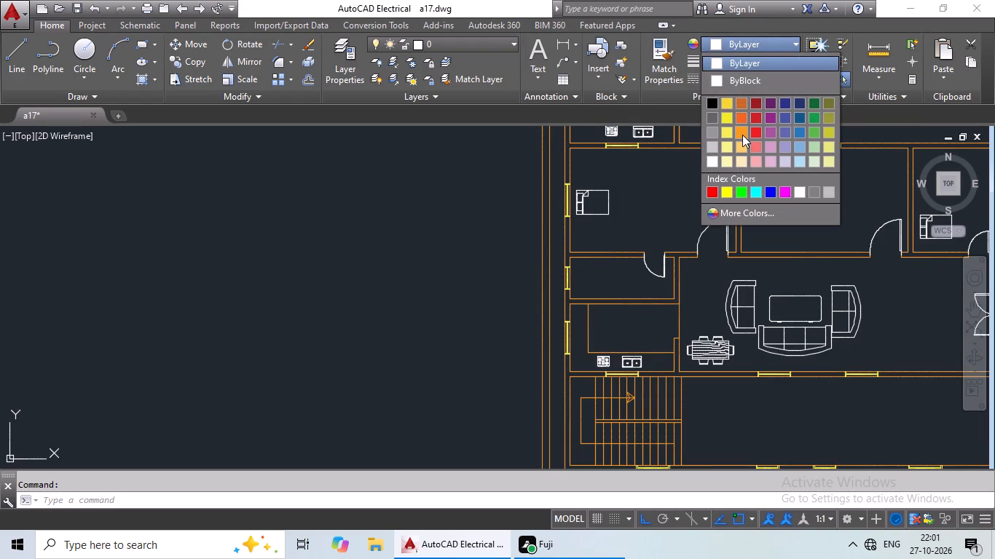
click(742, 135)
key(Escape)
Rotate the loose toilet nearest the plan's west side a quarter turn about its tank corner so the tank faces east.
scroll(916, 318, down, 2)
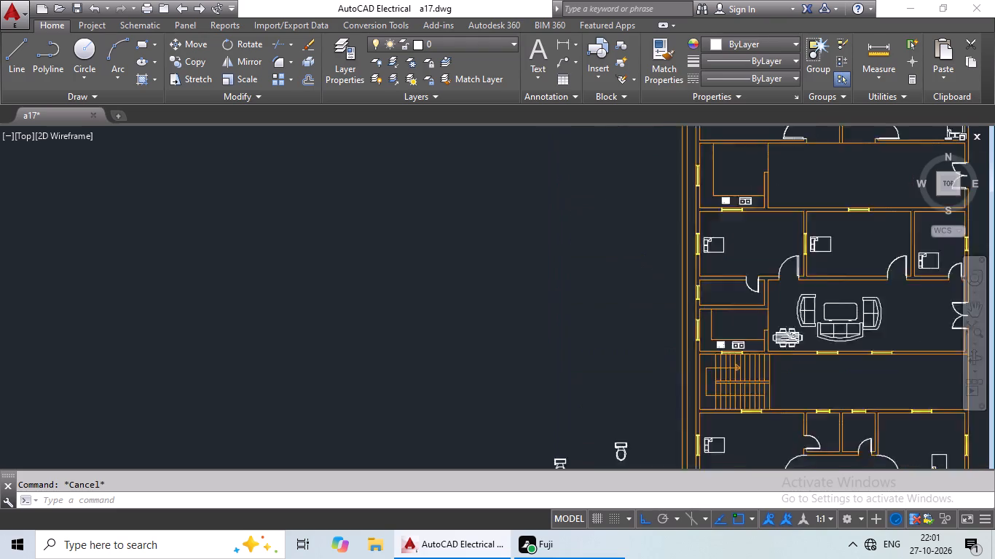
middle_drag(867, 321, 576, 321)
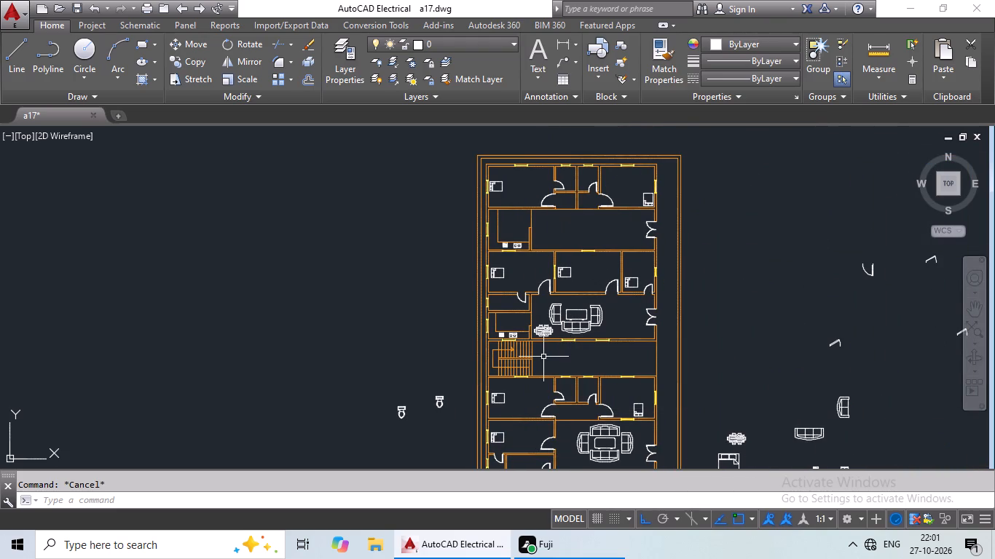
middle_drag(543, 356, 542, 321)
scroll(444, 378, up, 3)
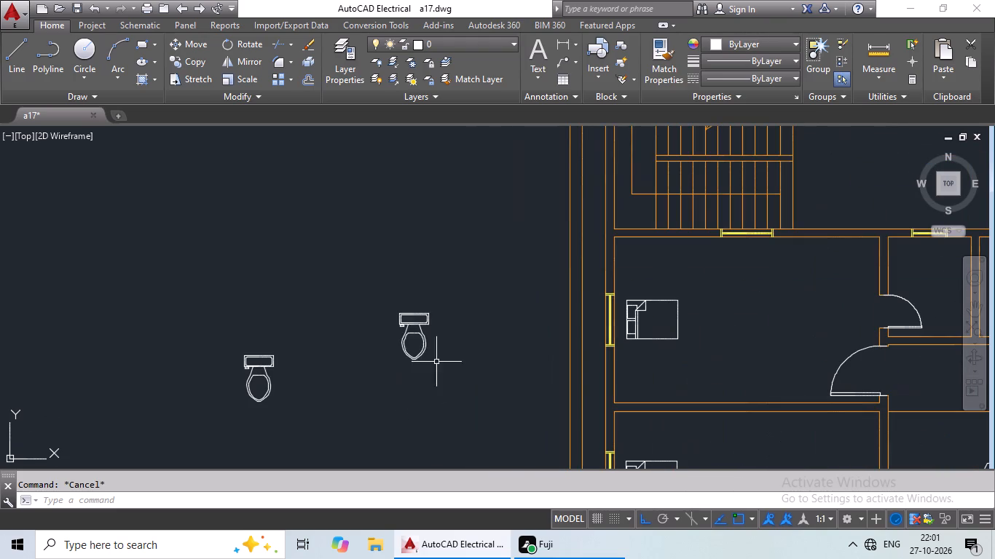
scroll(401, 324, up, 1)
click(401, 324)
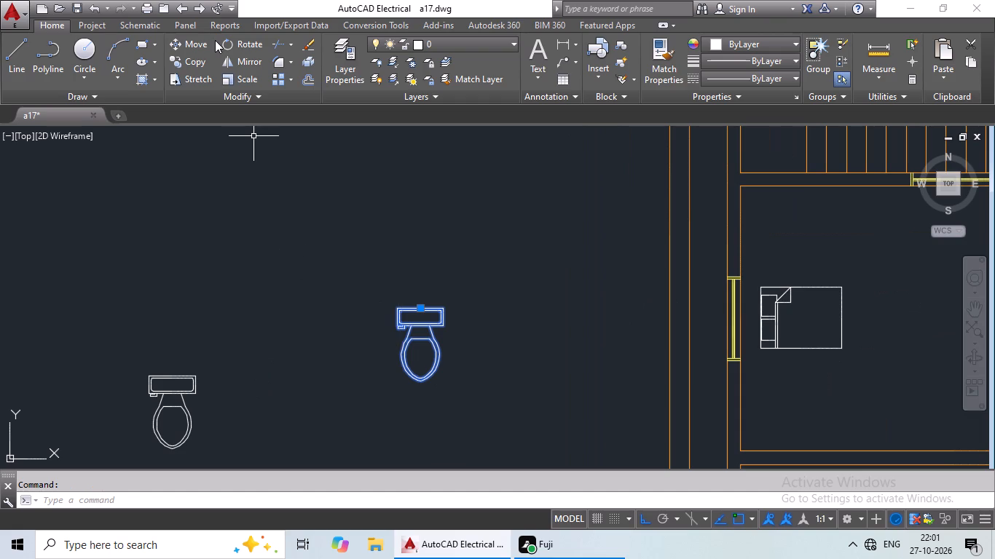
click(243, 44)
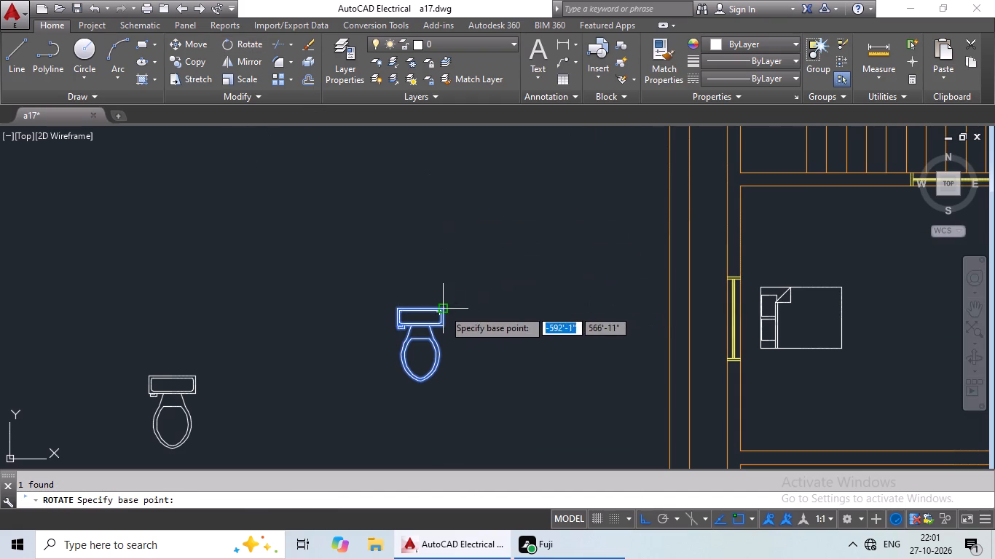
click(444, 309)
click(461, 376)
Scale the rotated toilet down by reference from its bowl tip, using its full length, to about 1'-11" long.
click(428, 290)
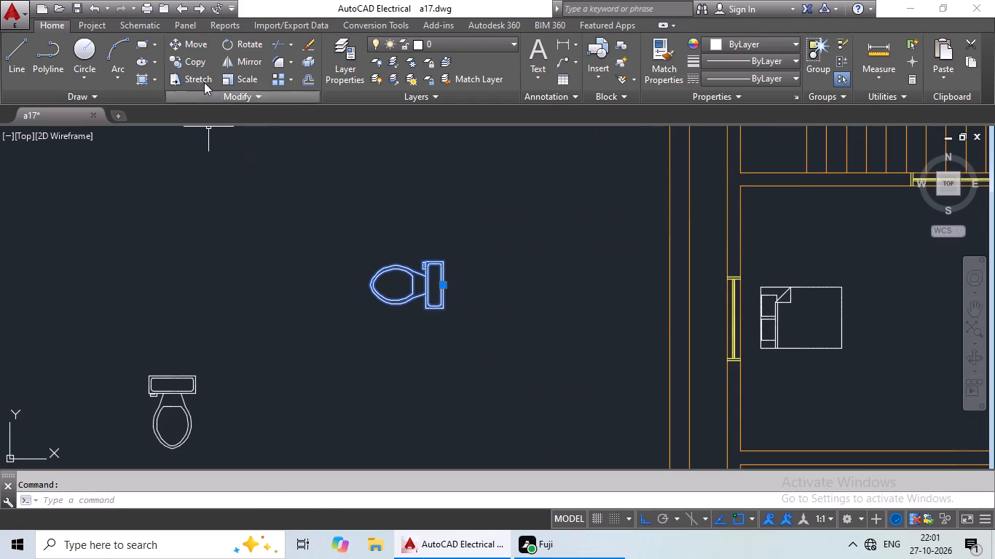
click(229, 74)
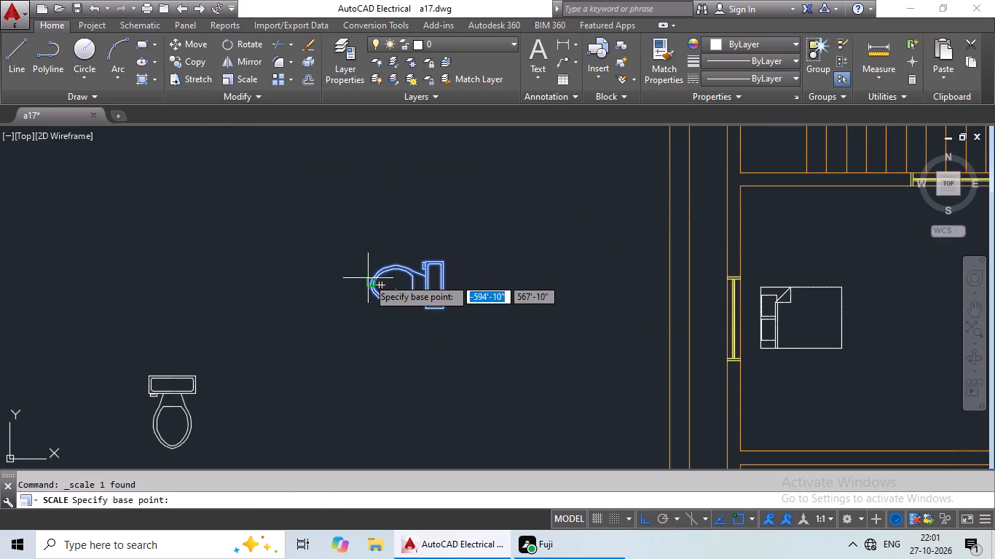
click(370, 282)
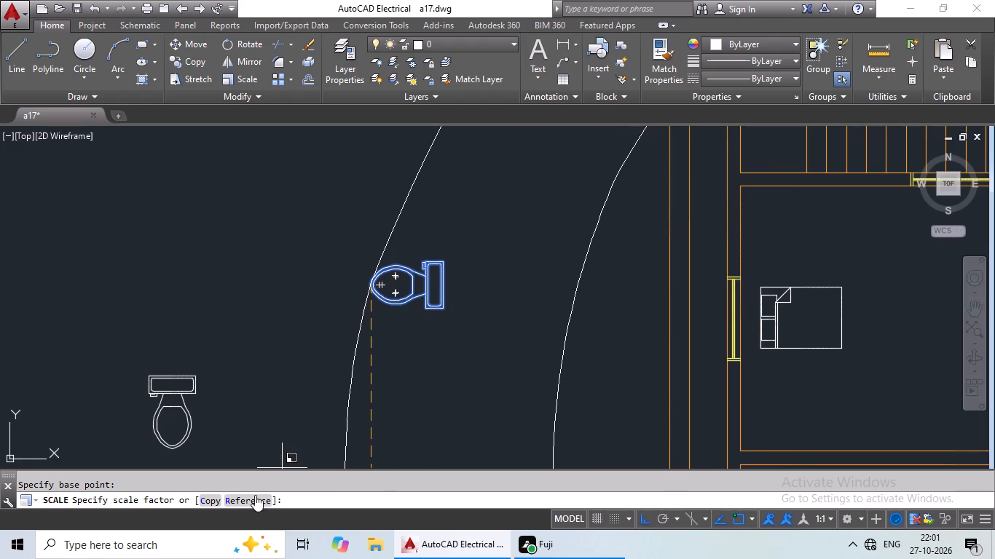
click(254, 496)
click(369, 285)
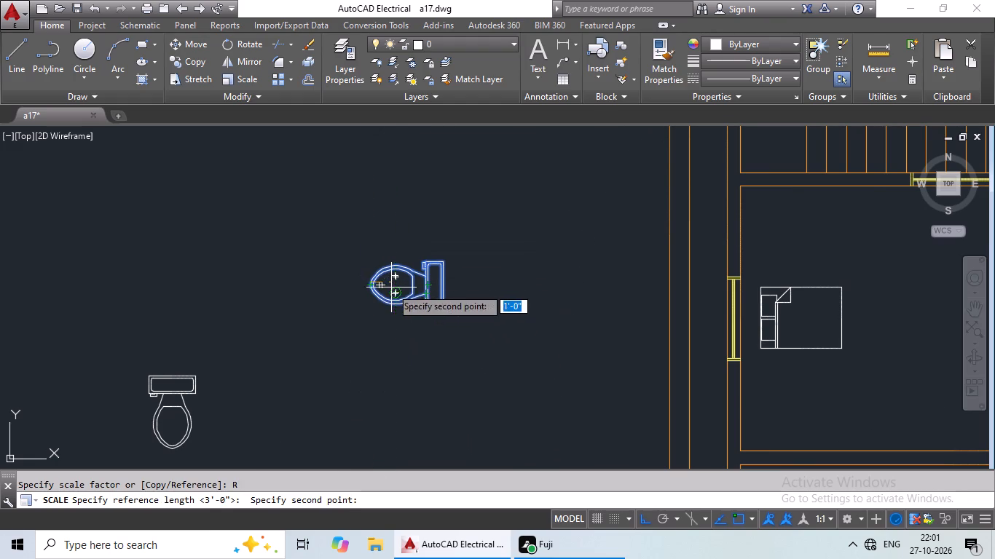
scroll(447, 279, up, 3)
click(433, 292)
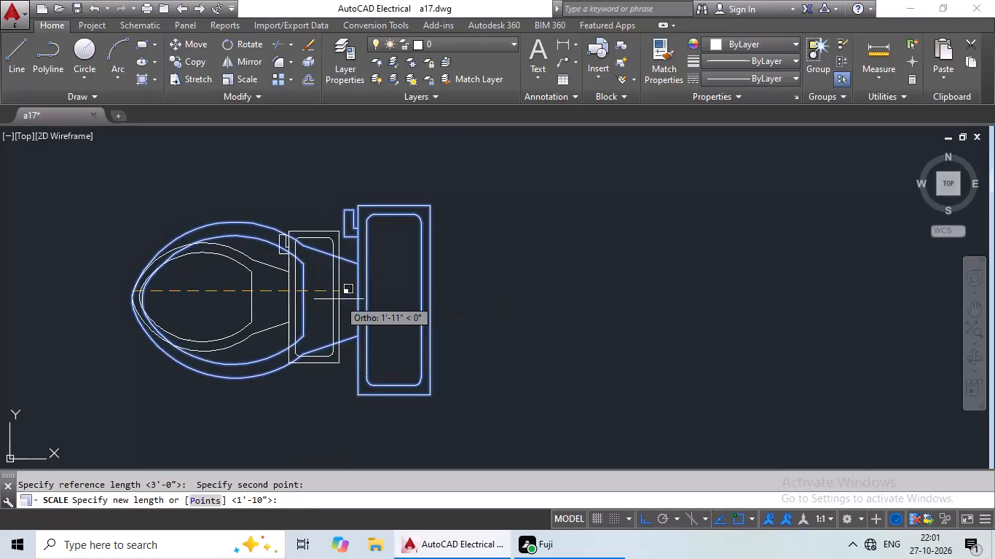
click(336, 299)
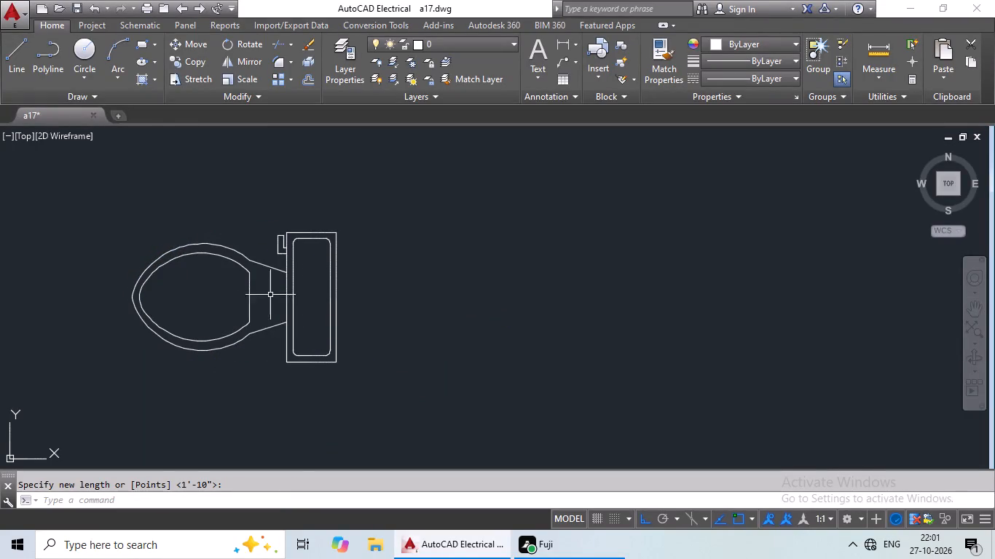
Copy the resized Toilet - top into the northeast corner of the eastern of the two northernmost bathrooms.
click(248, 282)
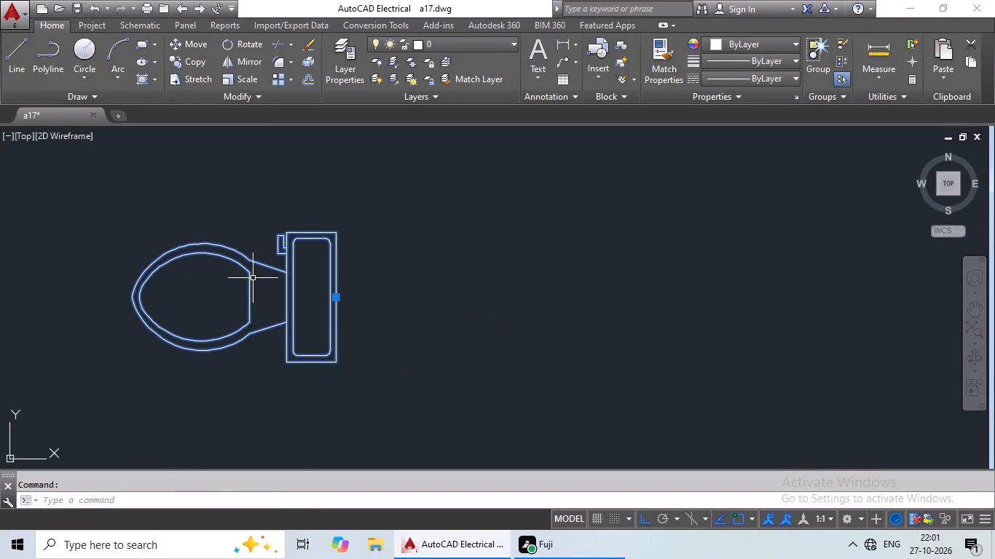
key(ctrl+c)
key(ctrl+v)
scroll(449, 296, down, 4)
middle_drag(479, 354, 315, 451)
scroll(437, 380, down, 2)
middle_drag(575, 317, 444, 448)
middle_click(430, 459)
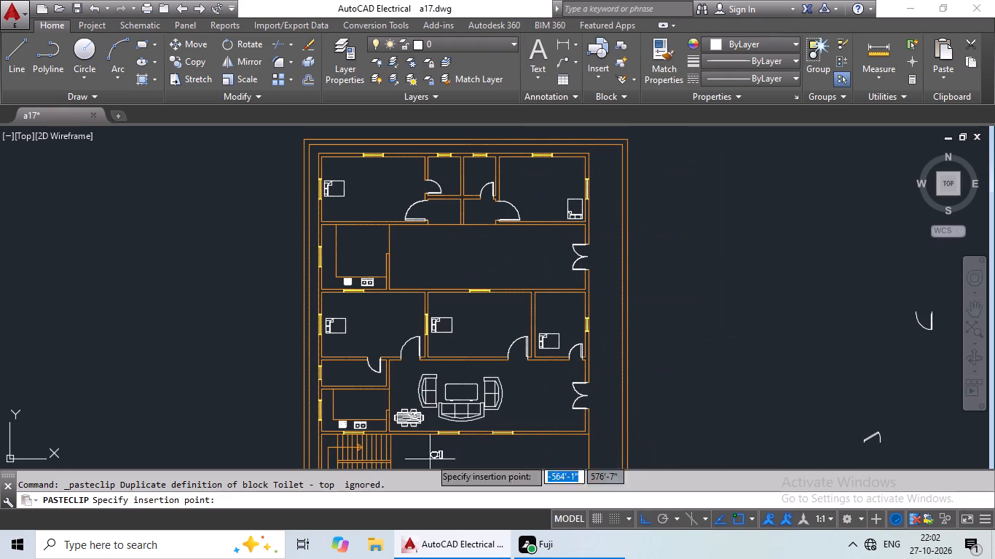
middle_drag(508, 302, 468, 488)
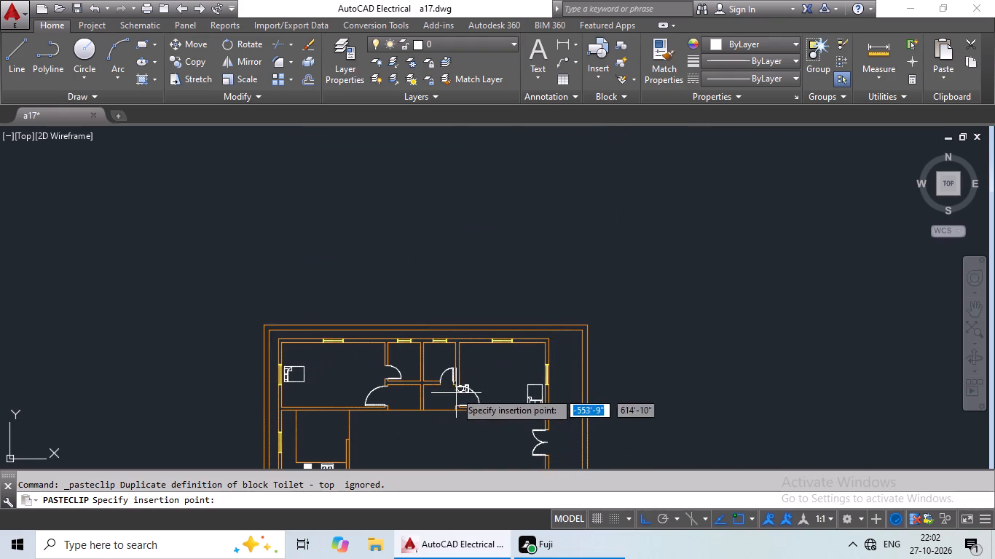
scroll(434, 354, up, 5)
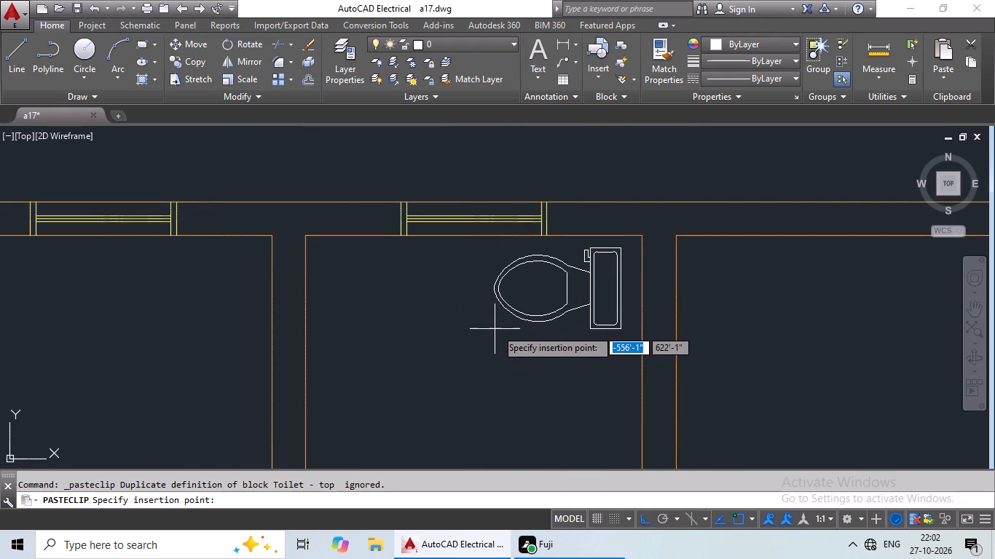
click(503, 327)
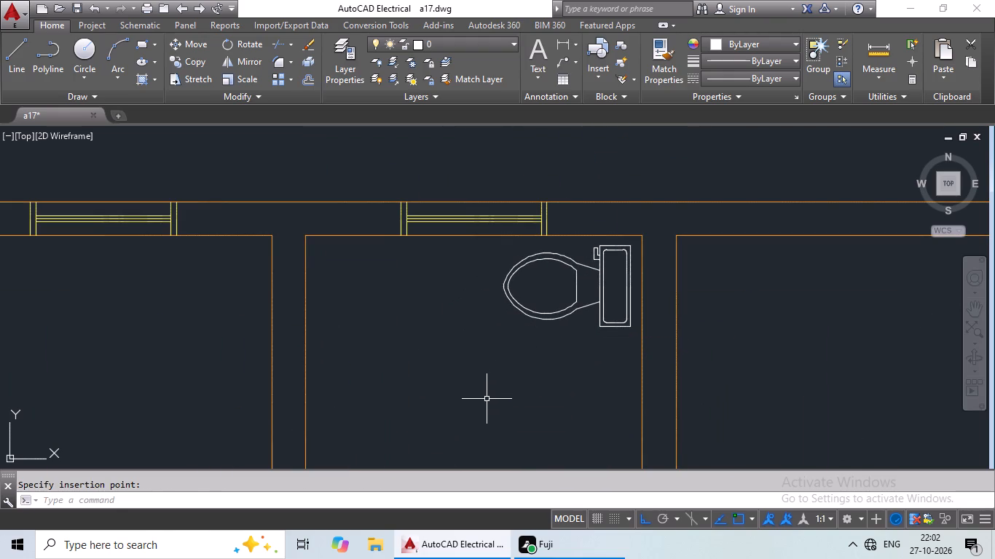
Place another copy of the resized toilet in the northeast corner of the western northernmost bathroom.
key(ctrl+c)
key(ctrl+v)
ctrl+scroll(454, 413, down, 1)
scroll(241, 367, up, 2)
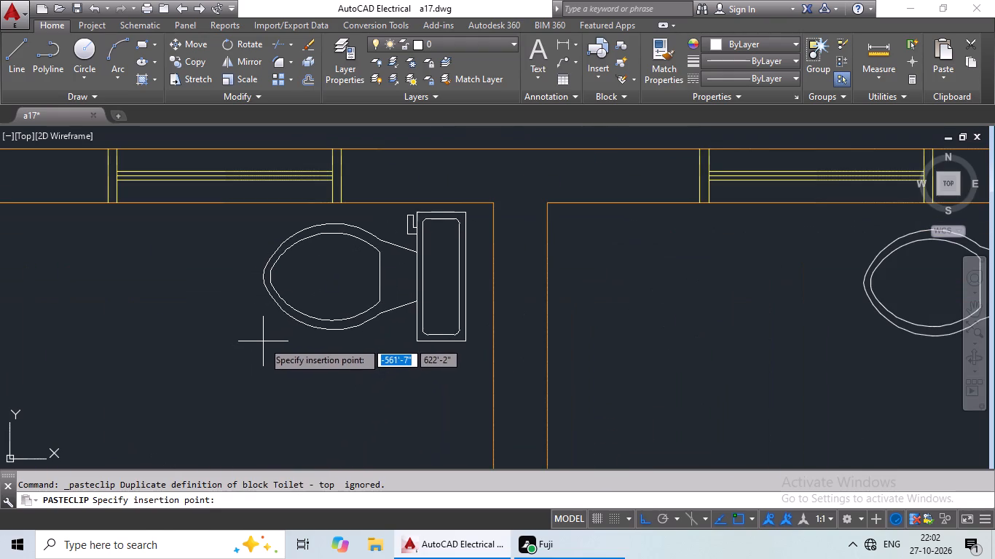
click(267, 340)
scroll(487, 323, down, 3)
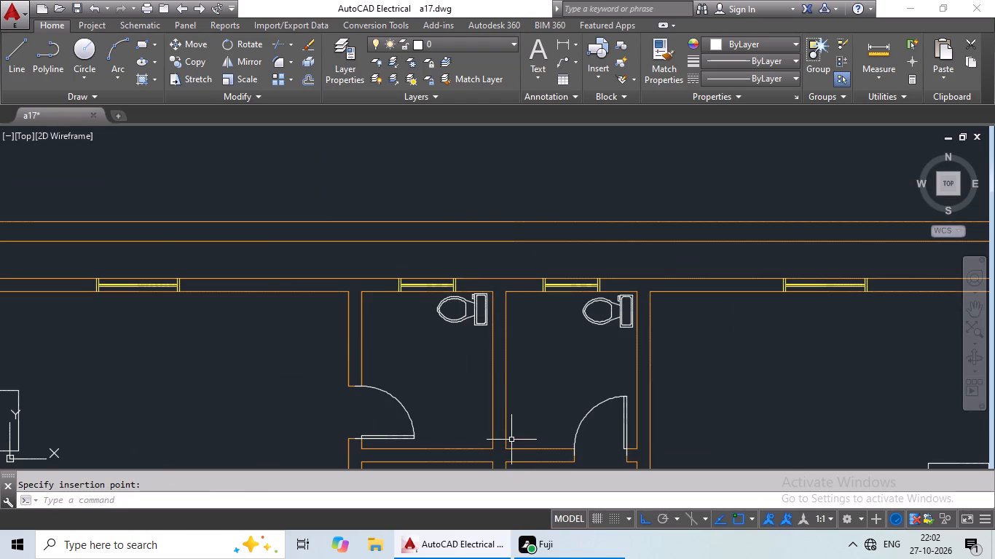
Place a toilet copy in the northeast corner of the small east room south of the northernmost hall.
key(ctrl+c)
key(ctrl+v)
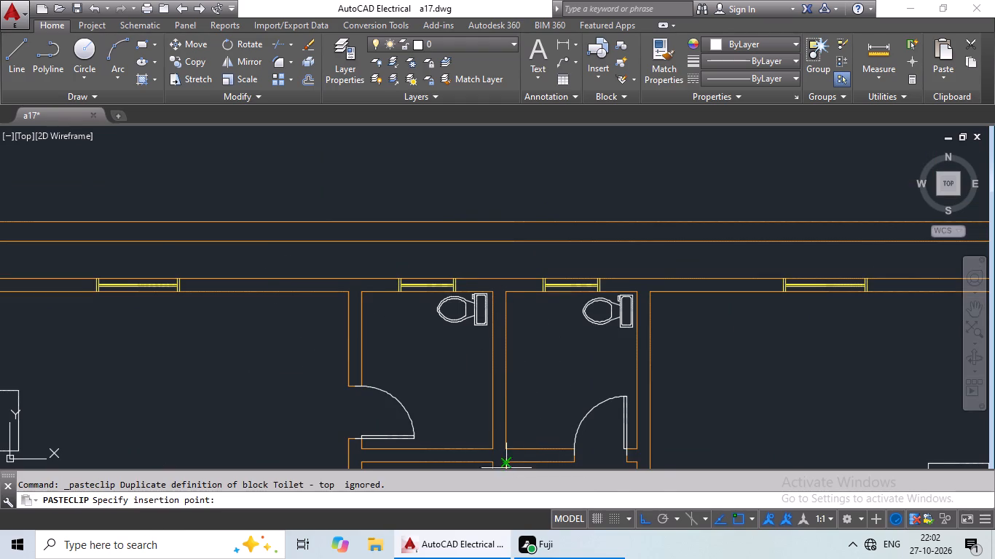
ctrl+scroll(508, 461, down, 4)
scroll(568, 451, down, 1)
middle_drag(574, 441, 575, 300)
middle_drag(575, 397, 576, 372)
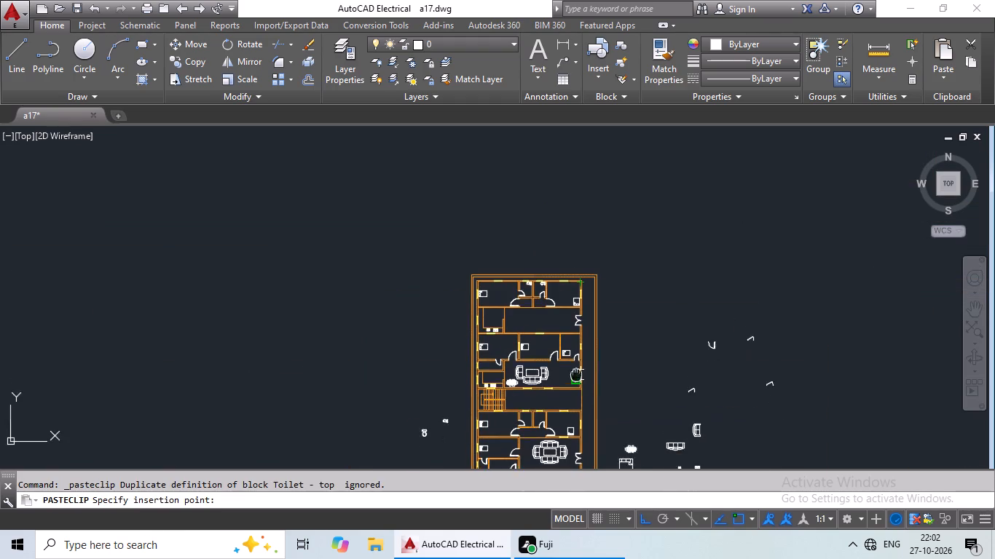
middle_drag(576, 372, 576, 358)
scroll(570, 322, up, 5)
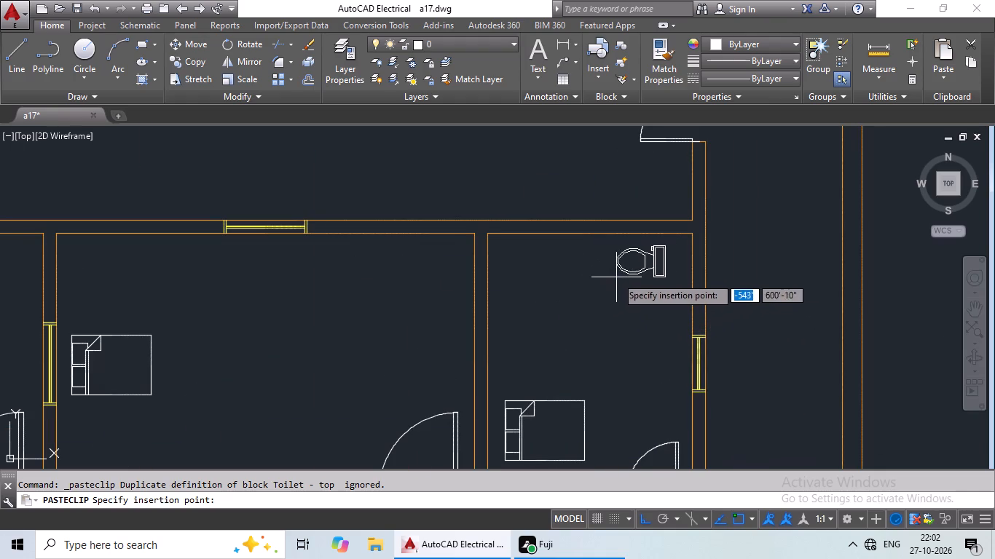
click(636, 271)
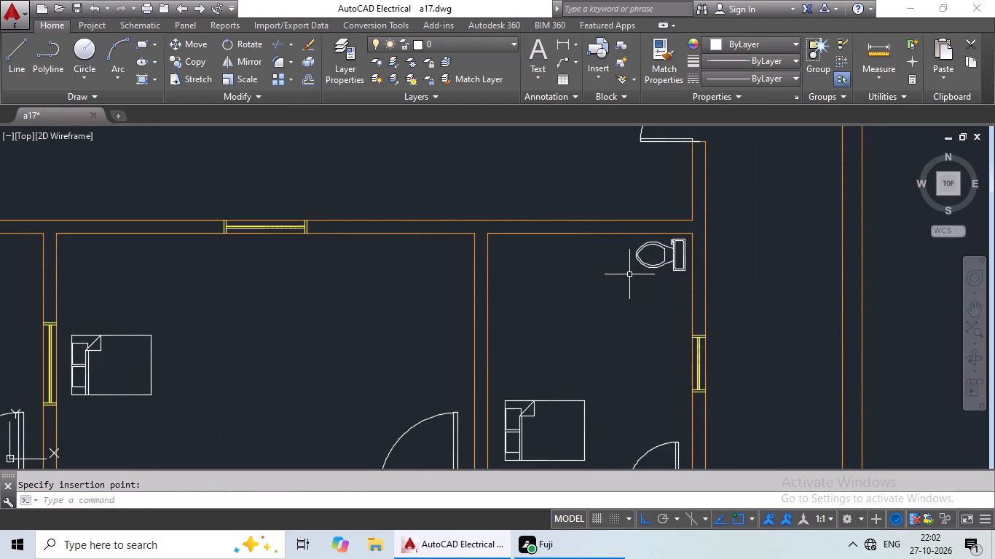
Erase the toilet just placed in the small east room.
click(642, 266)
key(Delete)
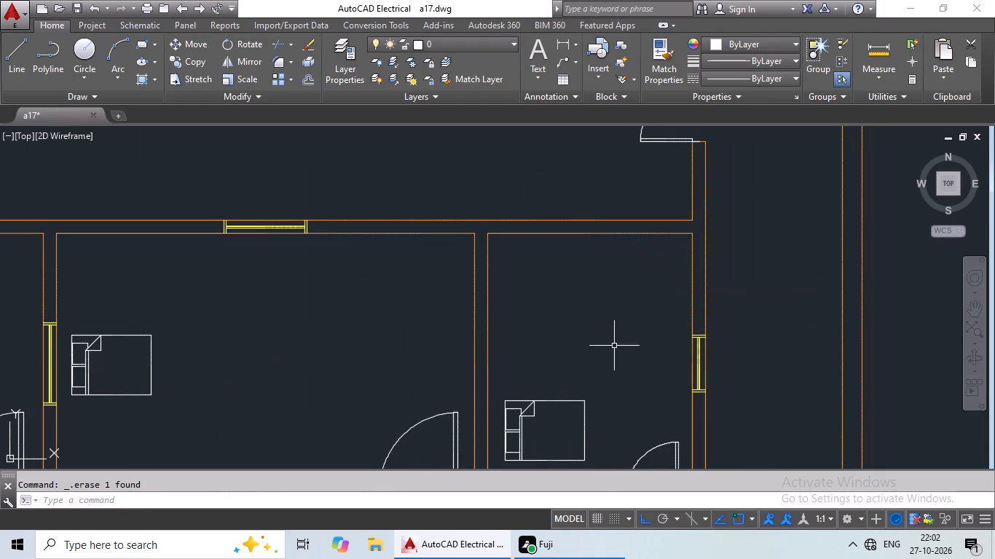
Place a copy of the resized toilet near the northeast corner of the small east room, close against its east wall.
key(ctrl+c)
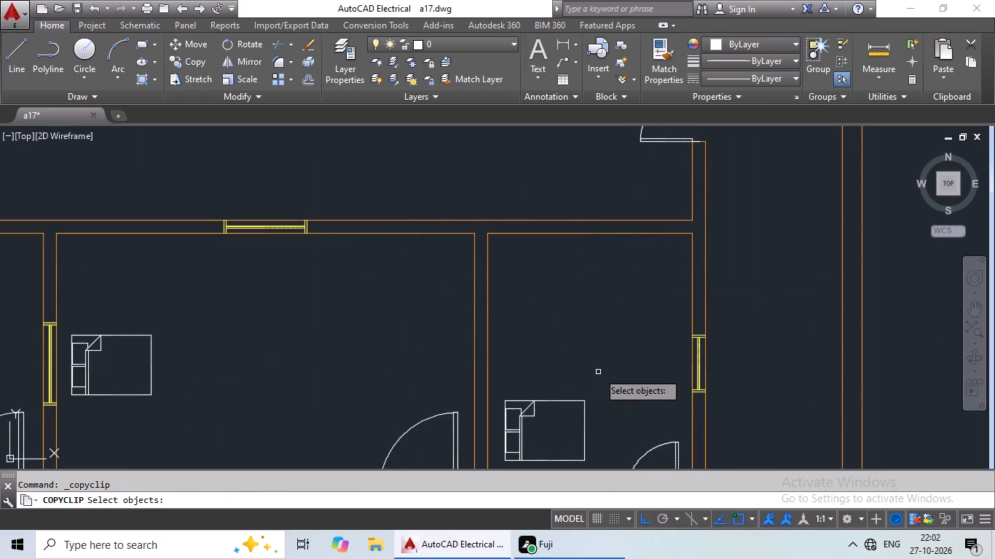
key(ctrl+v)
ctrl+scroll(596, 375, down, 2)
middle_drag(602, 363, 612, 313)
middle_drag(614, 298, 592, 348)
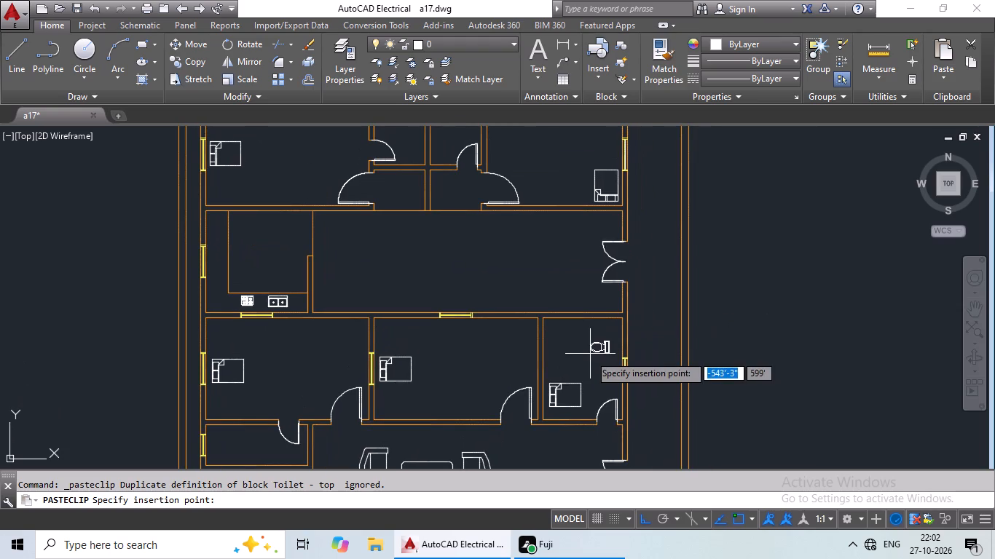
scroll(586, 356, down, 1)
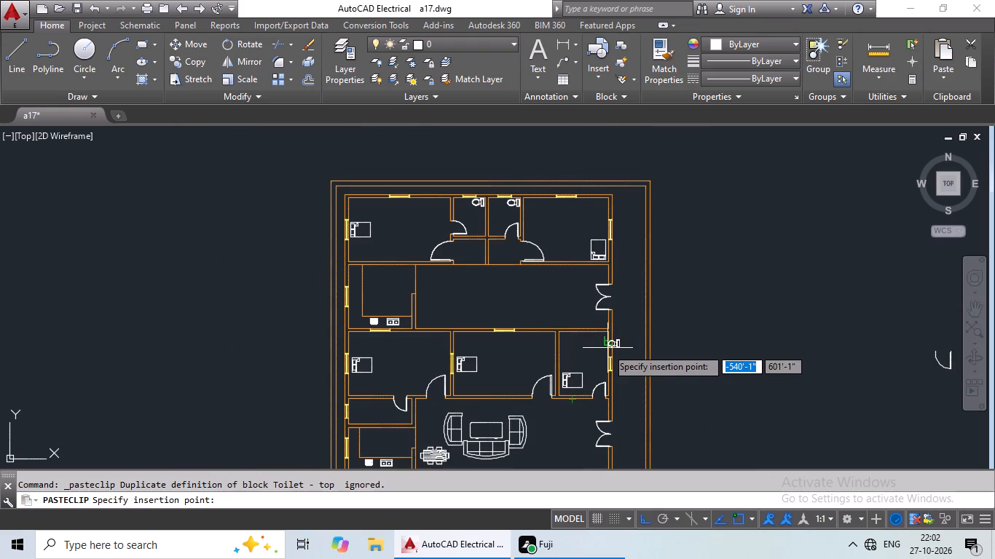
scroll(597, 347, up, 4)
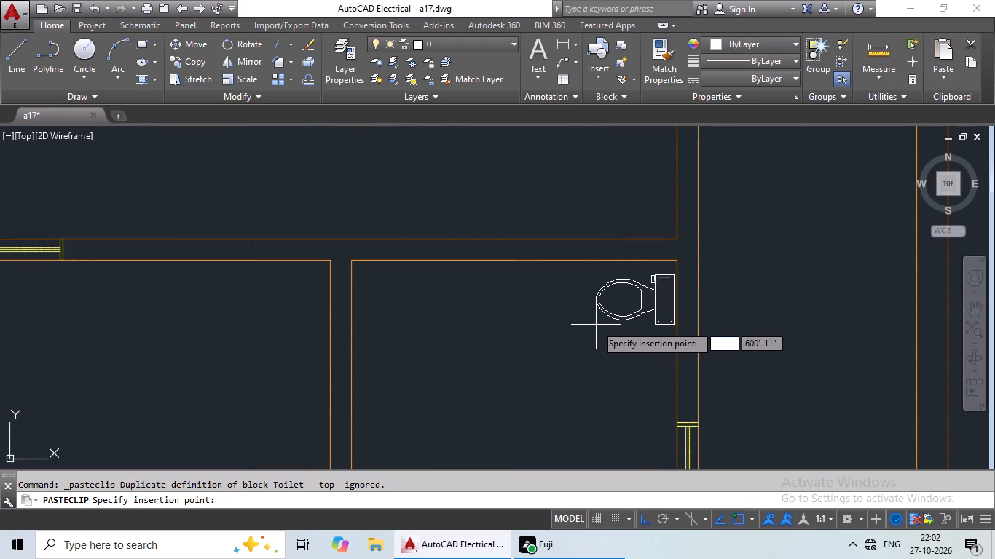
click(589, 320)
scroll(581, 367, down, 3)
middle_drag(581, 367, 581, 303)
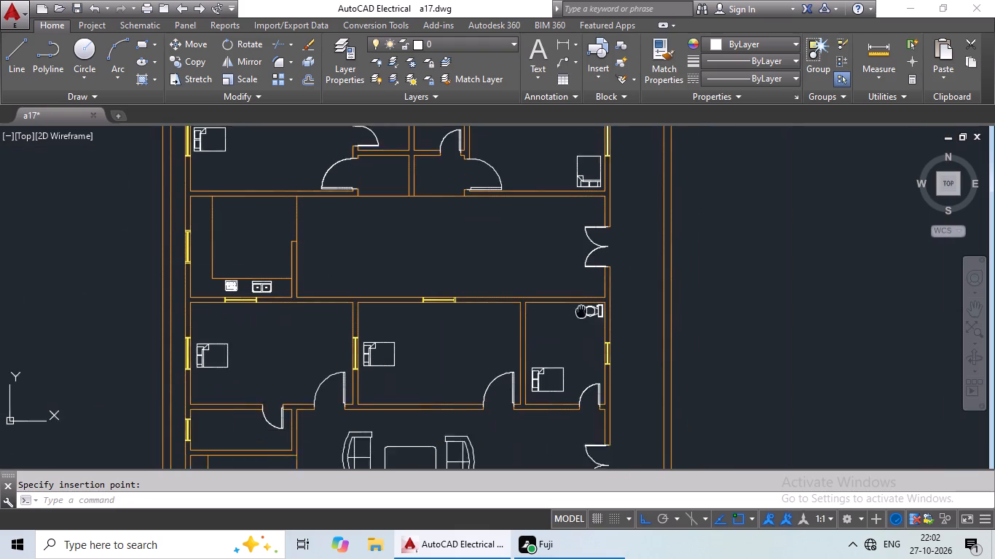
Erase the bed in the small east room that holds the newly placed toilet.
middle_drag(581, 303, 581, 299)
click(565, 342)
key(Delete)
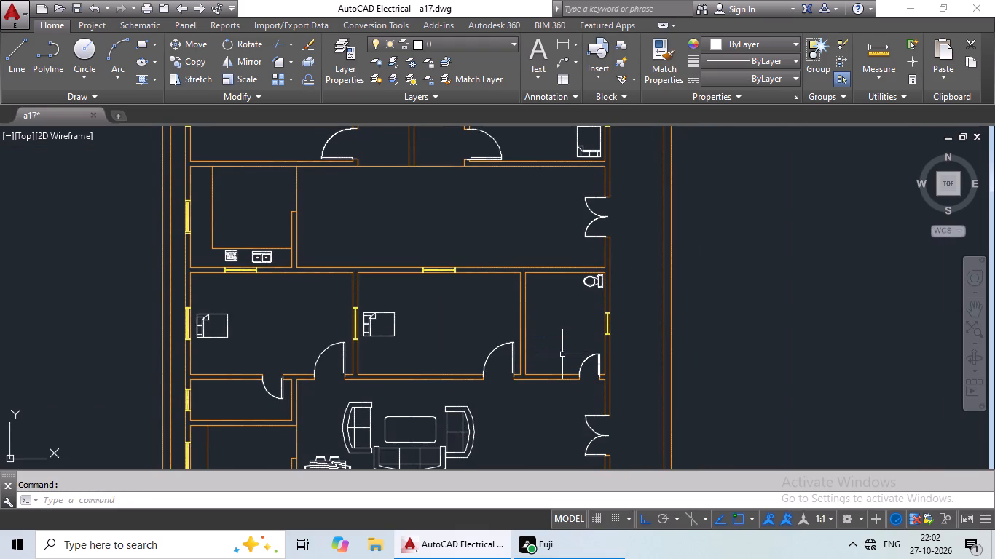
Place a toilet copy in the northeast corner of the eastern of the two small bathrooms south of the staircase hall.
key(ctrl+c)
key(ctrl+v)
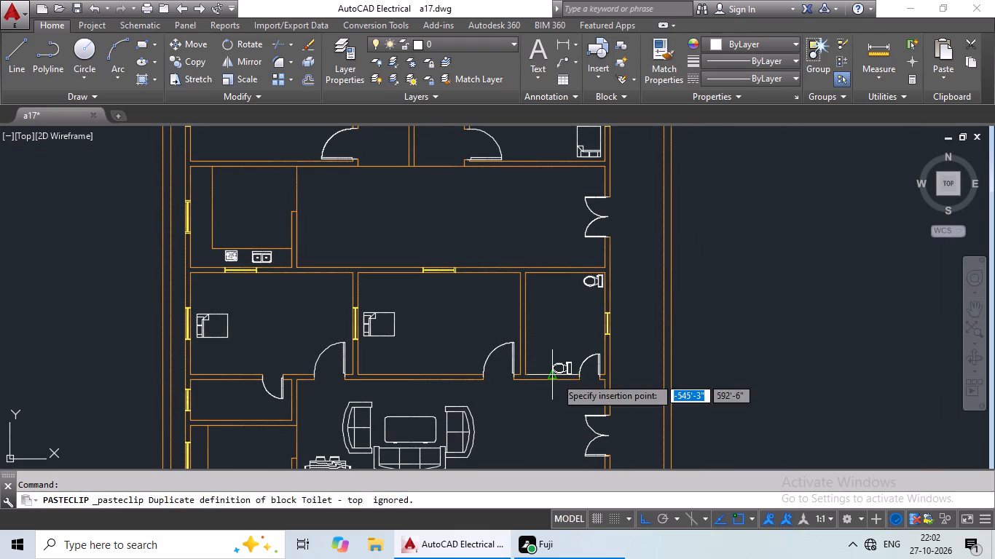
middle_drag(553, 383, 581, 282)
middle_drag(565, 338, 583, 321)
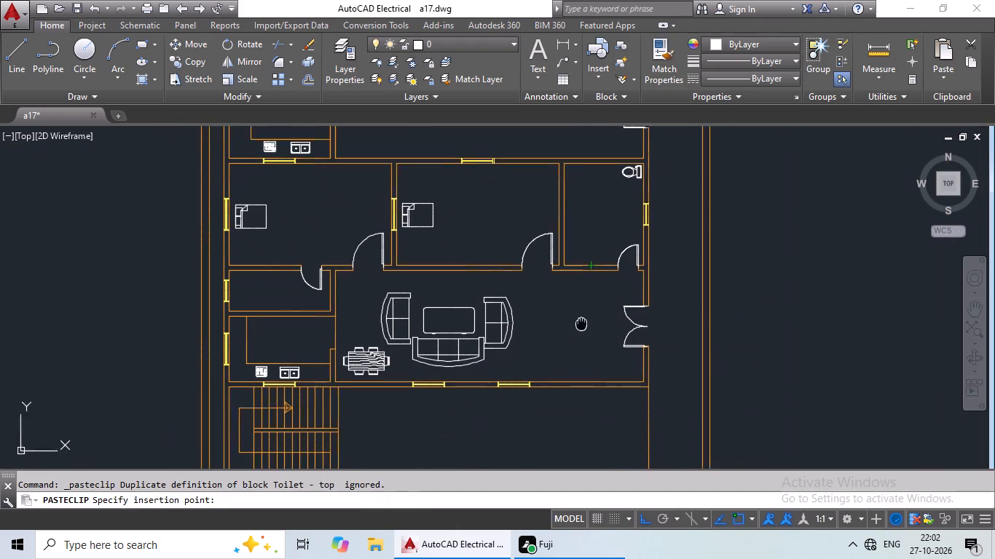
middle_drag(583, 321, 600, 299)
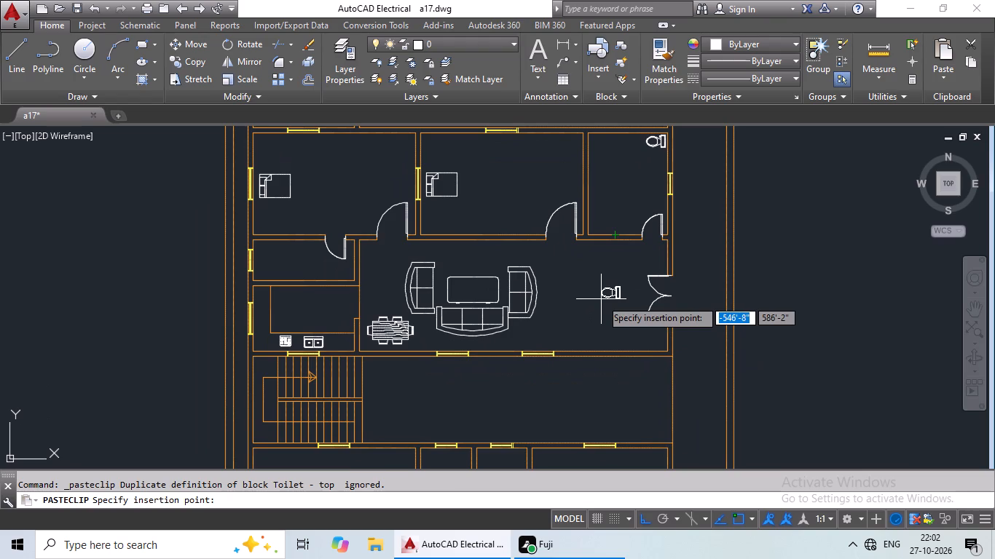
scroll(601, 299, down, 2)
middle_drag(591, 362, 553, 315)
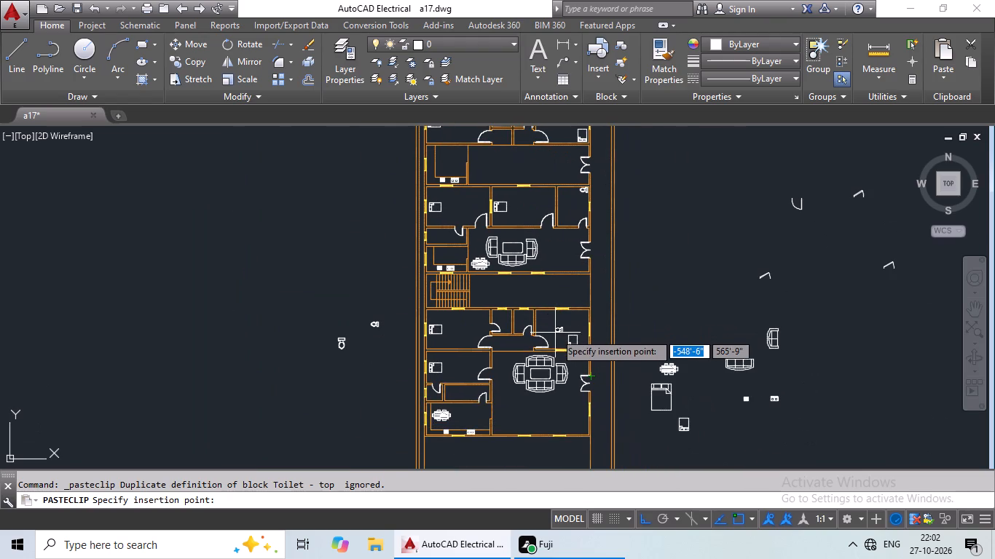
scroll(527, 314, up, 4)
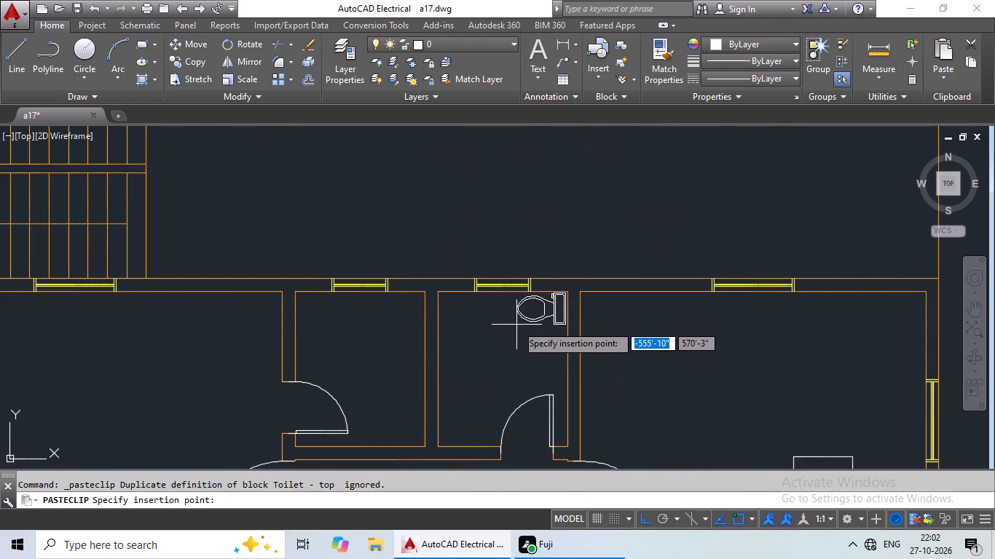
click(511, 328)
Place another toilet copy in the northeast corner of the adjoining western bathroom south of the staircase hall.
key(ctrl+c)
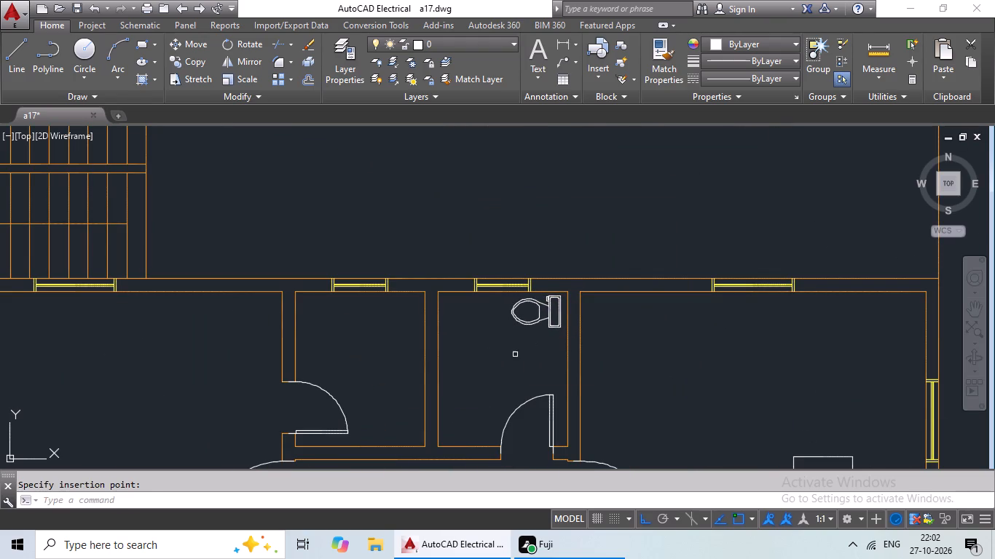
key(ctrl+v)
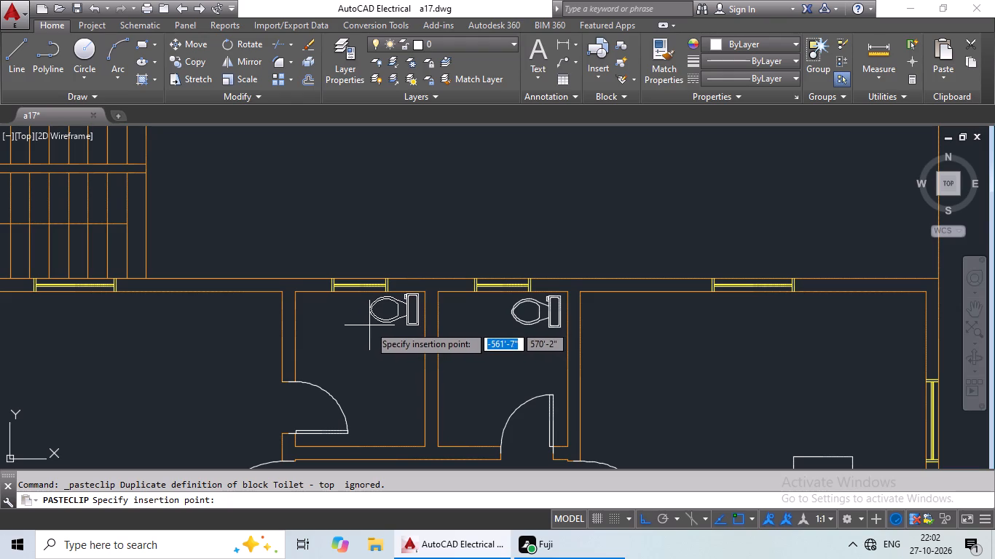
click(369, 325)
Rotate the spare west-facing toilet outside the building's west side so its bowl faces east.
scroll(472, 308, down, 3)
middle_drag(473, 314, 499, 200)
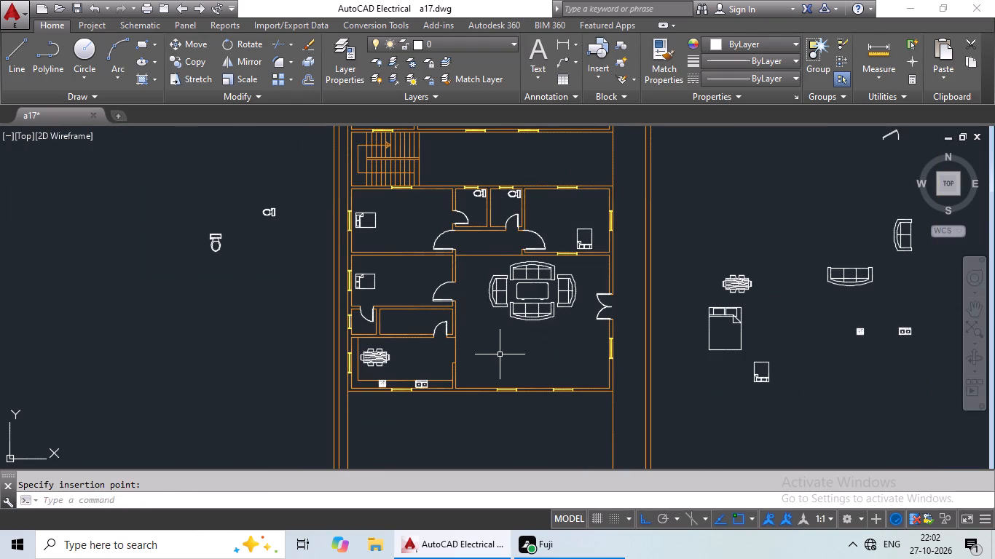
scroll(501, 351, down, 2)
middle_drag(464, 355, 454, 354)
scroll(404, 299, up, 4)
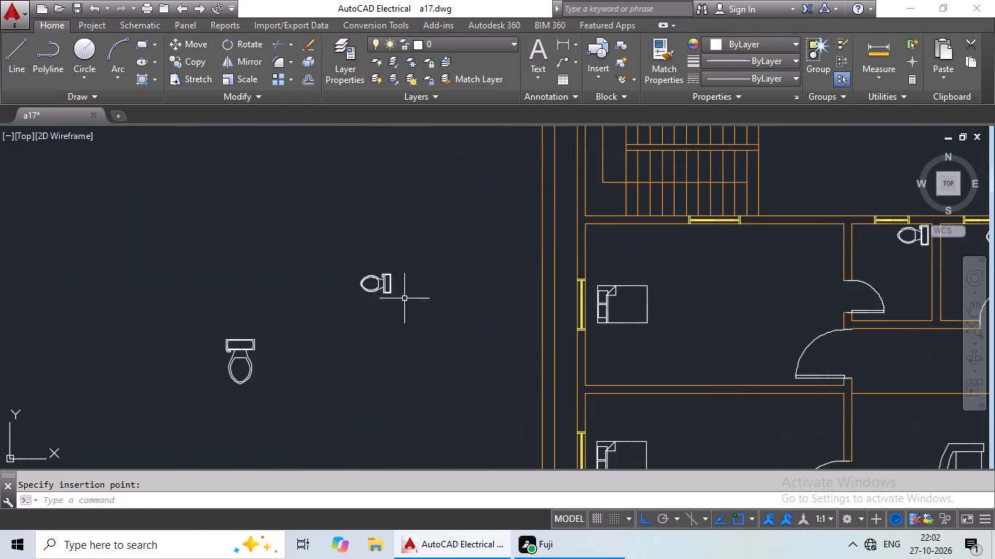
scroll(390, 276, up, 3)
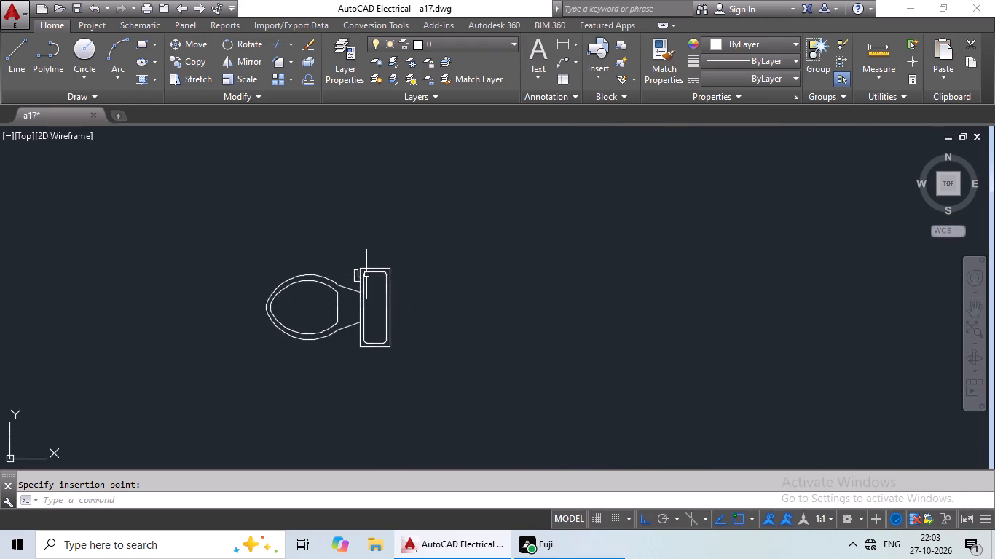
click(364, 273)
click(249, 41)
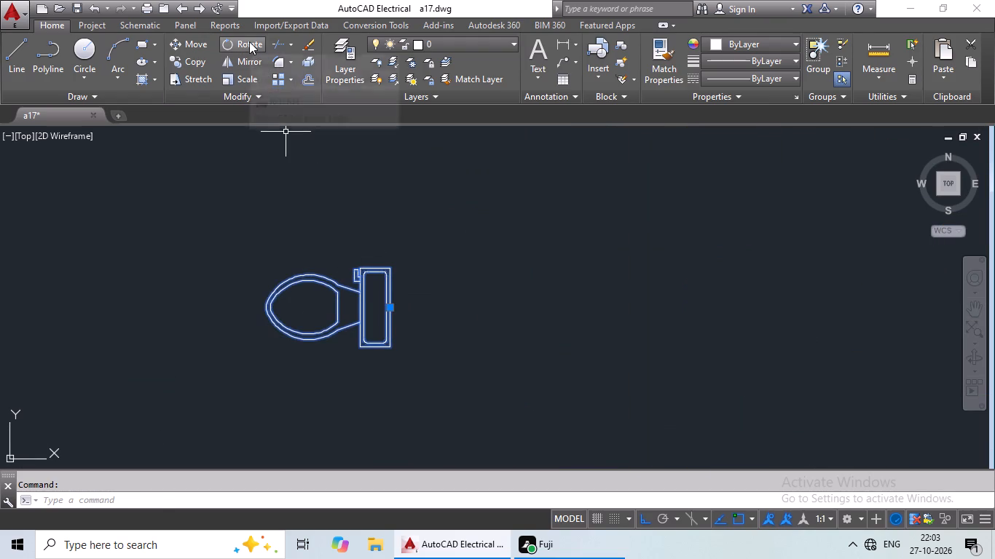
click(266, 308)
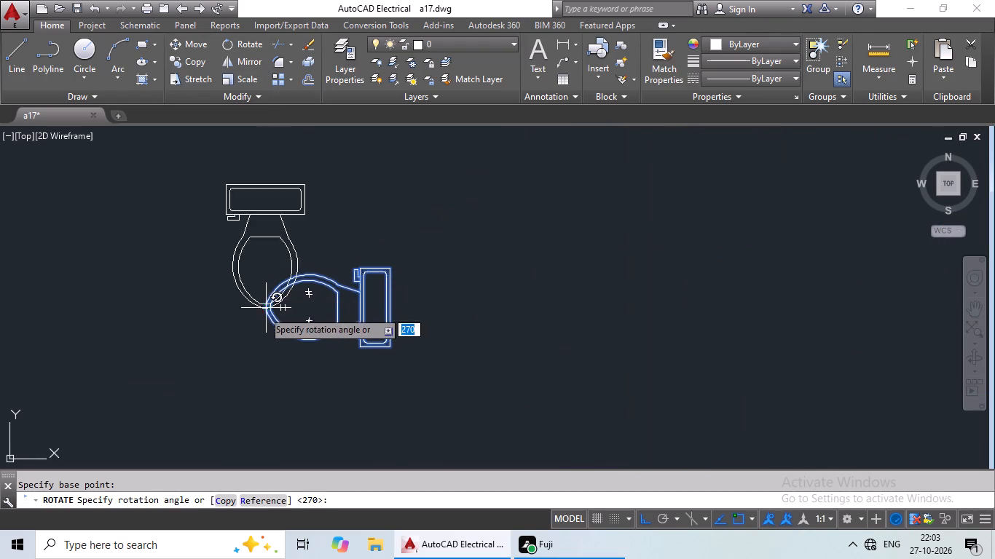
click(123, 271)
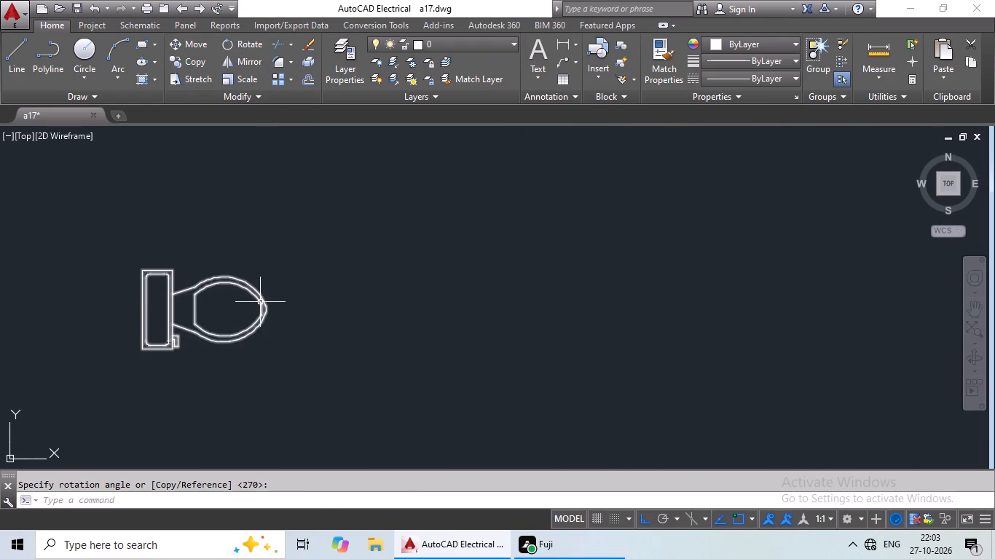
Copy the rotated toilet into the small west bathroom north of the southernmost kitchen, close to its south wall.
click(261, 302)
scroll(401, 292, down, 3)
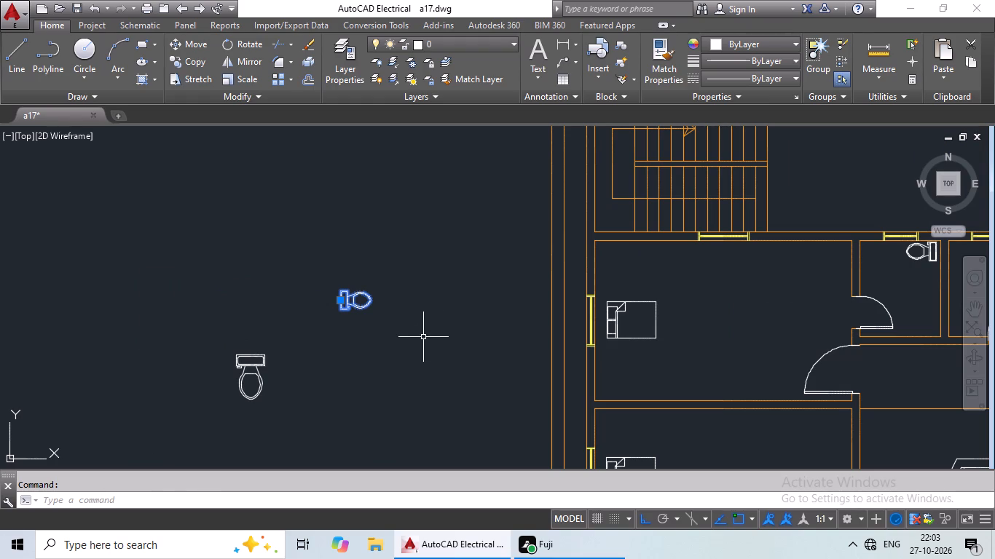
key(ctrl+c)
key(ctrl+v)
scroll(434, 339, down, 2)
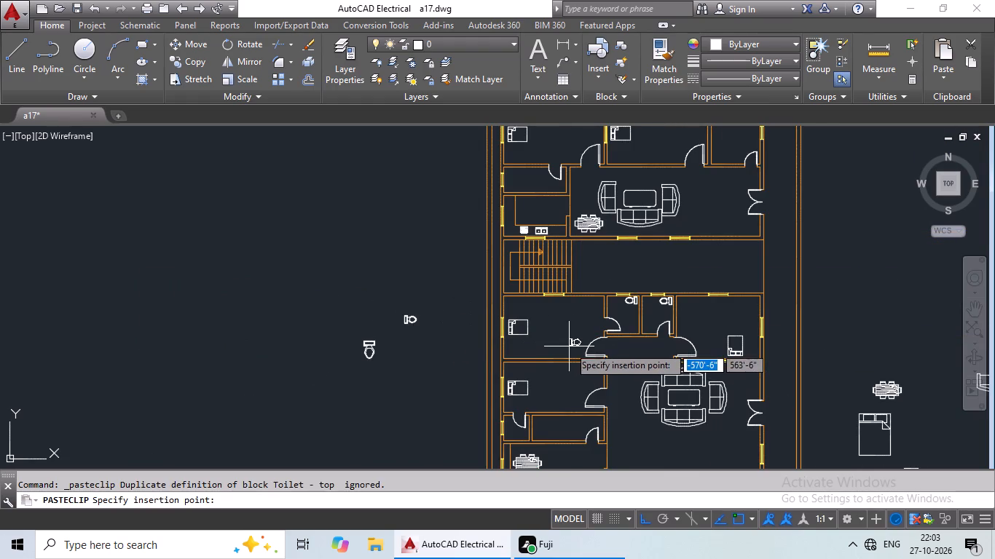
middle_drag(577, 338, 596, 239)
scroll(530, 336, up, 4)
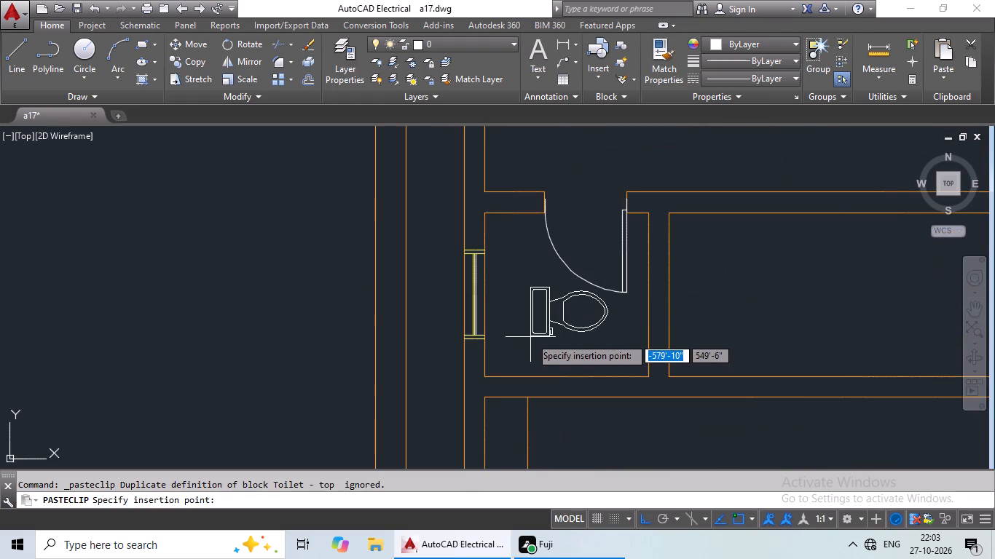
scroll(531, 343, up, 3)
scroll(534, 349, down, 3)
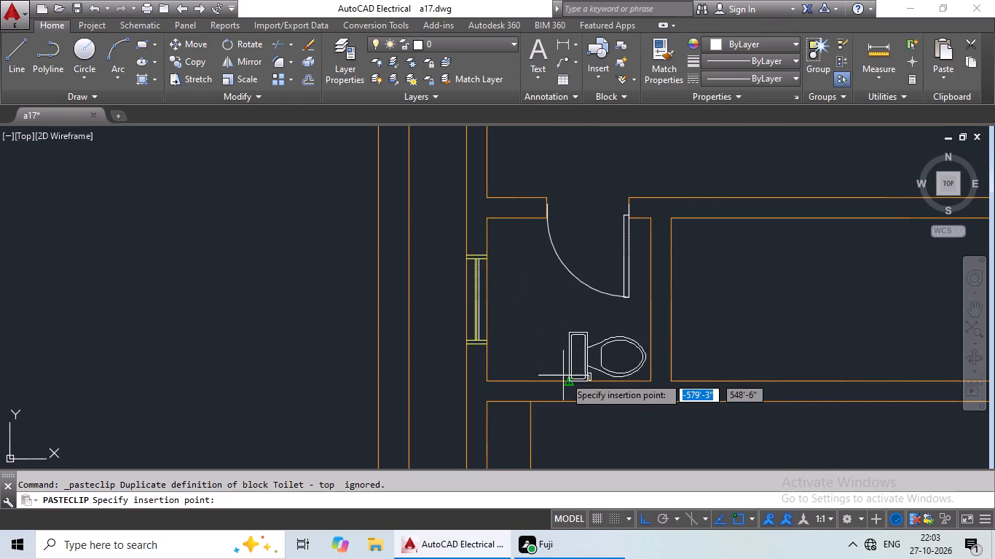
scroll(573, 372, up, 2)
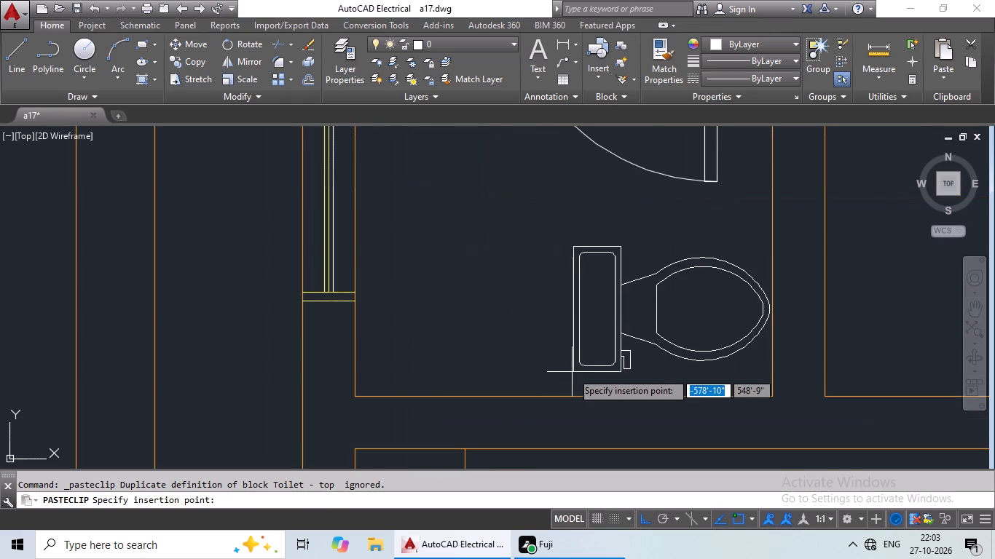
click(562, 384)
Place a copy of the east-facing toilet in the northwest corner of the west bathroom north of the kitchen beside the staircase.
scroll(577, 378, down, 4)
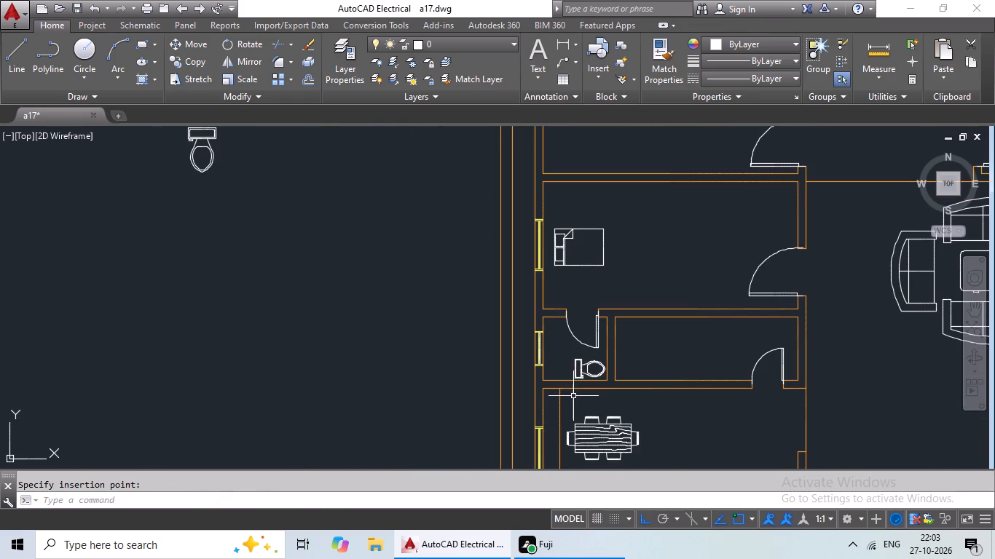
key(ctrl+c)
key(ctrl+v)
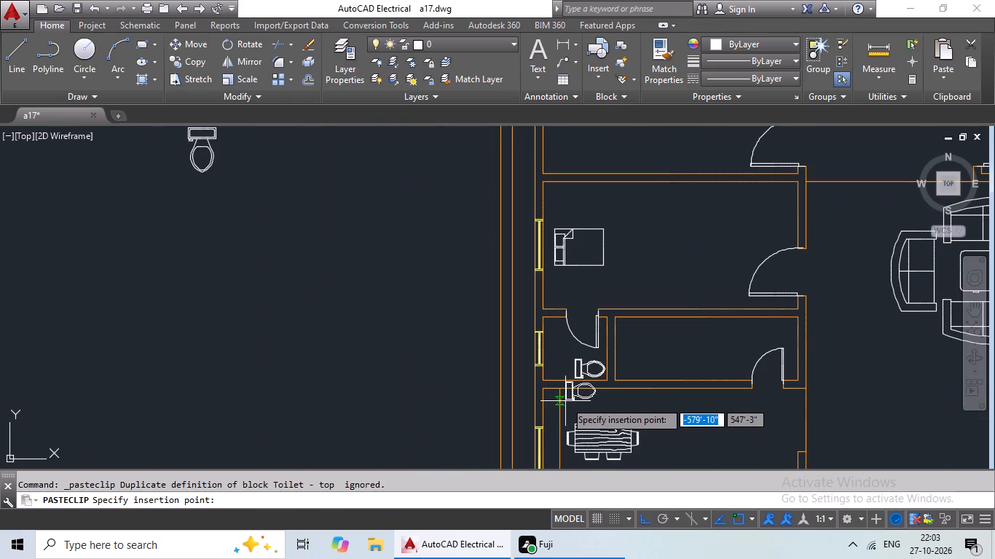
scroll(565, 401, down, 1)
middle_drag(571, 402, 570, 464)
middle_drag(567, 411, 576, 500)
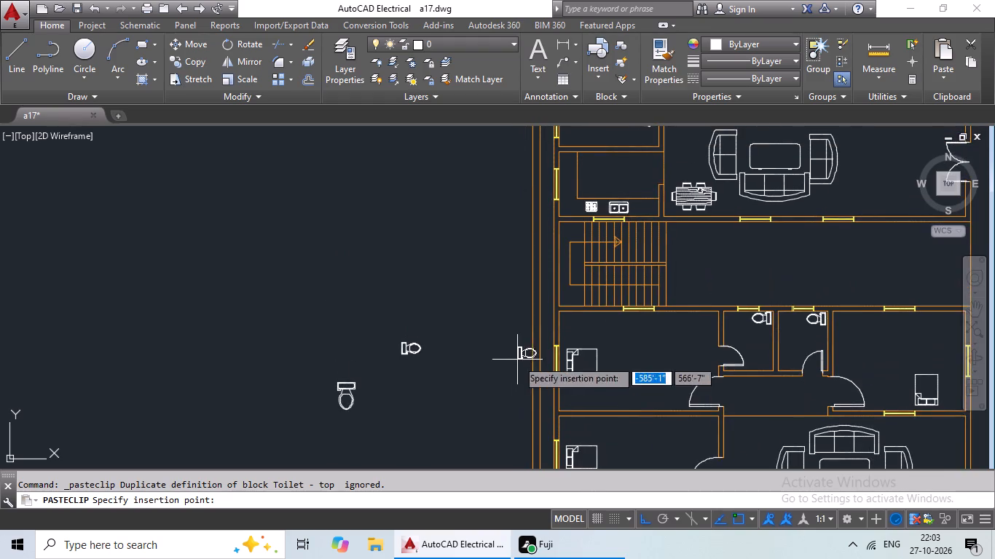
scroll(578, 330, down, 1)
middle_drag(591, 320, 575, 429)
scroll(559, 314, up, 4)
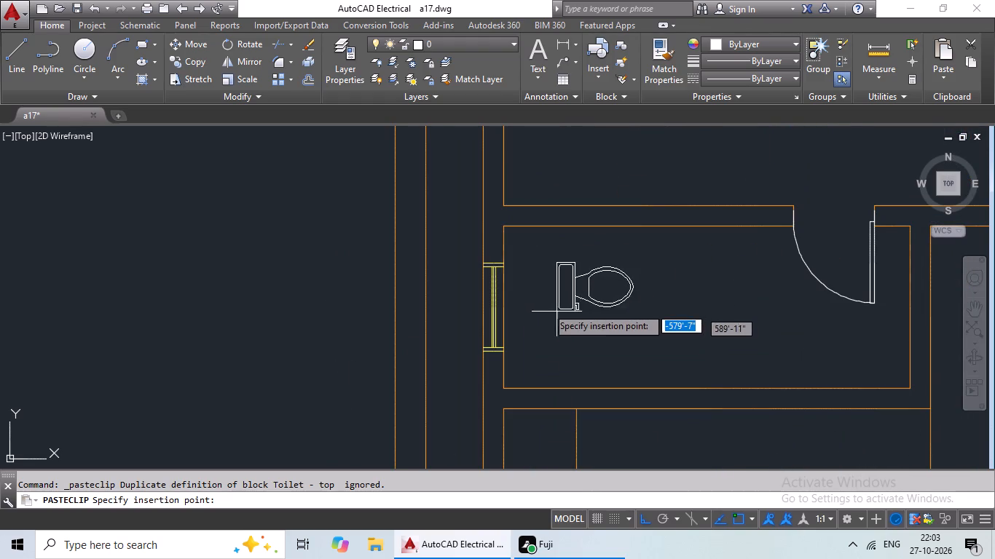
click(512, 279)
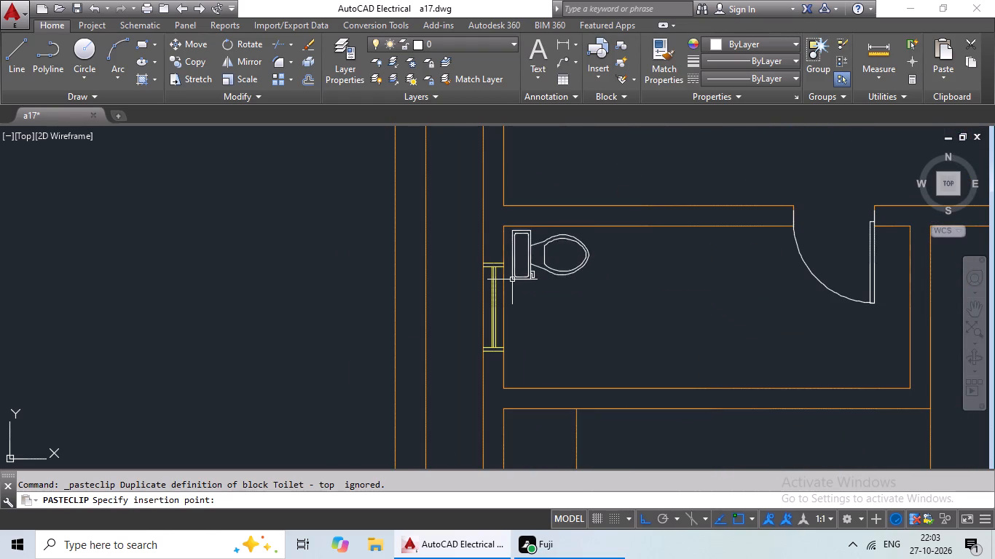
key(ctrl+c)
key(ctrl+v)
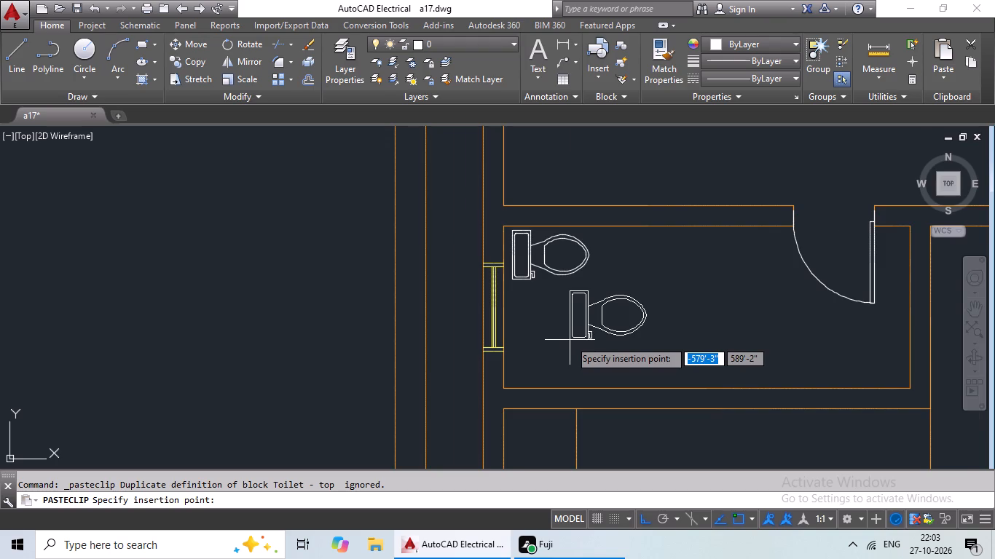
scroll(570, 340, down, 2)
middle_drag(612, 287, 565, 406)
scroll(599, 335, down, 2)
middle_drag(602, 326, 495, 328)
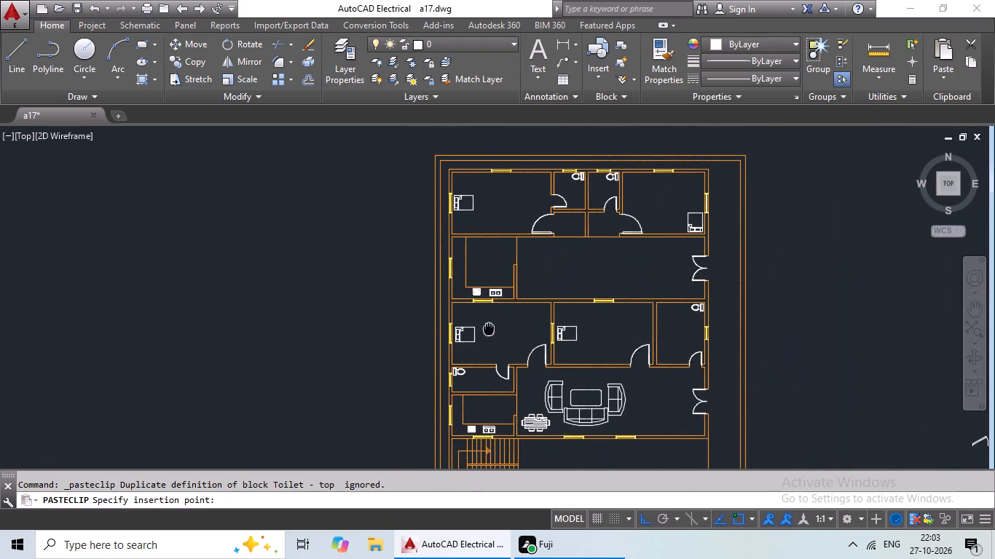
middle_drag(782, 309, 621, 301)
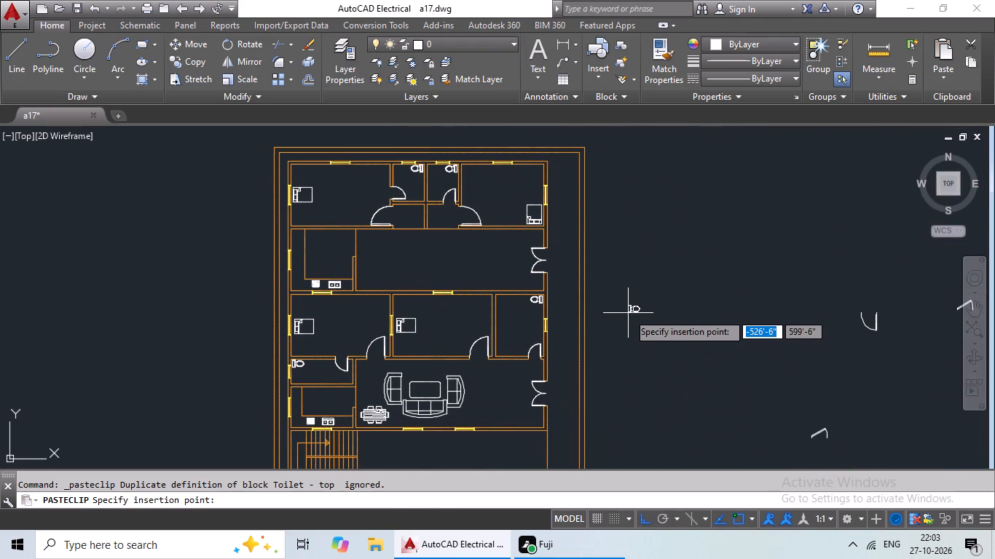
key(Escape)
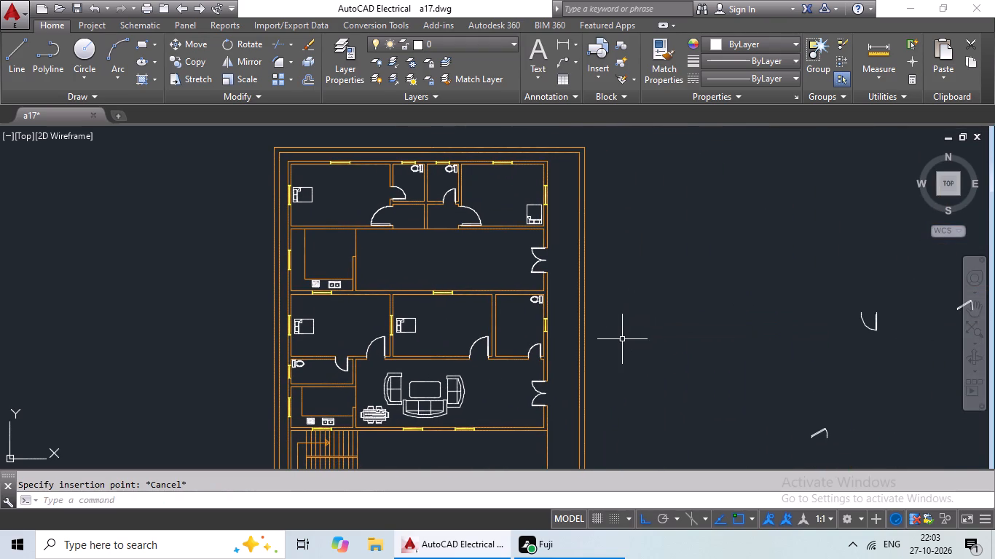
Copy the Desk - 30 x 60 in. block from the furnished middle hall into the eastern part of the northernmost hall.
middle_drag(598, 360, 618, 279)
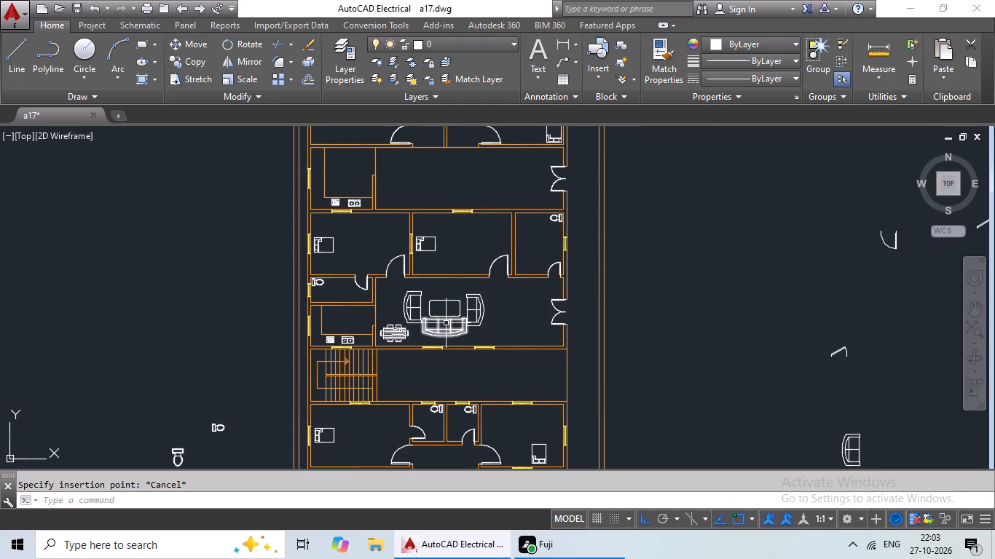
scroll(446, 322, up, 3)
click(463, 239)
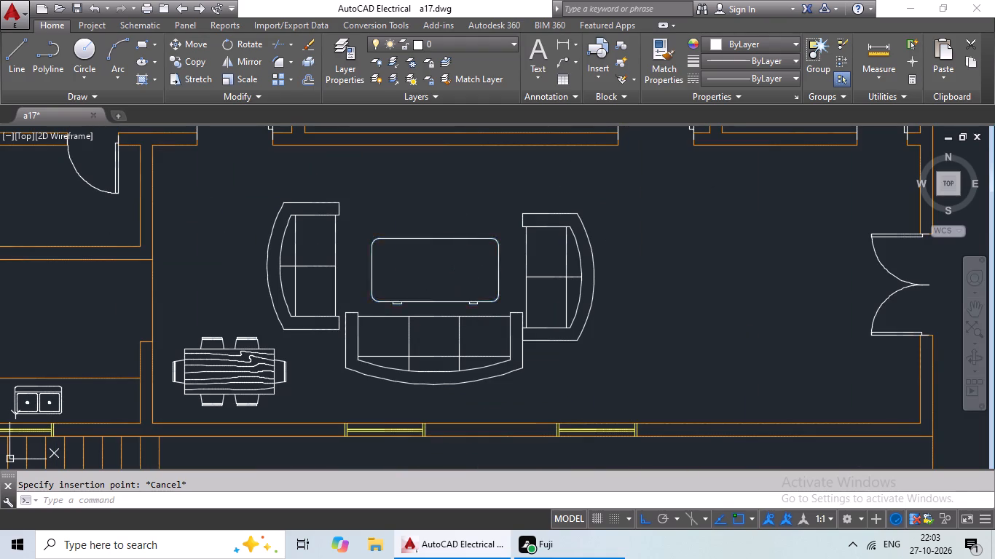
key(ctrl+c)
key(ctrl+v)
scroll(465, 271, down, 1)
middle_drag(476, 263, 449, 389)
middle_drag(543, 237, 483, 464)
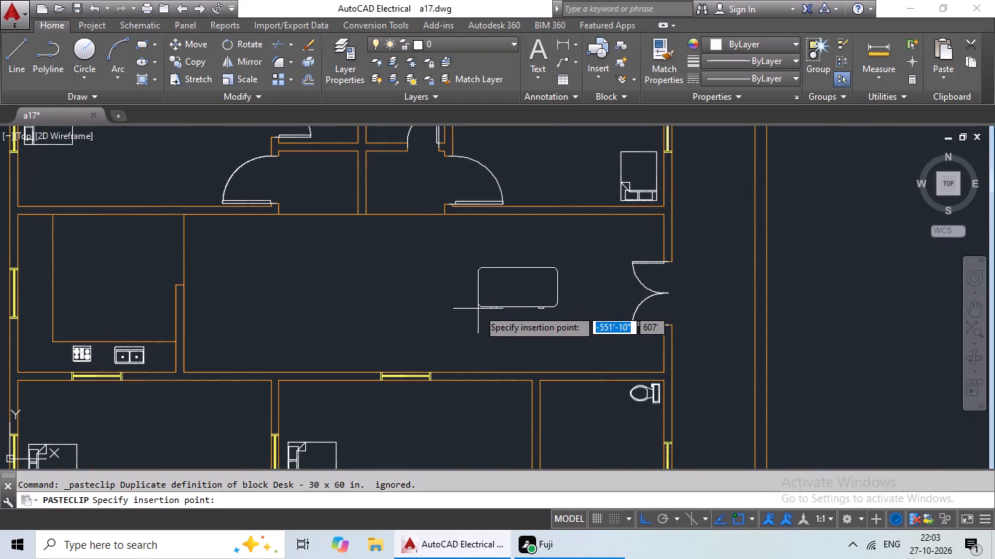
click(477, 309)
Copy the Sofa - Roundback 7 ft. block from the middle hall to just south of the desk in the northernmost hall.
scroll(464, 429, down, 2)
middle_drag(488, 296, 498, 243)
middle_drag(434, 396, 455, 318)
click(465, 397)
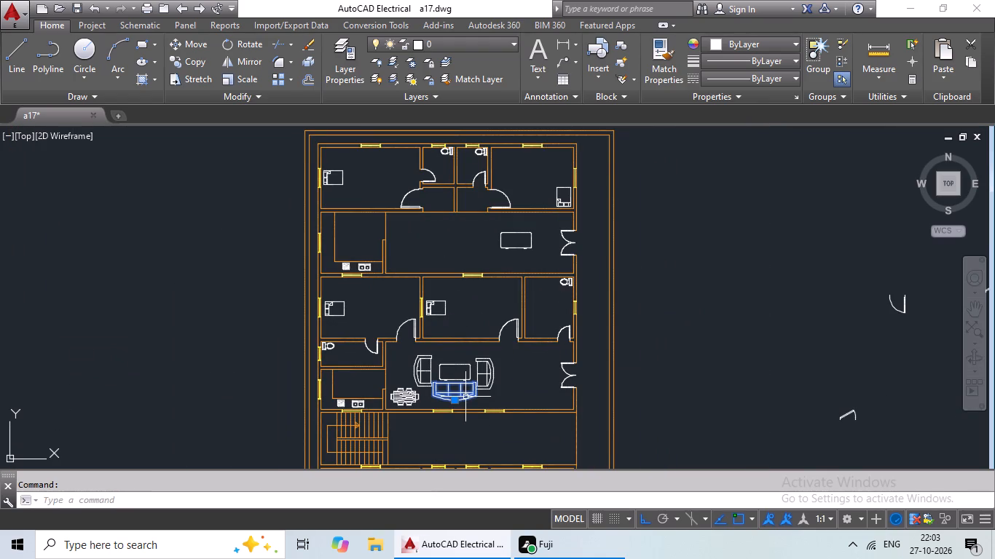
key(ctrl+c)
key(ctrl+v)
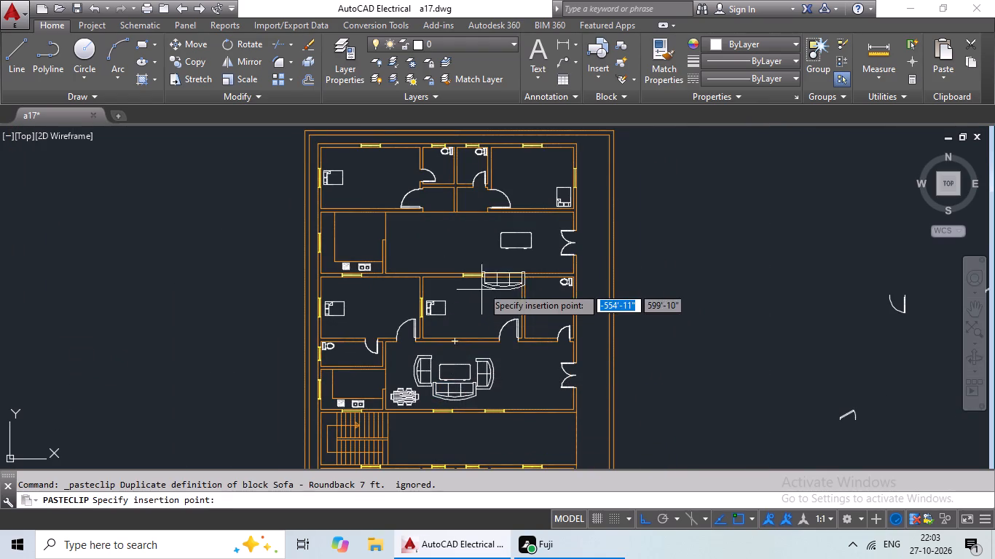
scroll(488, 274, up, 4)
middle_drag(492, 269, 438, 397)
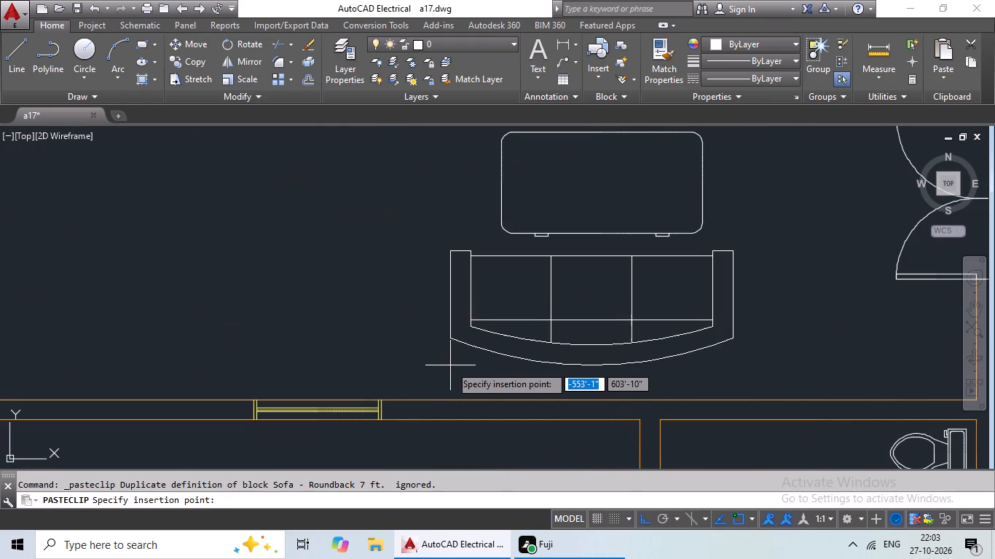
click(463, 362)
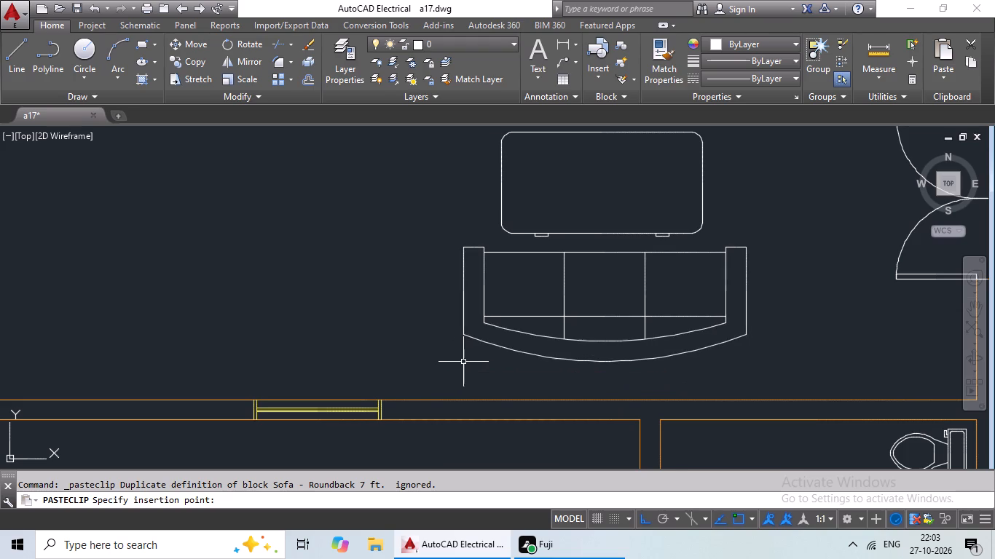
Copy the east Sofa - Roundback Loveseat 5 ft. block from the middle hall to the east side of the desk in the northernmost hall.
scroll(473, 360, down, 2)
middle_drag(484, 412, 519, 249)
scroll(507, 312, down, 2)
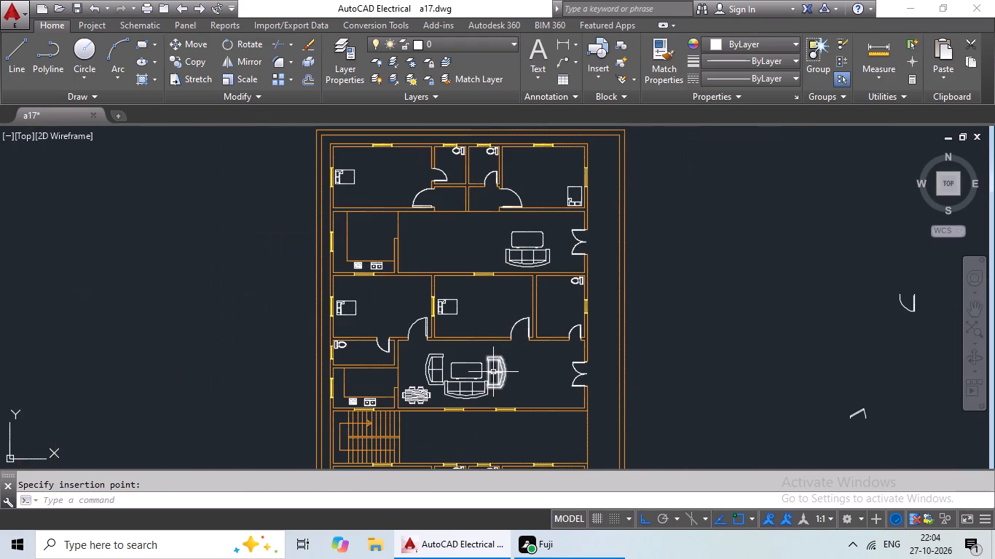
click(507, 372)
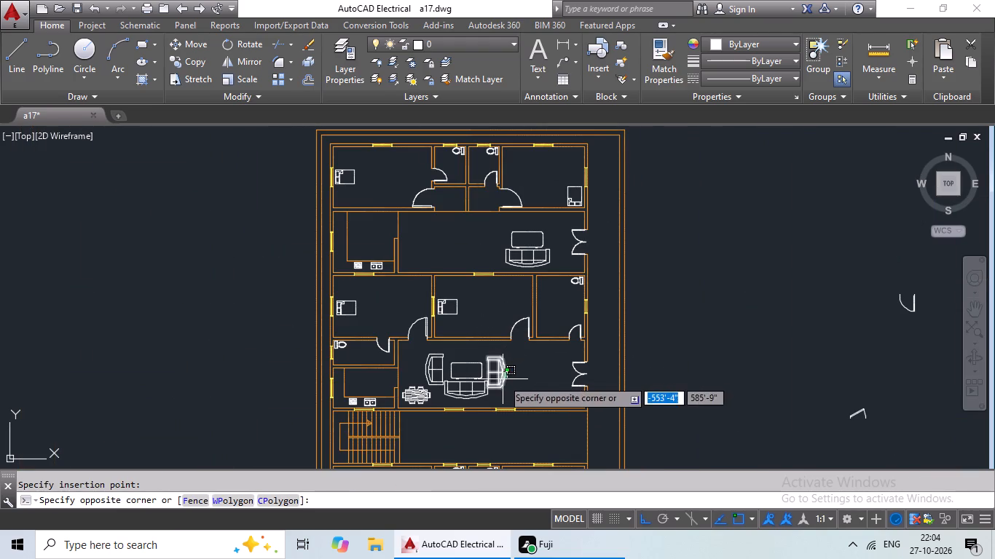
click(503, 379)
key(ctrl+c)
key(ctrl+v)
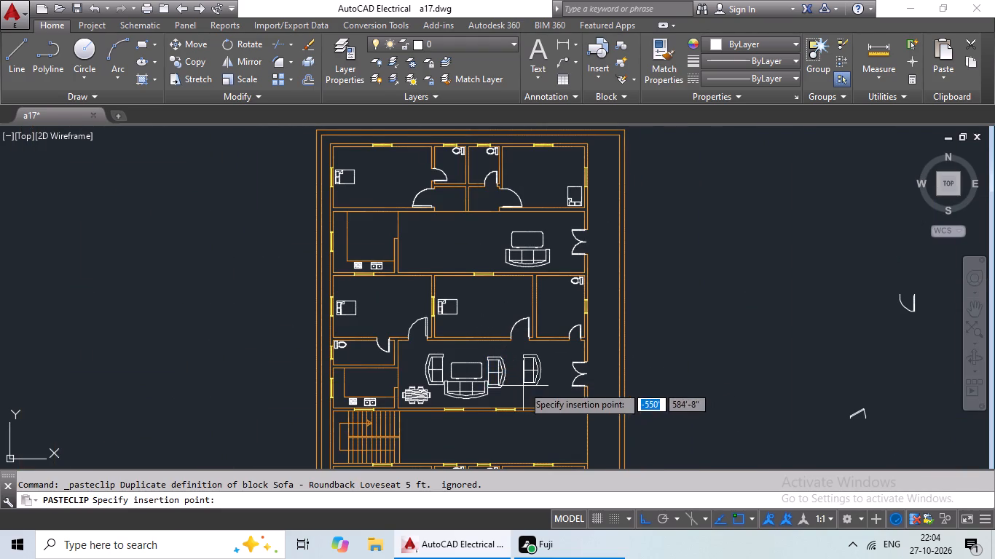
middle_drag(523, 385, 492, 526)
scroll(523, 405, up, 4)
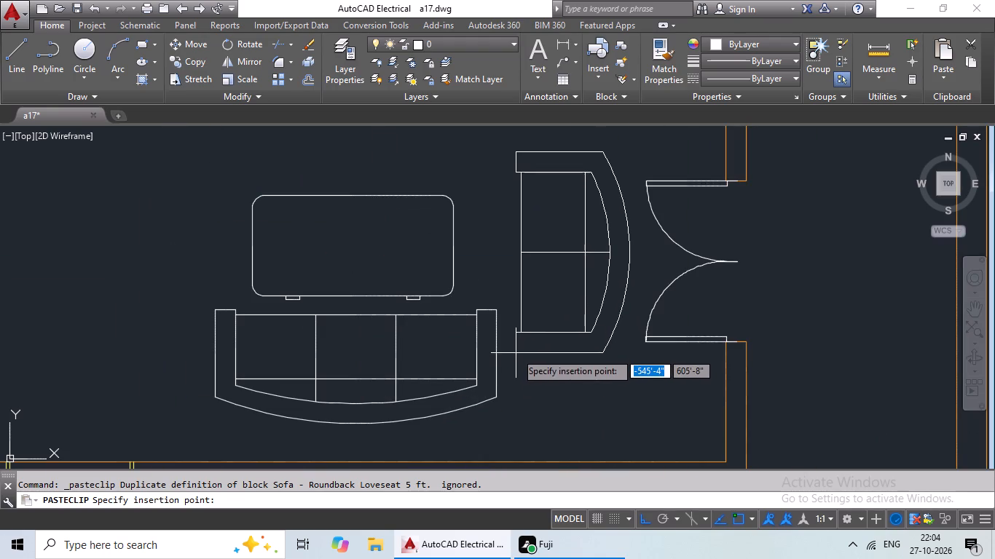
click(508, 350)
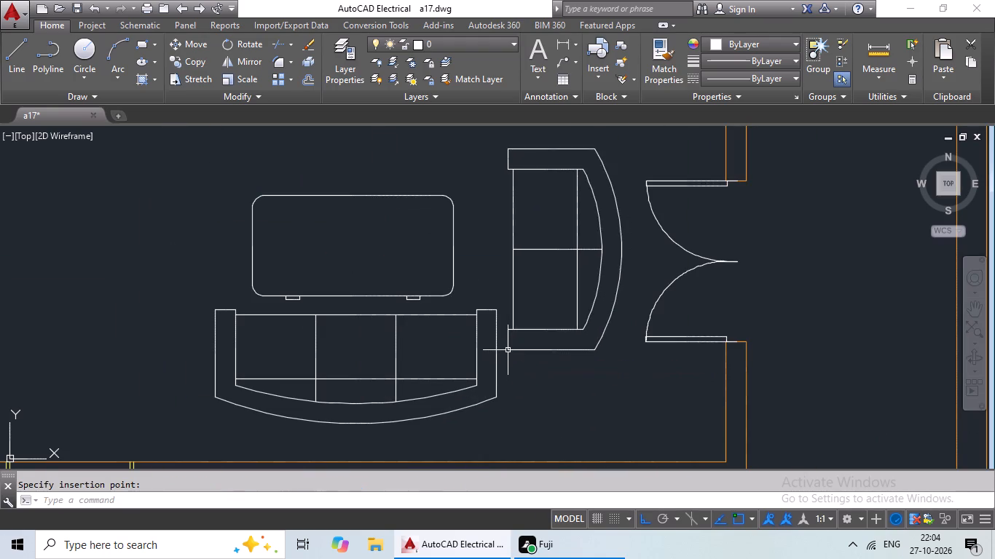
Copy the west Sofa - Roundback Loveseat 5 ft. block from the southernmost hall to the west side of the northernmost hall's desk.
scroll(520, 373, down, 3)
middle_drag(521, 381, 540, 311)
scroll(495, 349, down, 1)
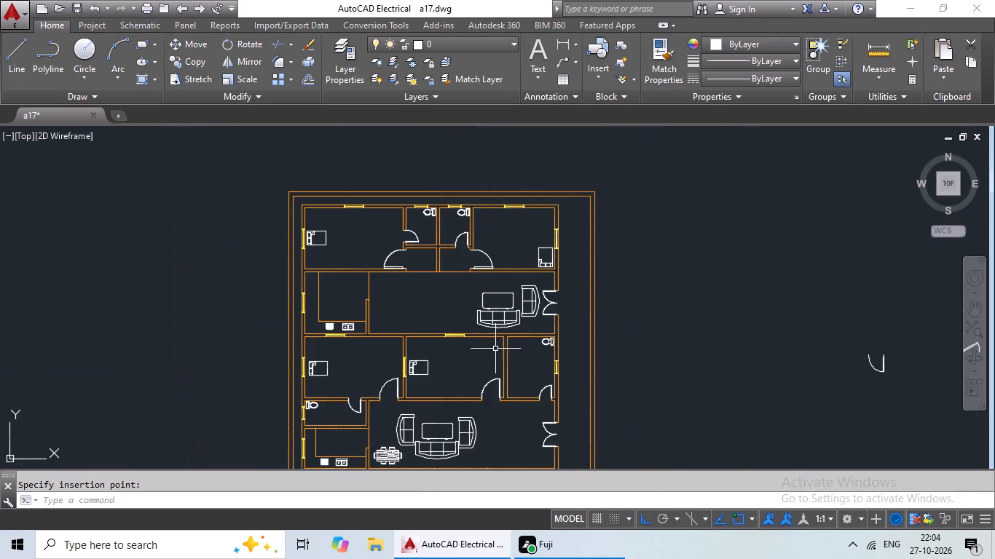
middle_drag(484, 380, 514, 307)
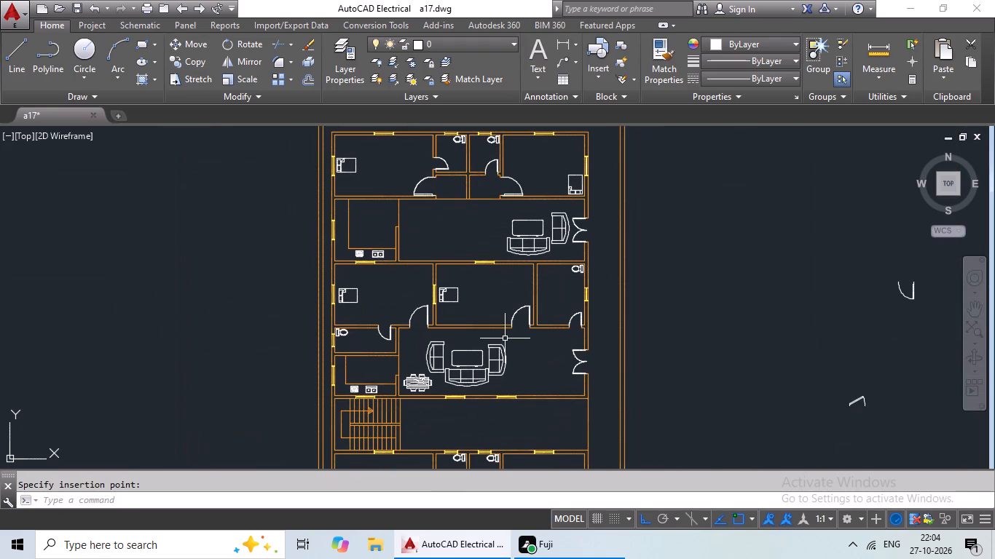
scroll(502, 344, down, 1)
middle_drag(500, 348, 517, 253)
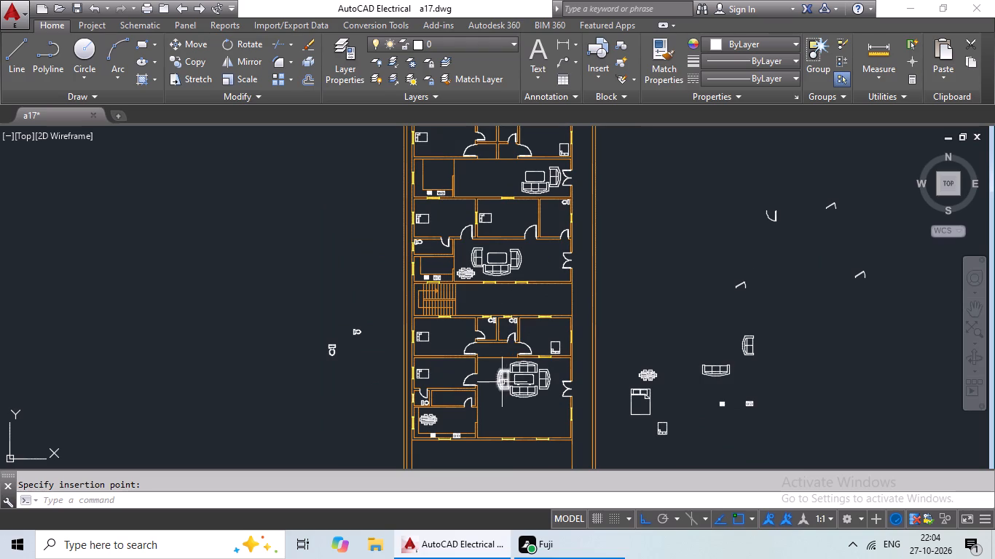
click(502, 382)
key(ctrl+c)
key(ctrl+v)
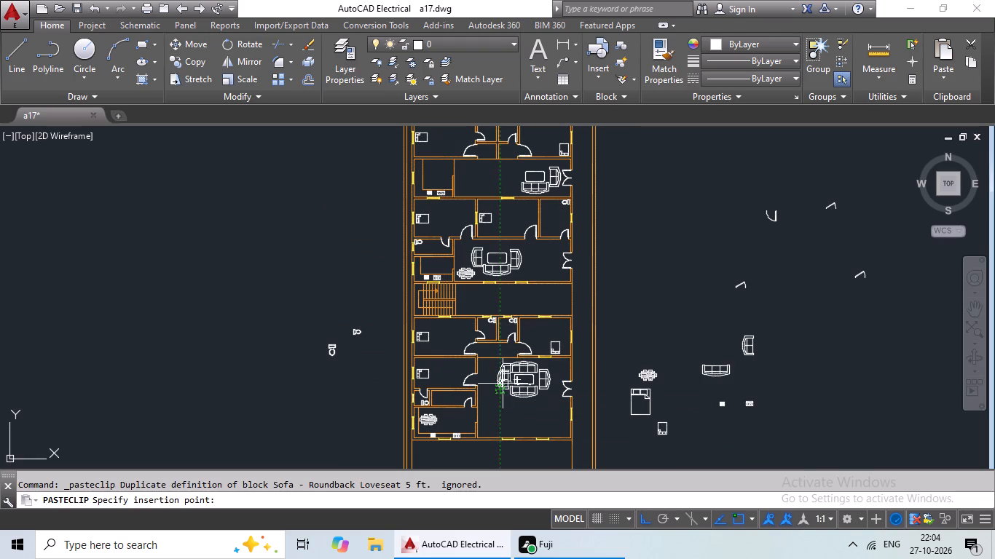
middle_drag(519, 194, 472, 336)
scroll(465, 325, up, 3)
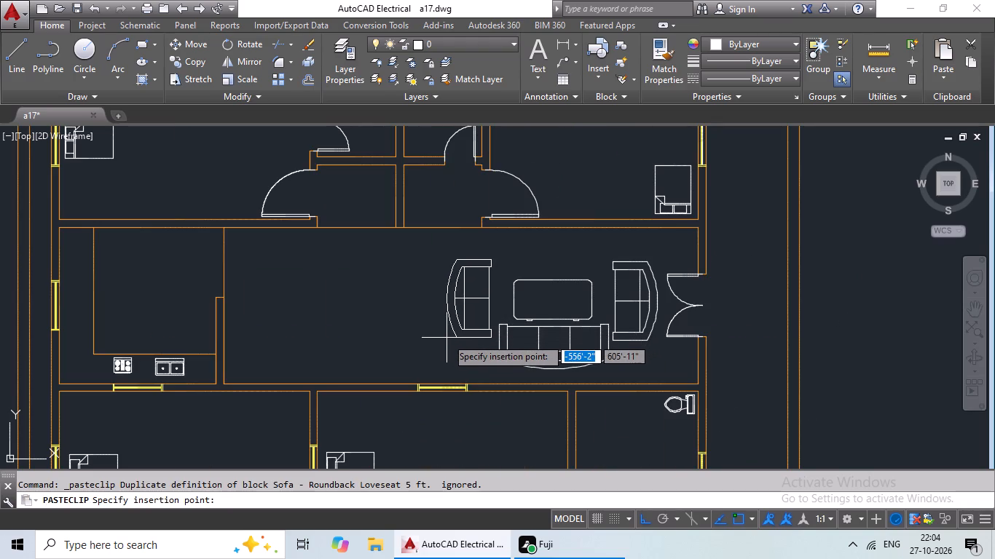
click(447, 338)
Copy the dining table block from the middle hall into the southwest corner of the northernmost hall, beside the kitchen wall.
scroll(489, 344, down, 3)
middle_drag(510, 362, 551, 309)
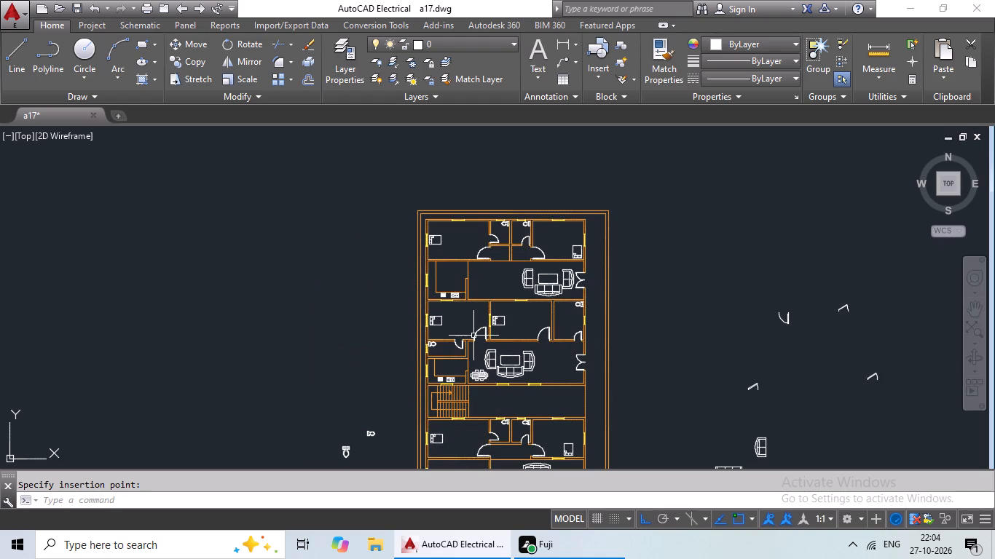
middle_drag(474, 335, 501, 246)
click(511, 291)
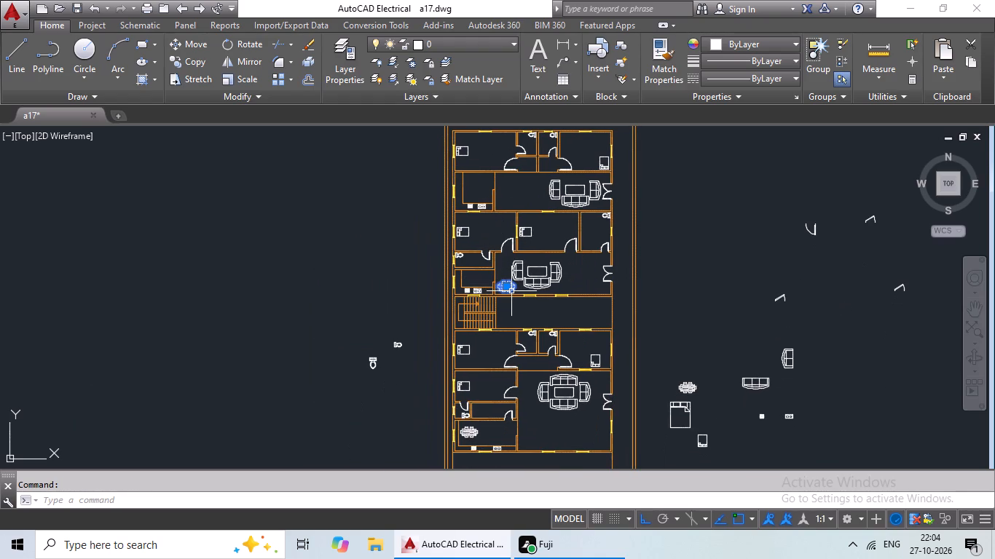
key(ctrl+c)
key(ctrl+v)
scroll(507, 205, up, 3)
click(465, 216)
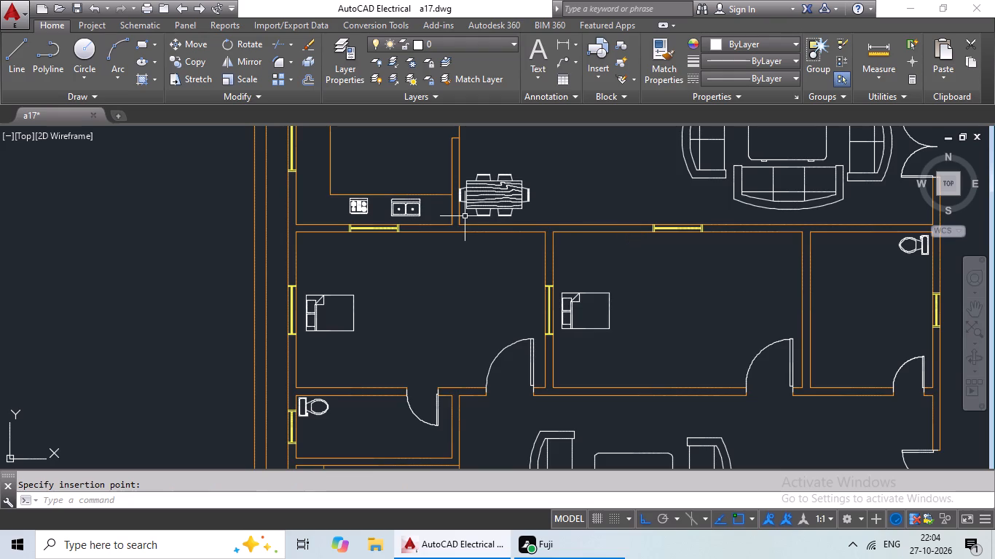
Erase all the spare furniture, fixture and door blocks lying outside the plan to the east.
scroll(498, 232, down, 3)
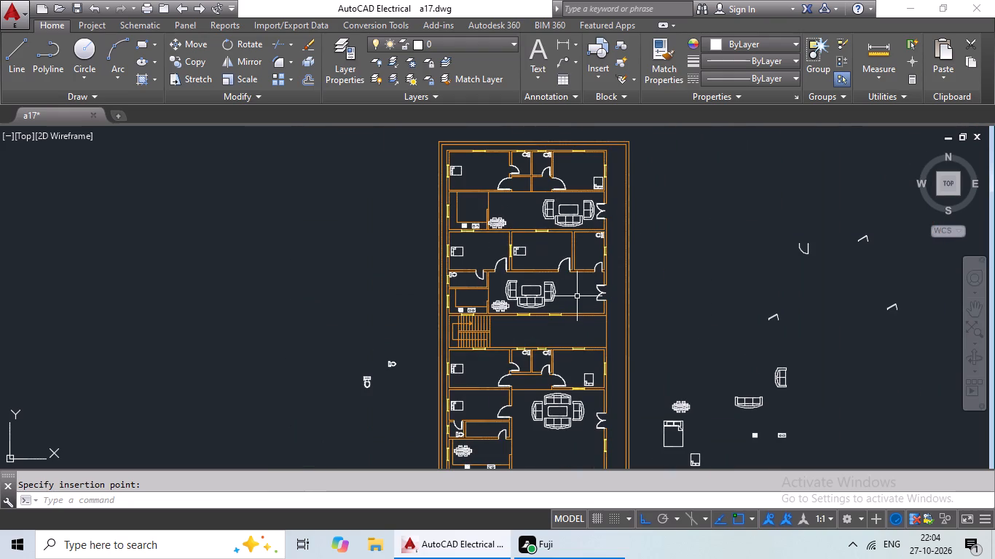
middle_drag(574, 303, 586, 238)
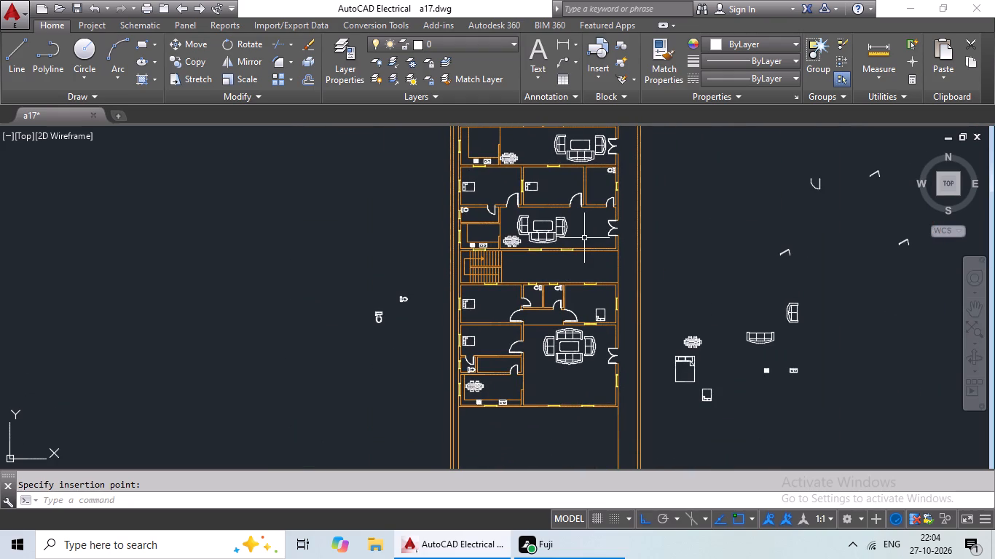
middle_drag(576, 276, 584, 252)
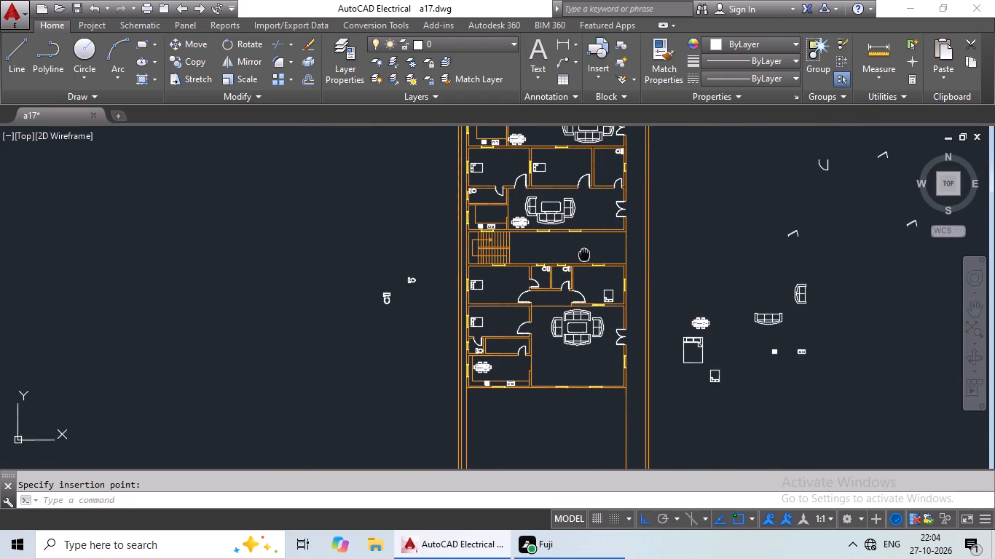
middle_drag(584, 252, 584, 247)
middle_click(584, 242)
scroll(593, 243, down, 1)
middle_drag(586, 257, 479, 280)
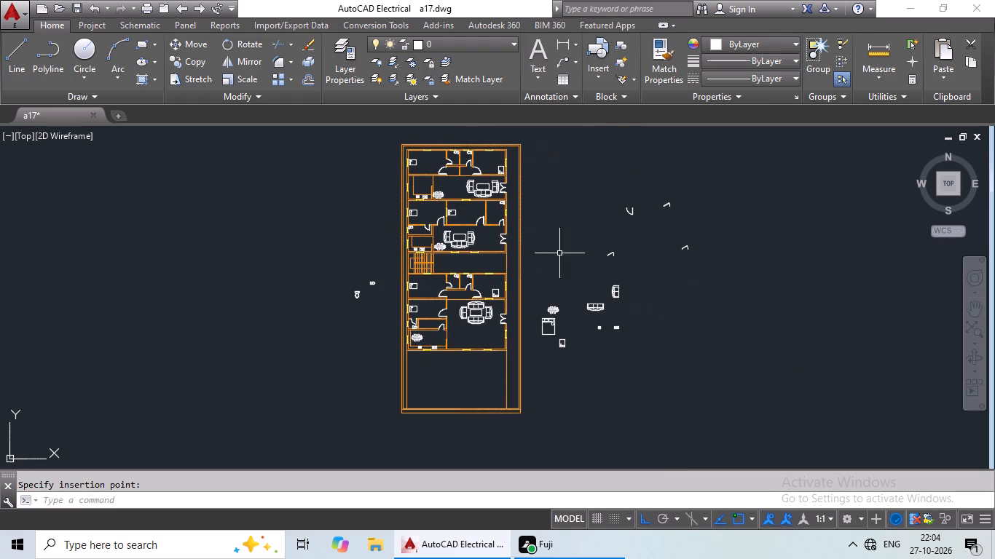
drag(708, 185, 624, 362)
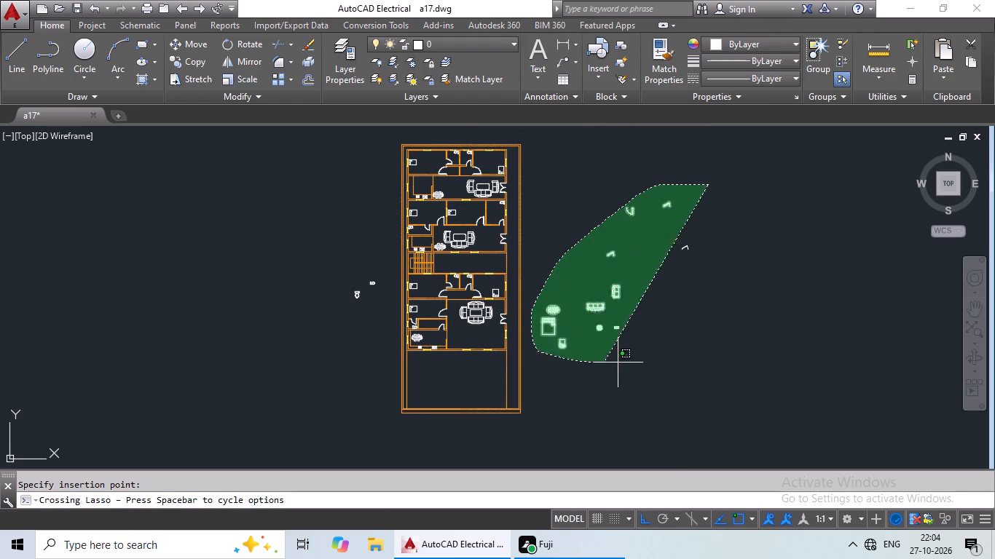
drag(624, 362, 675, 349)
key(Delete)
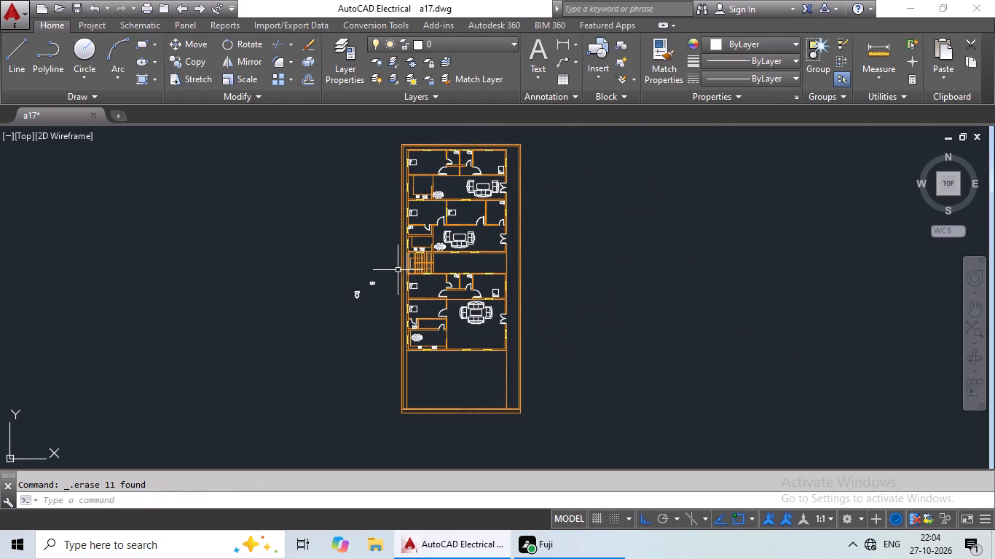
Erase the two spare toilet blocks lying outside the plan to the west.
scroll(390, 280, up, 3)
drag(354, 234, 347, 346)
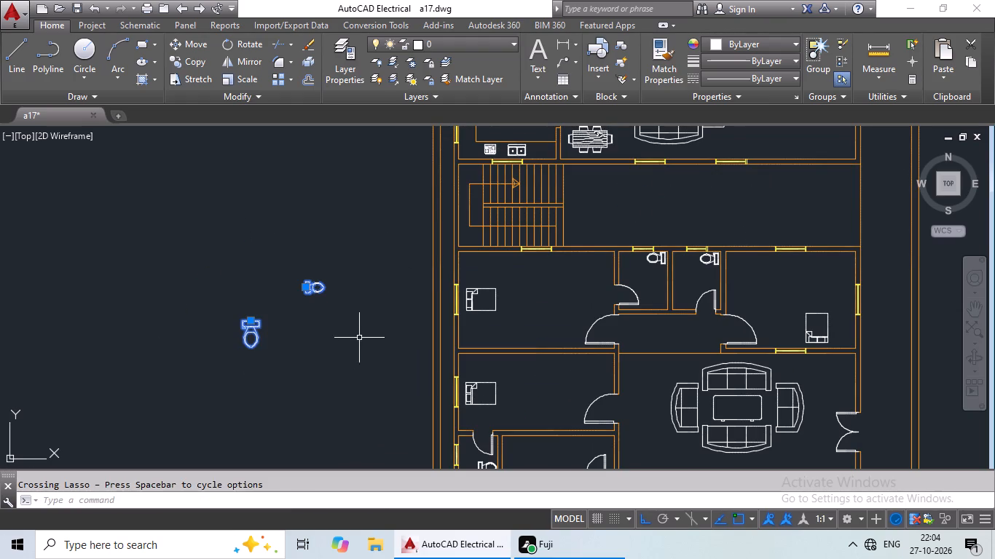
key(Delete)
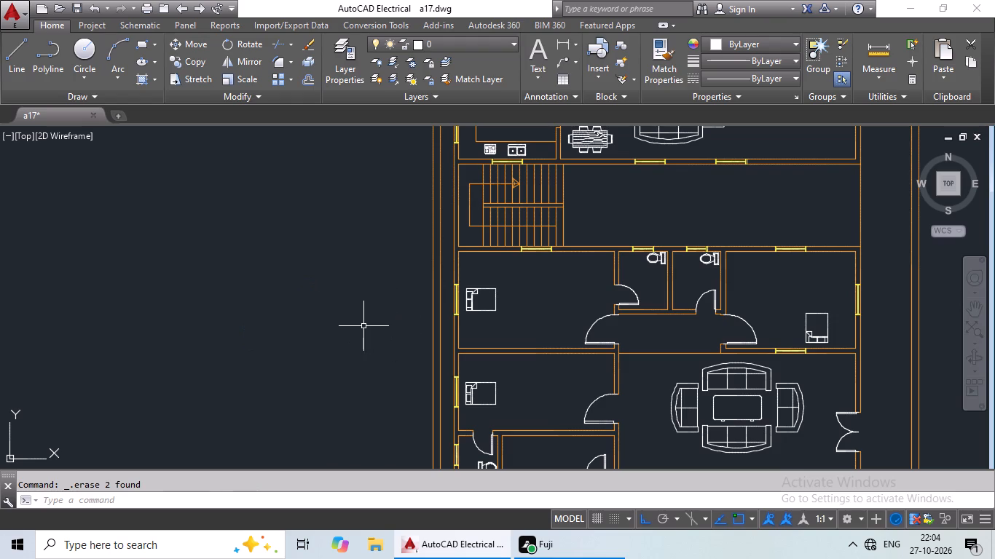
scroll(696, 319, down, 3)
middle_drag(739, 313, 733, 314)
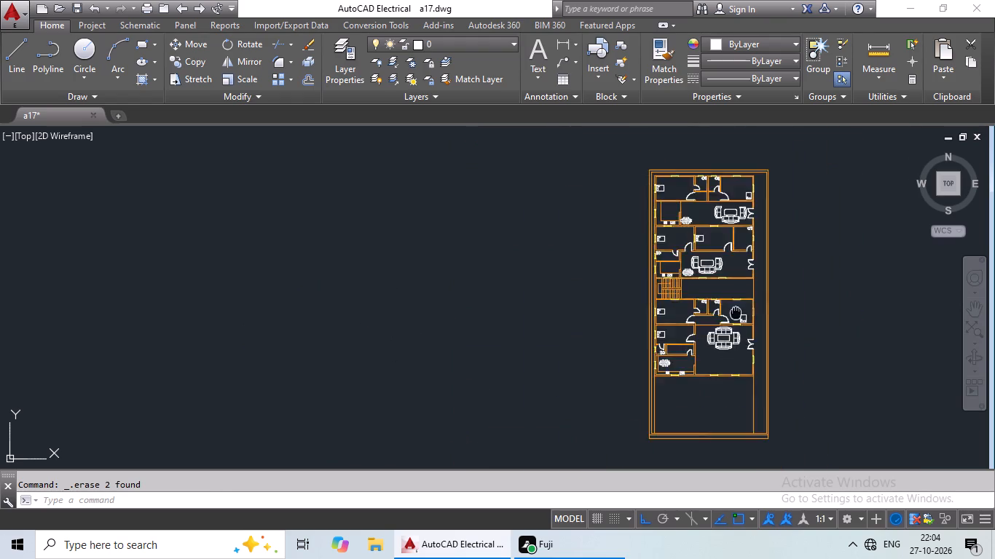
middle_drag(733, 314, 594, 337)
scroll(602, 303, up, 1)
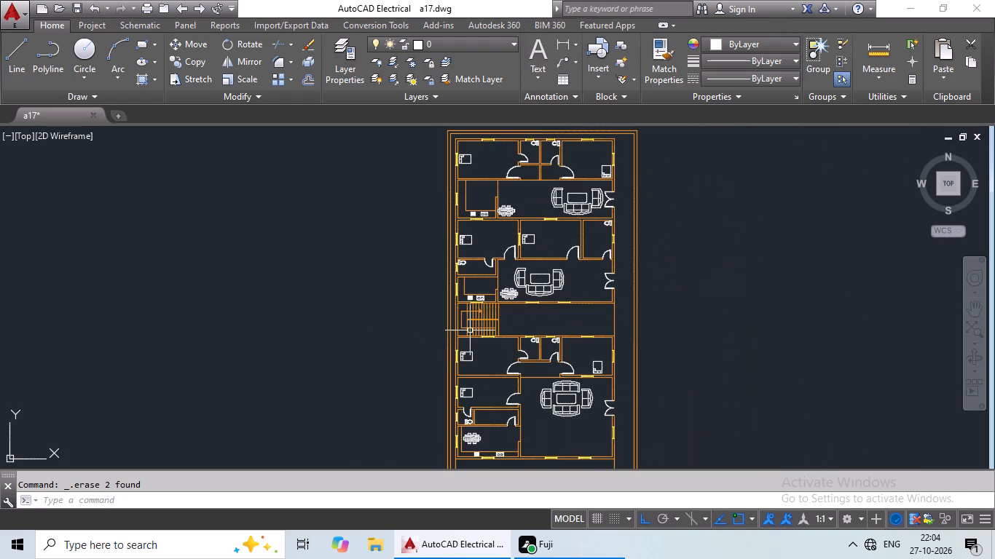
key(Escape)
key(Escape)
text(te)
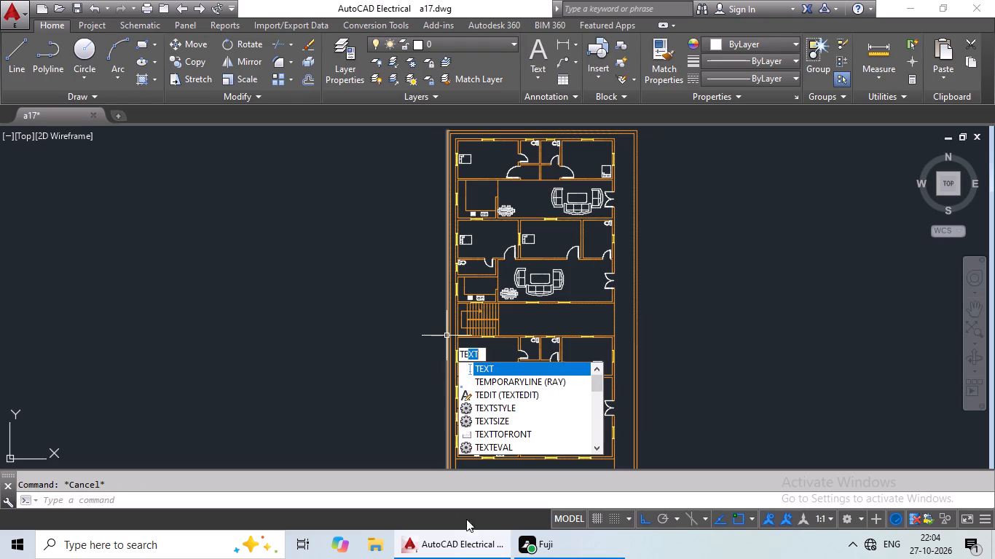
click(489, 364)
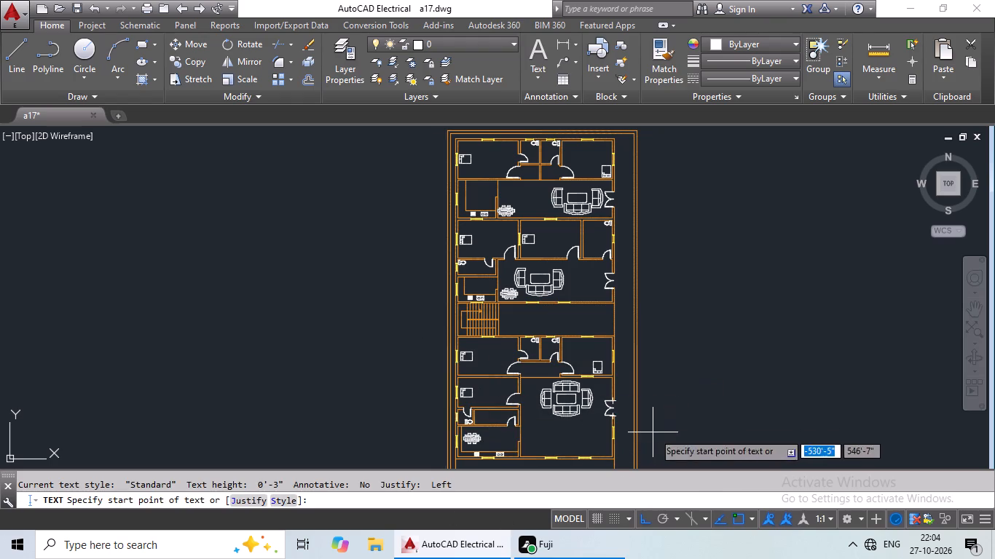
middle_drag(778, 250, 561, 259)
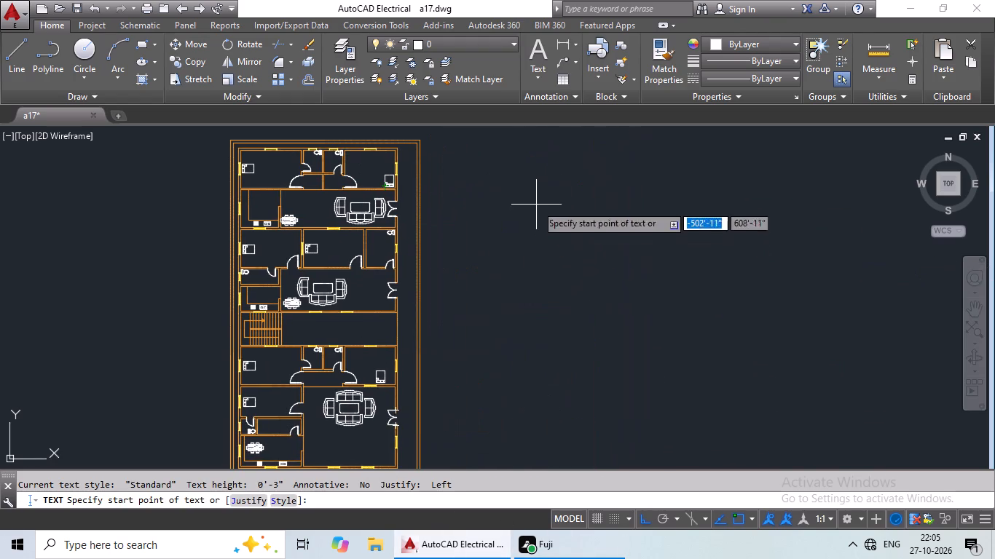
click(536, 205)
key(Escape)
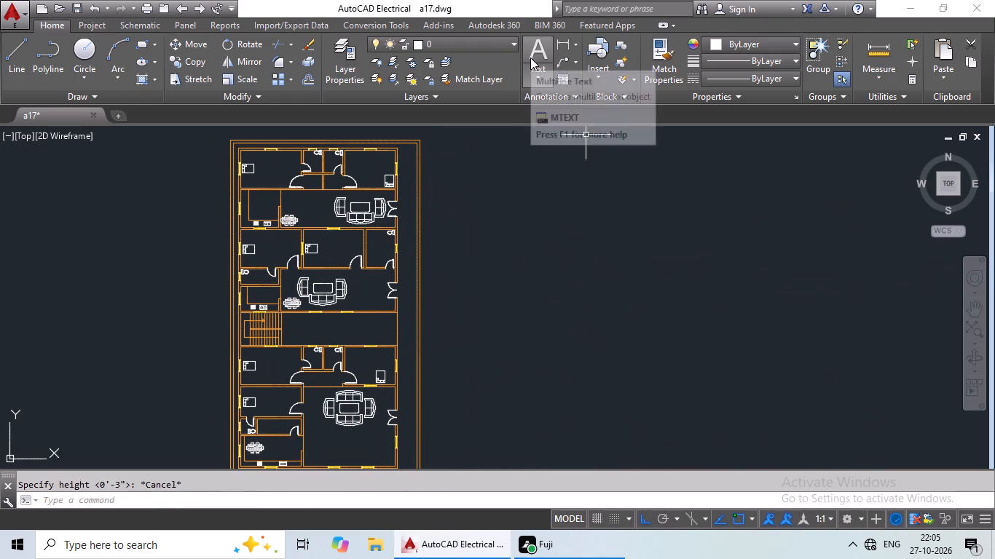
Create a wide multiline text box in the empty area east of the plan with a text height of 9".
click(530, 58)
drag(524, 170, 534, 180)
click(818, 240)
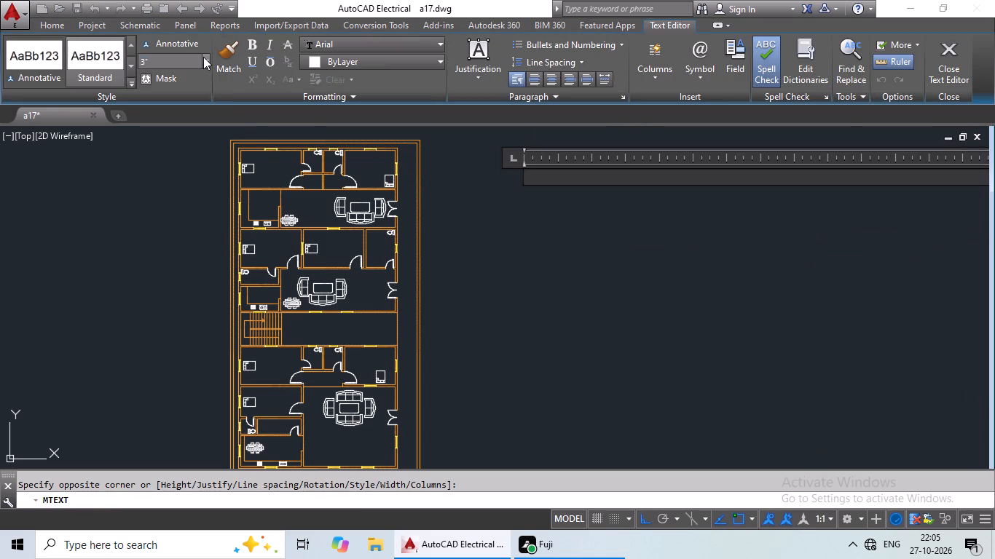
click(203, 57)
click(190, 58)
key(BackSpace)
key(BackSpace)
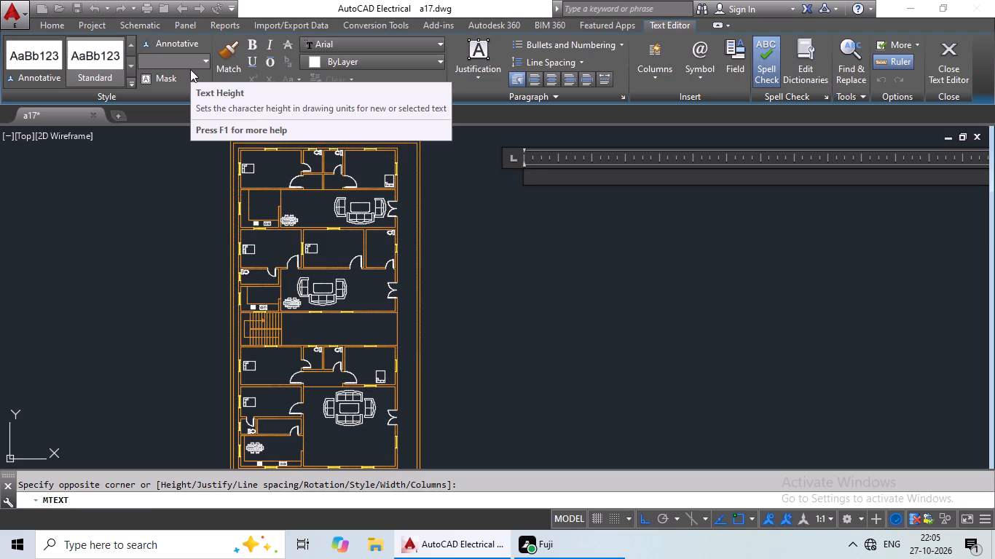
text(15)
key(BackSpace)
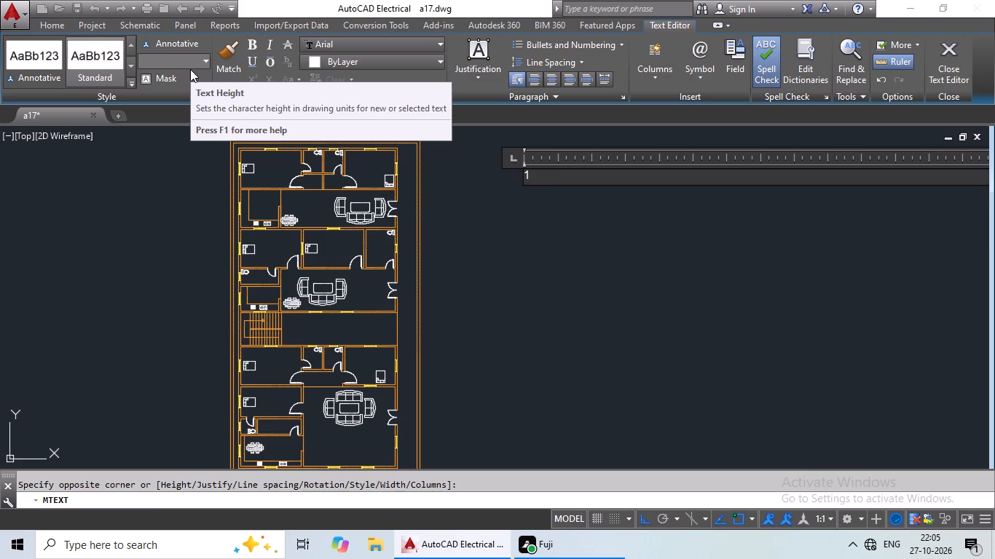
key(BackSpace)
click(185, 58)
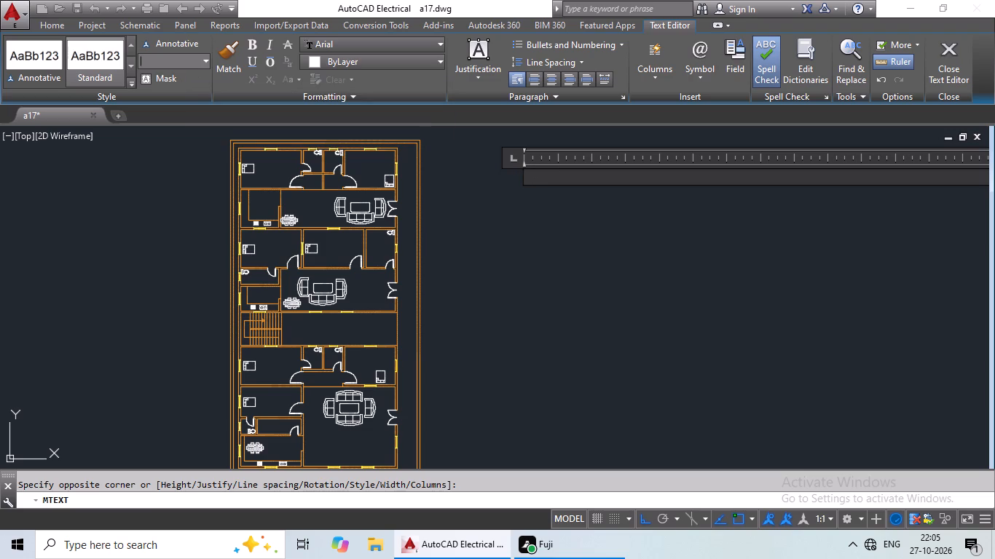
key(1)
key(BackSpace)
key(9)
key(shift+quotedbl)
key(Return)
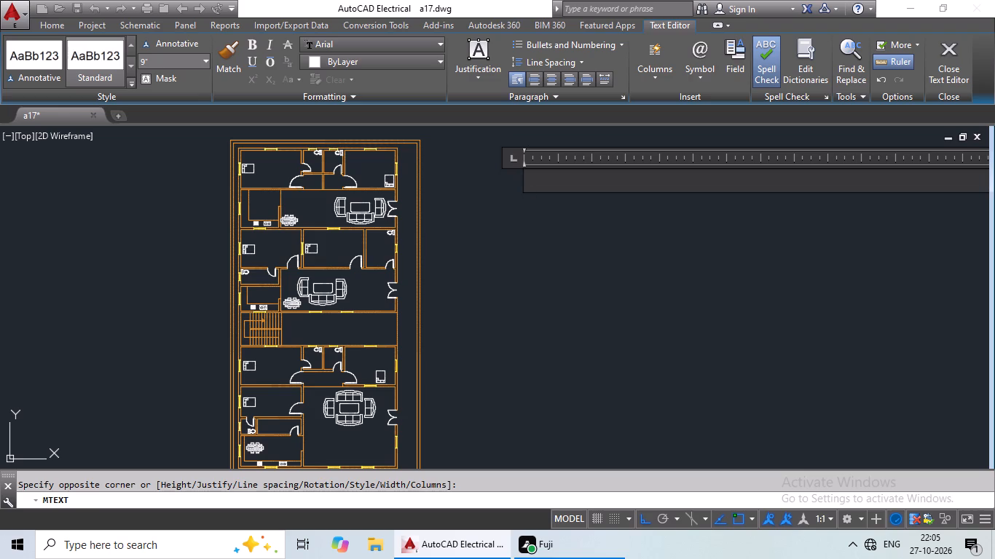
Set the multiline text's colour to red 205,32,39.
click(442, 62)
click(355, 138)
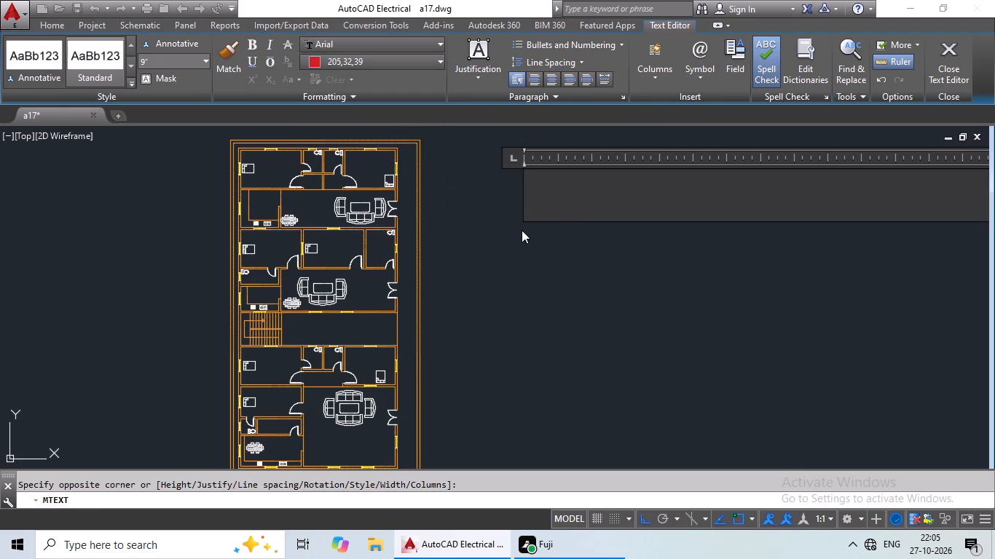
Enter the label text MASTER, BEDROOM and 16'X10' on three separate lines.
text(MAS)
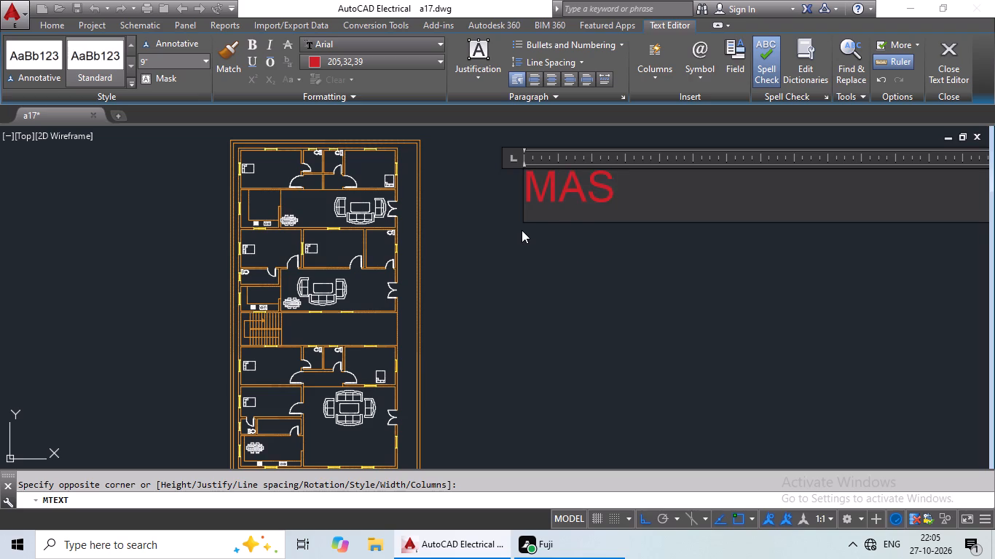
text(TER)
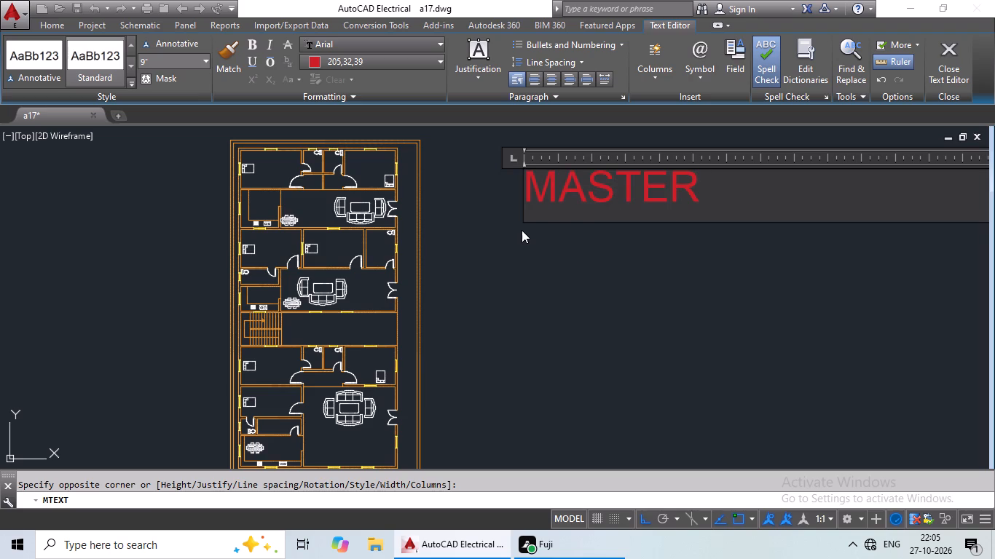
key(Return)
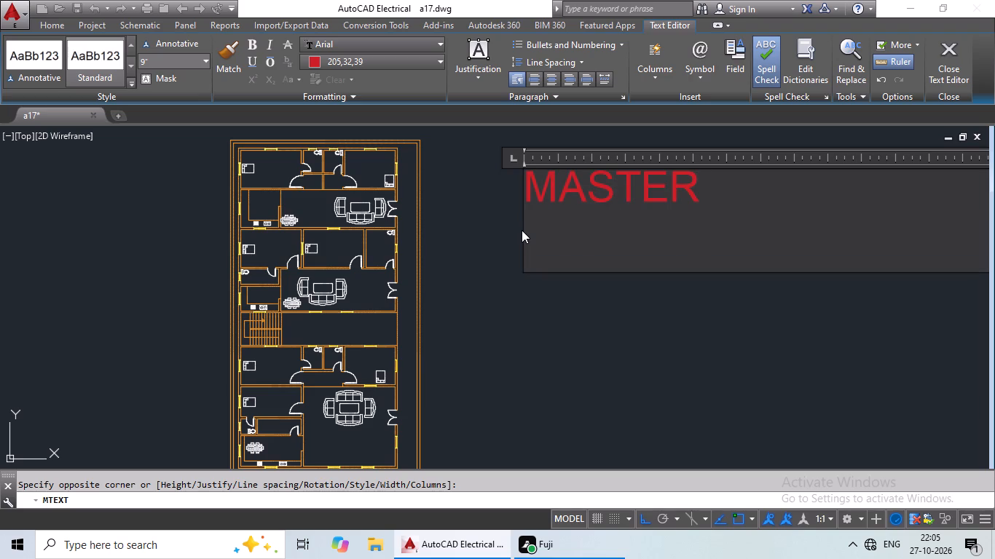
text(BEDROOM)
key(Return)
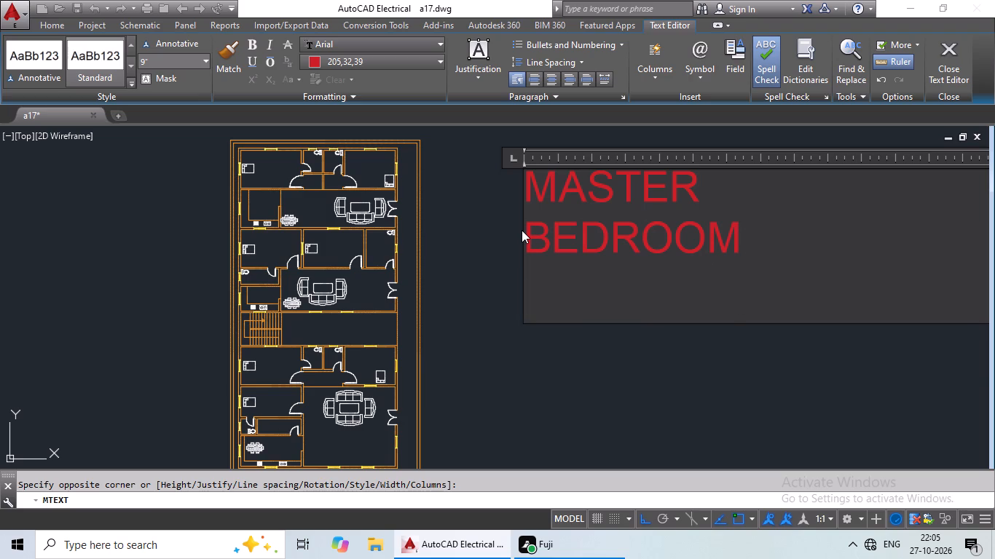
text(165)
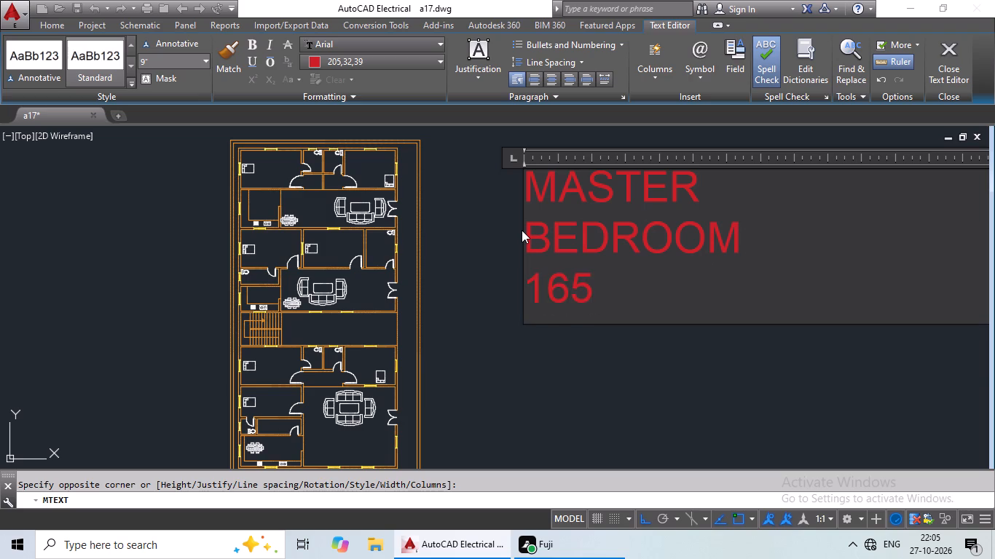
key(BackSpace)
key(apostrophe)
key(shift+x)
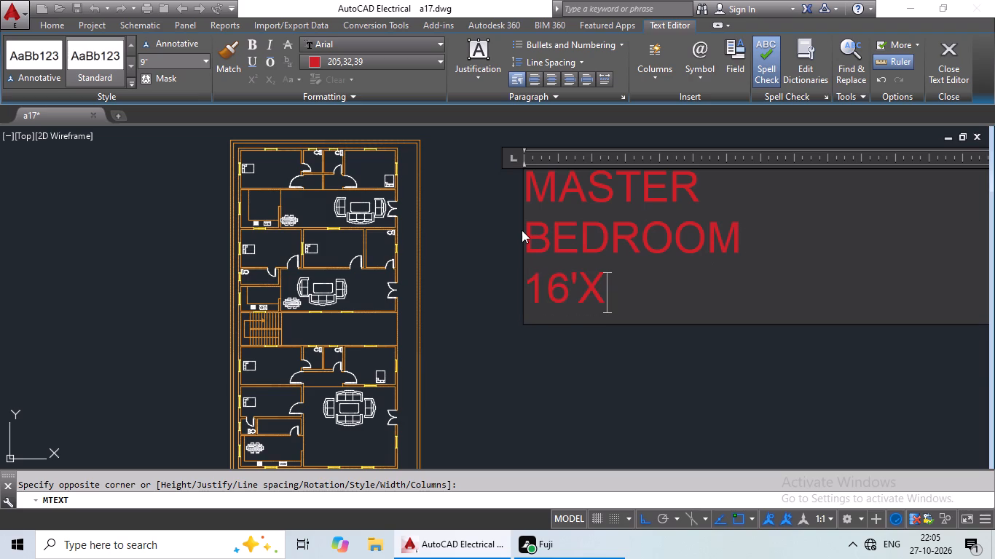
text(10')
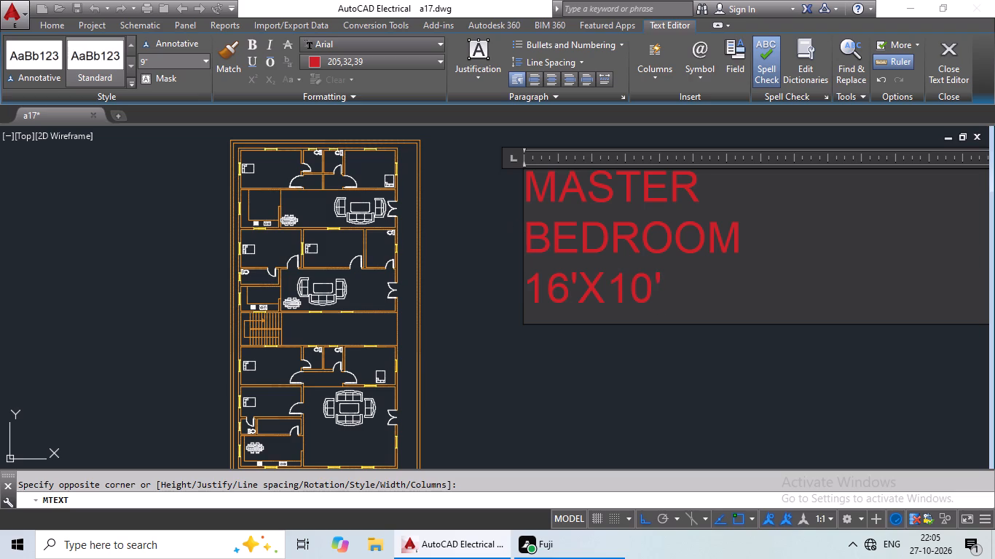
Indent the MASTER line by two spaces and the 16'X10' line by three, and finish the text.
click(531, 190)
key(space)
key(space)
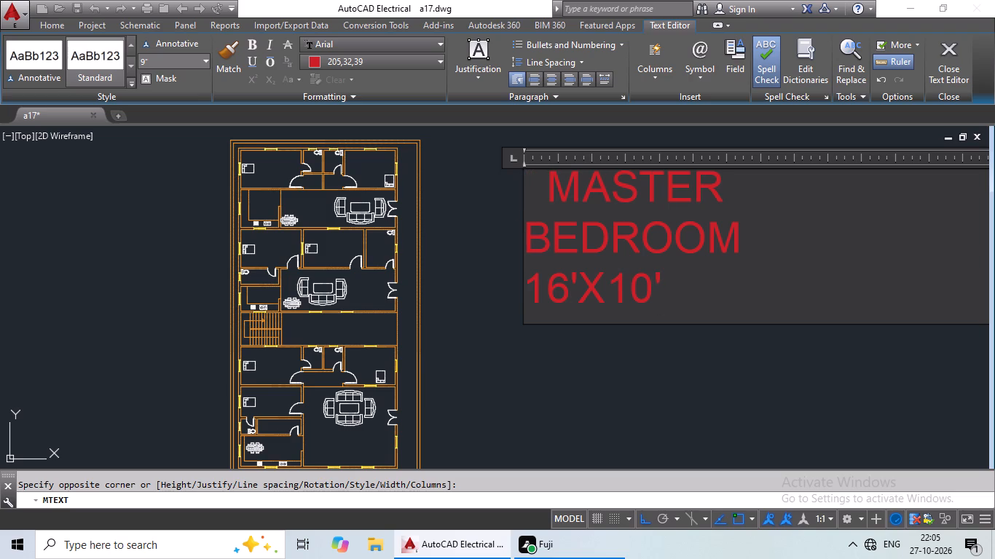
click(534, 285)
key(space)
key(space)
key(space)
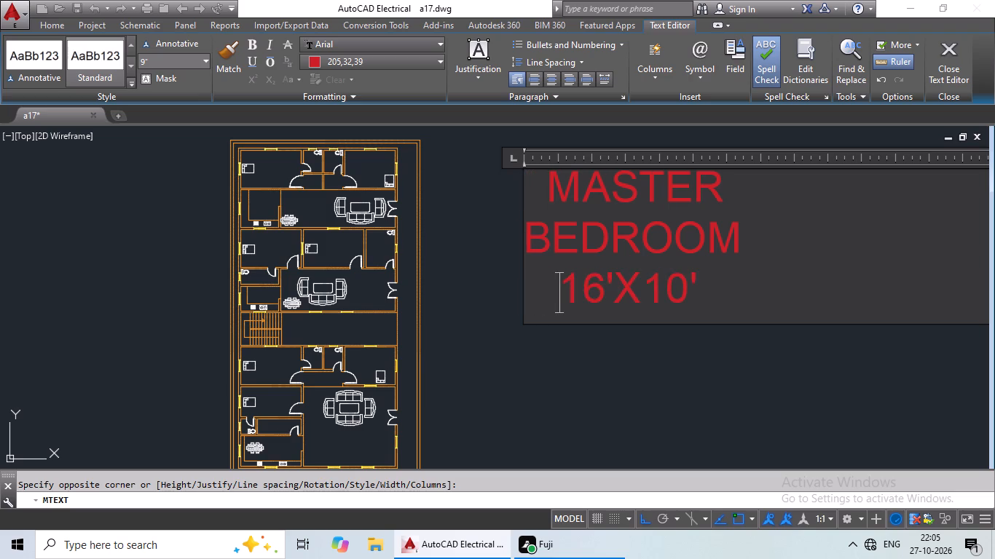
click(604, 340)
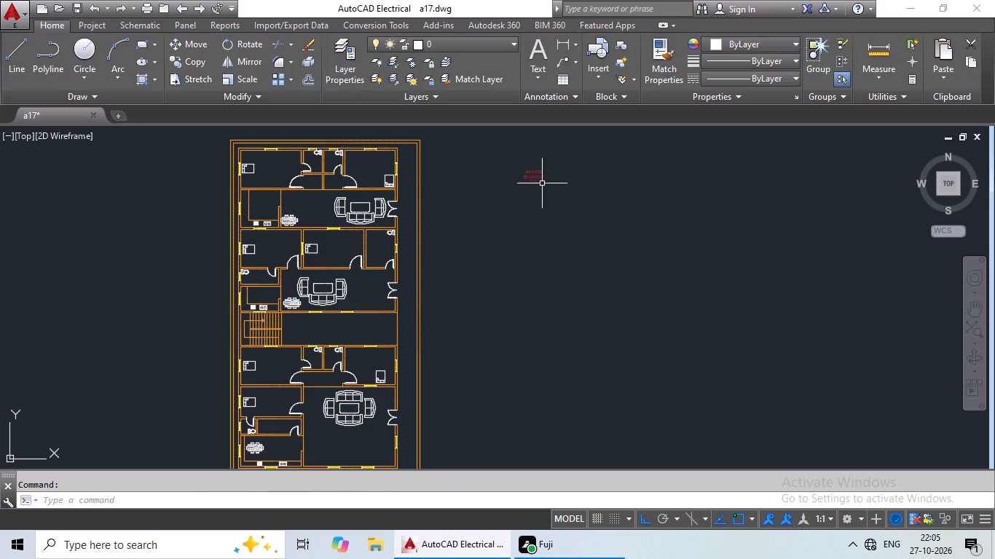
Copy the MASTER BEDROOM 16'X10' label into the northwest bedroom, just east of the bed.
click(540, 176)
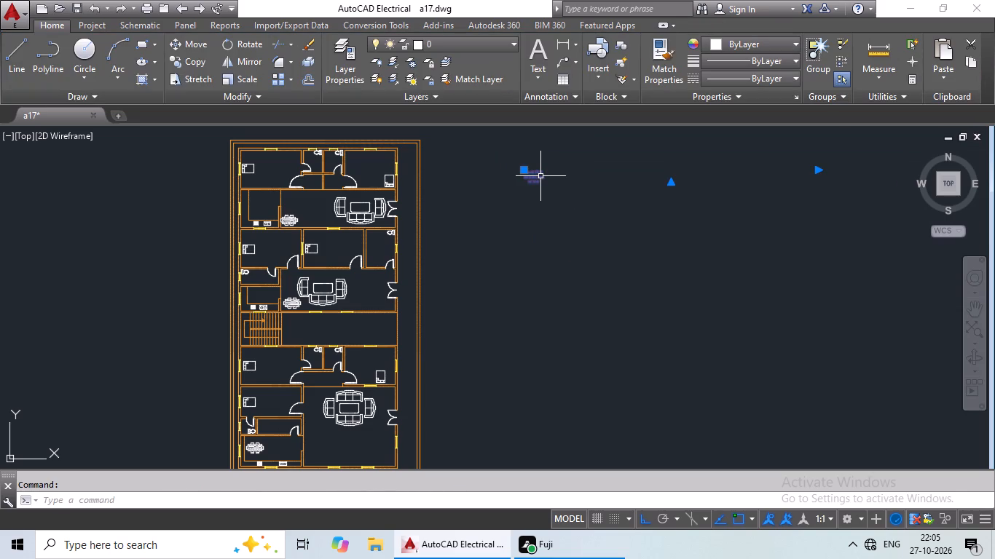
key(ctrl+c)
key(ctrl+v)
scroll(266, 171, up, 5)
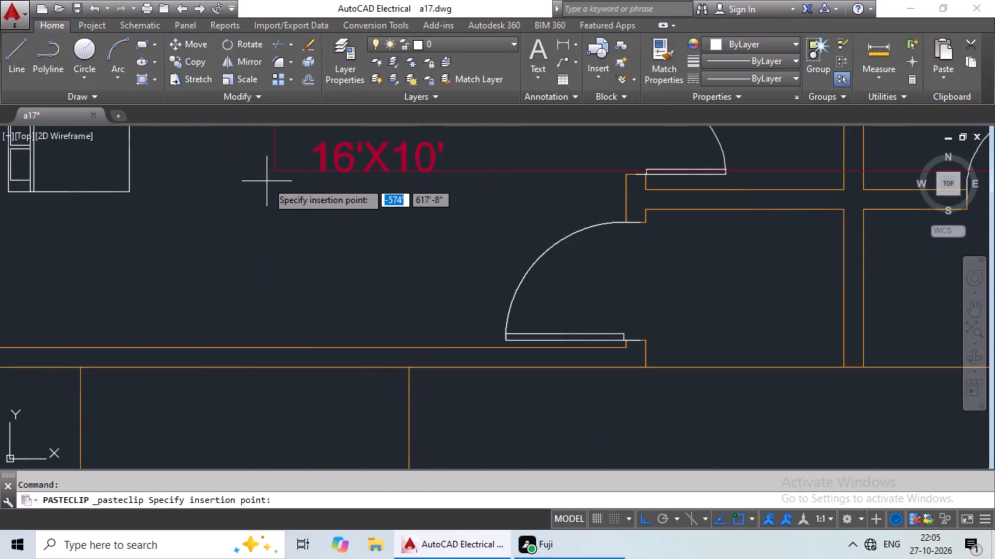
middle_drag(267, 182, 276, 243)
scroll(276, 243, down, 3)
click(265, 249)
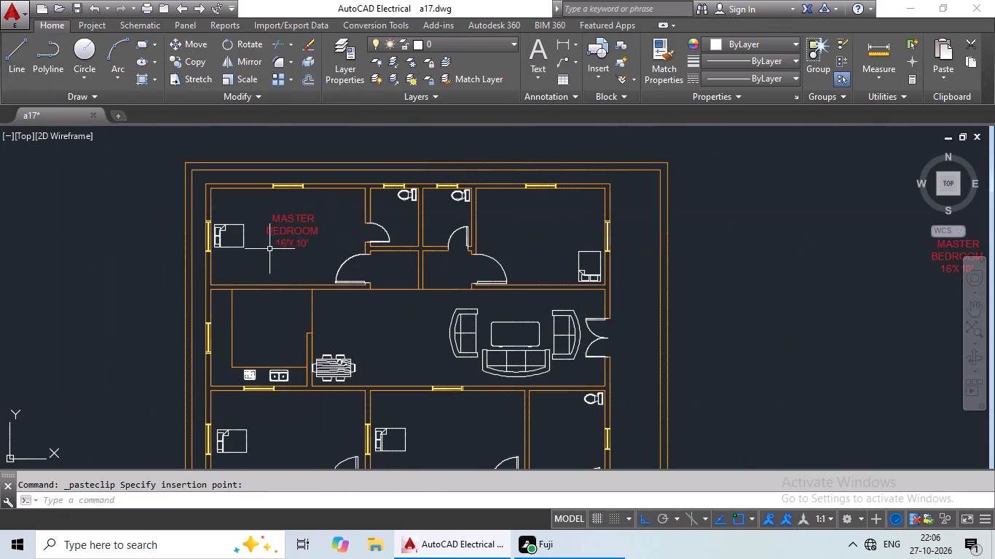
Paste a copy of the bedroom label into each of the two adjoining toilets along the north wall.
key(ctrl+c)
key(ctrl+v)
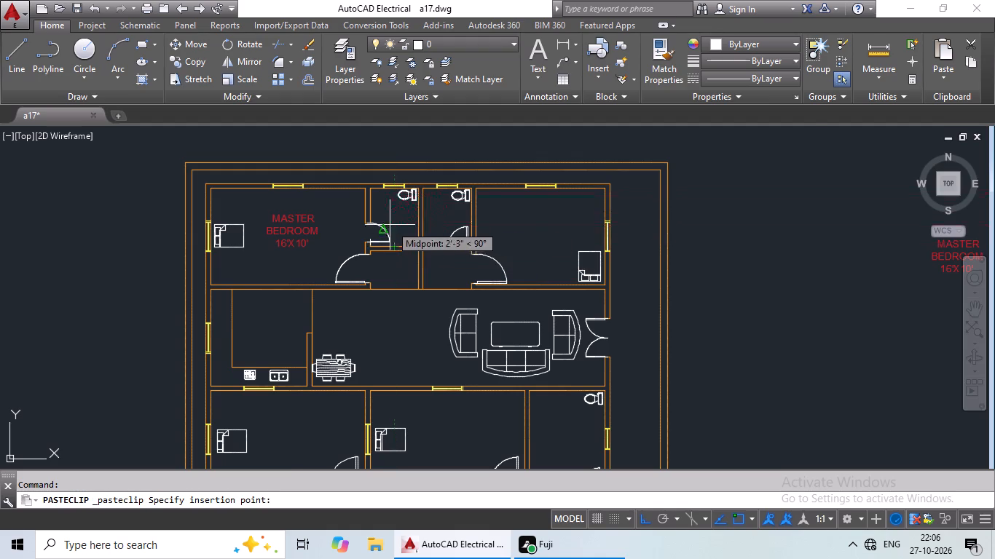
scroll(388, 225, up, 3)
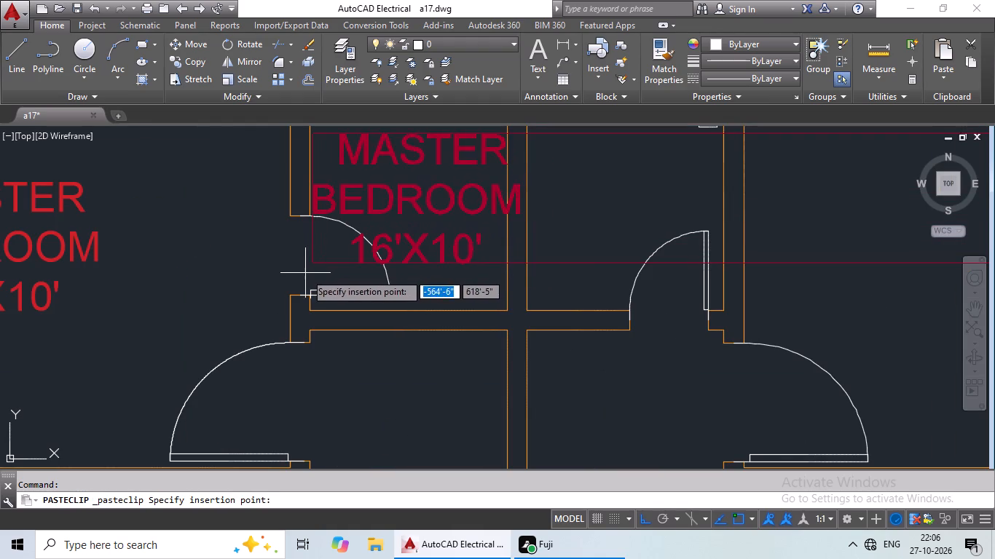
click(305, 273)
scroll(325, 272, down, 2)
key(ctrl+c)
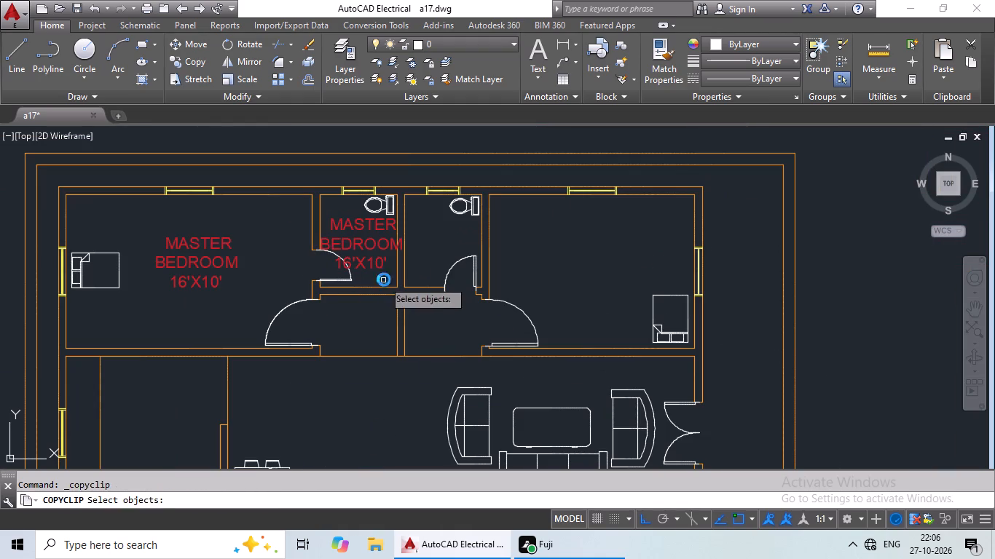
key(ctrl+v)
click(411, 271)
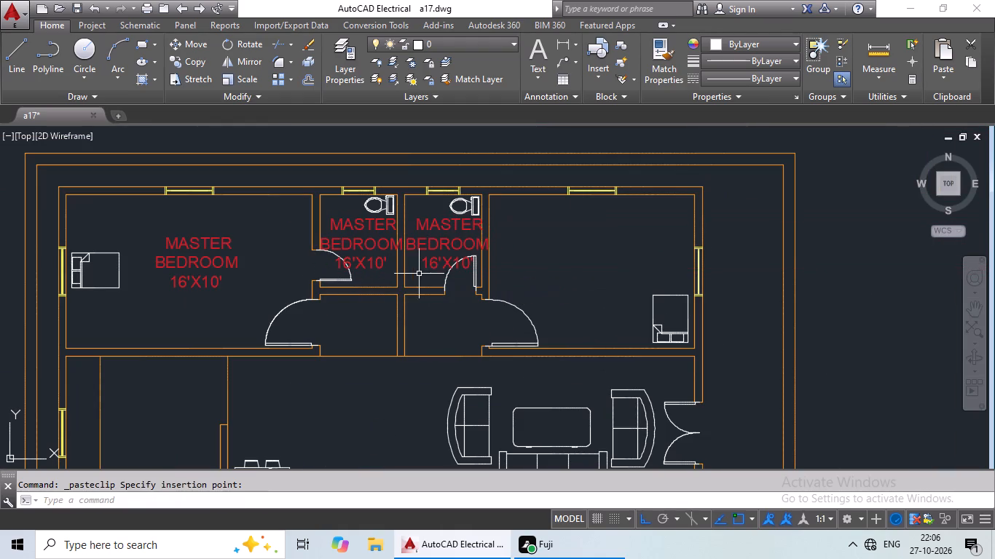
Paste a copy of the bedroom label into the middle of the northeast bedroom.
key(ctrl+c)
key(ctrl+v)
key(ctrl+v)
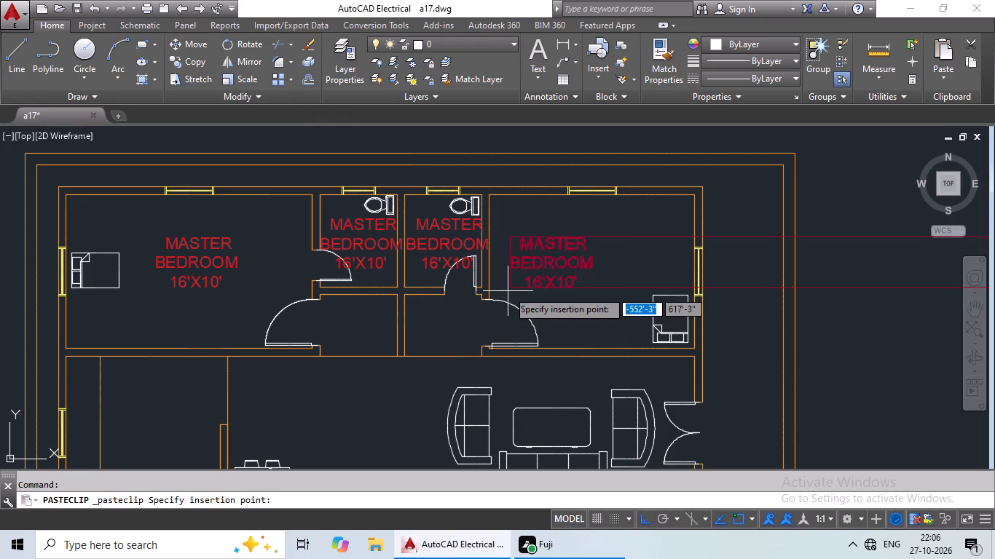
scroll(516, 285, up, 1)
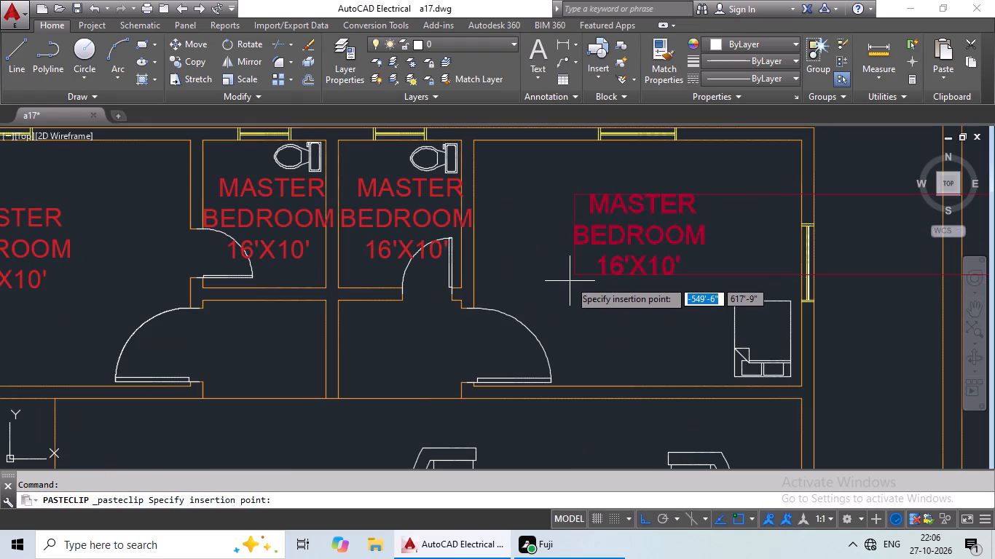
click(570, 280)
Paste copies of the label into the northern unit's kitchen and into its living area between the dining table and sofas.
scroll(567, 285, down, 1)
middle_drag(557, 296, 579, 210)
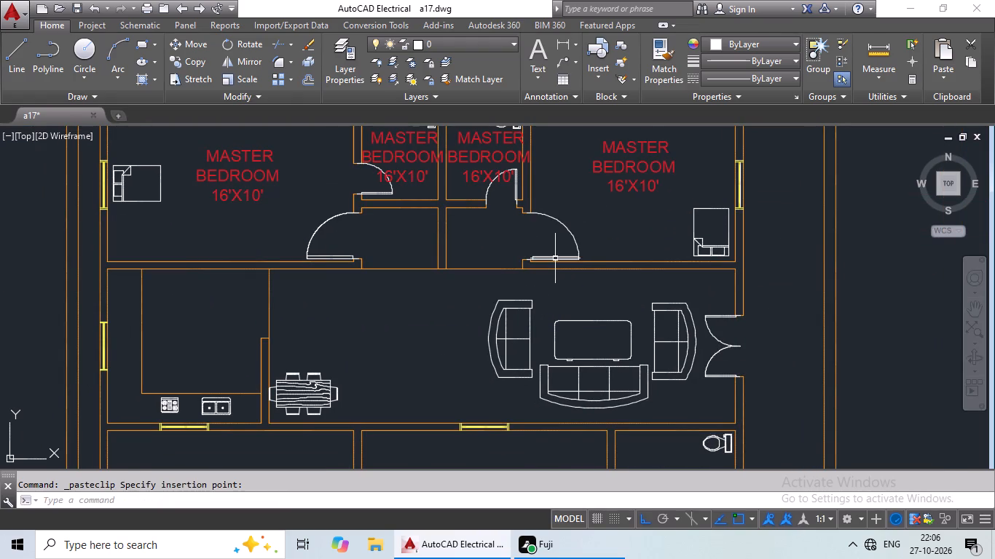
key(ctrl+c)
key(ctrl+v)
middle_drag(454, 300, 507, 189)
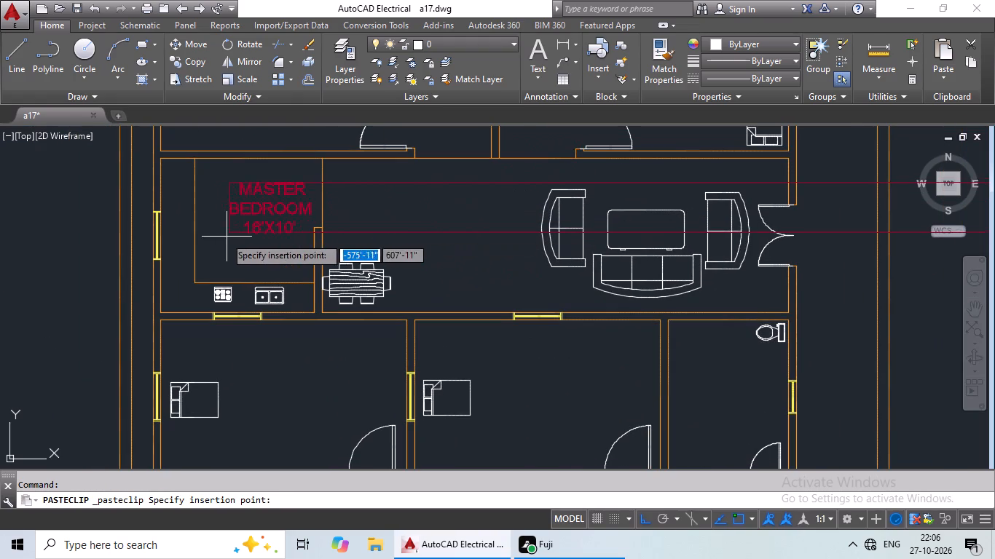
click(213, 237)
key(ctrl+c)
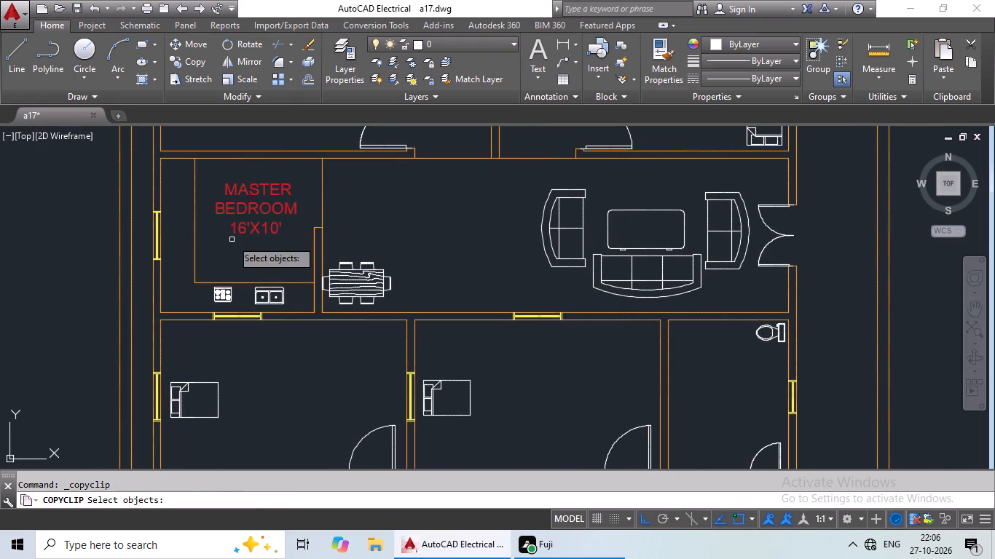
key(ctrl+v)
click(404, 243)
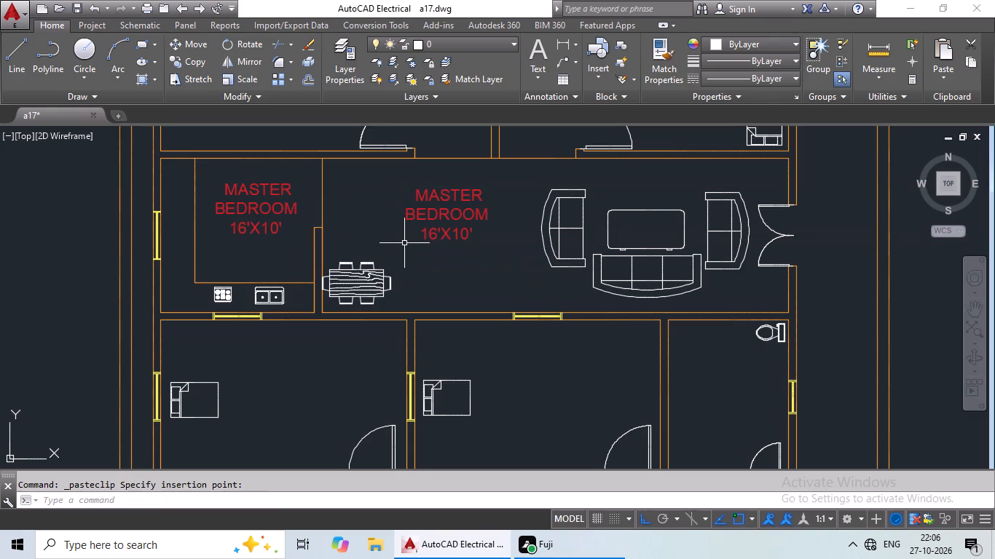
Paste copies of the label into the second unit's two bedrooms and its east toilet.
key(ctrl+c)
key(ctrl+v)
middle_drag(410, 272, 444, 136)
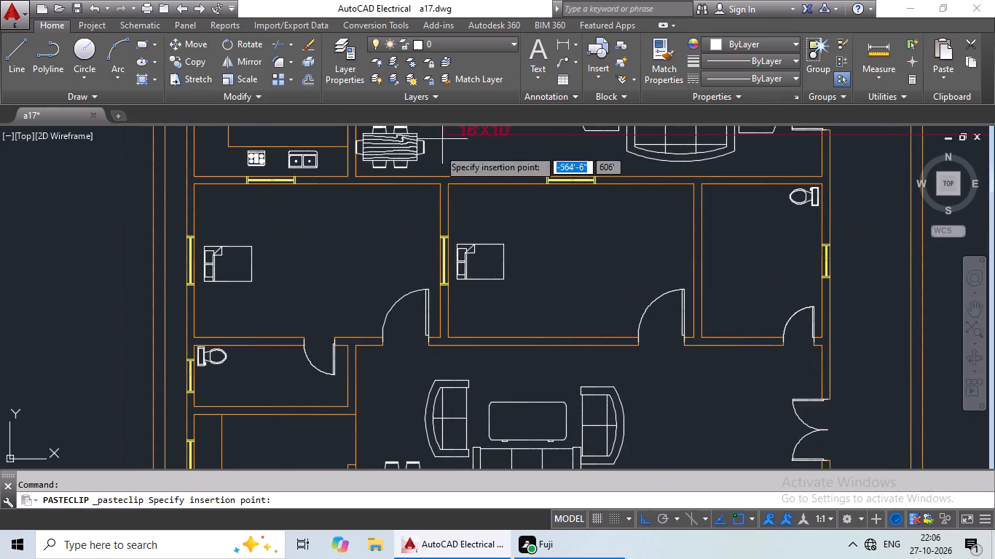
click(283, 280)
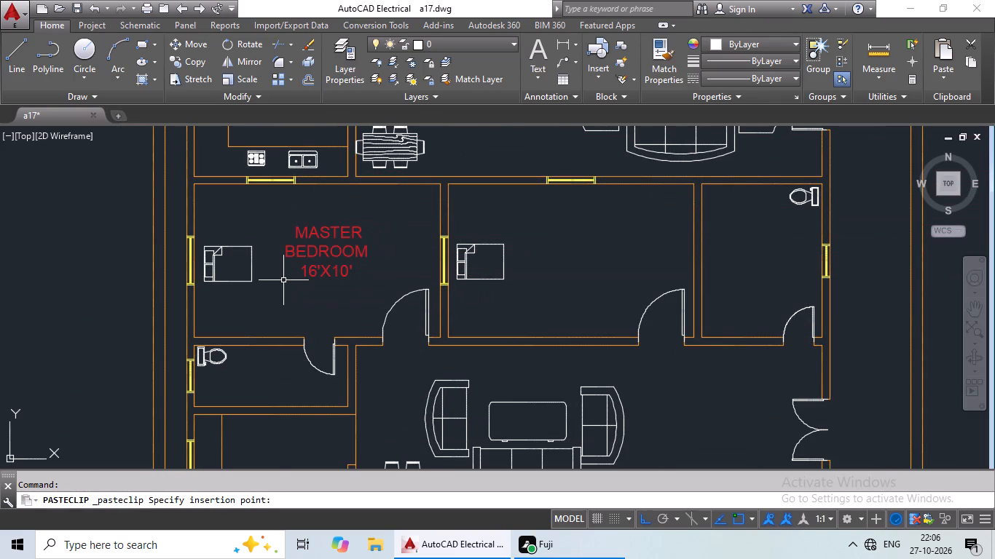
key(ctrl+c)
key(ctrl+v)
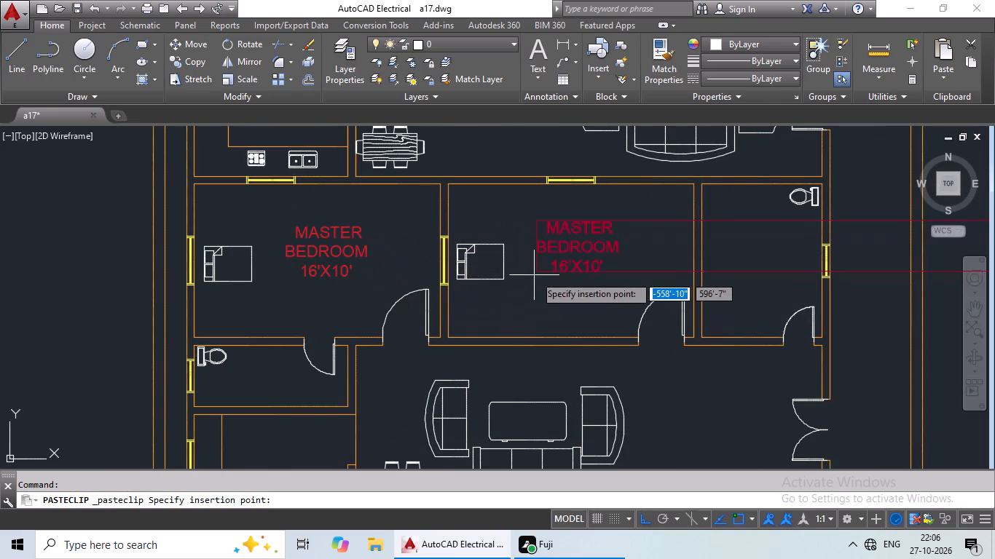
click(535, 275)
key(ctrl+c)
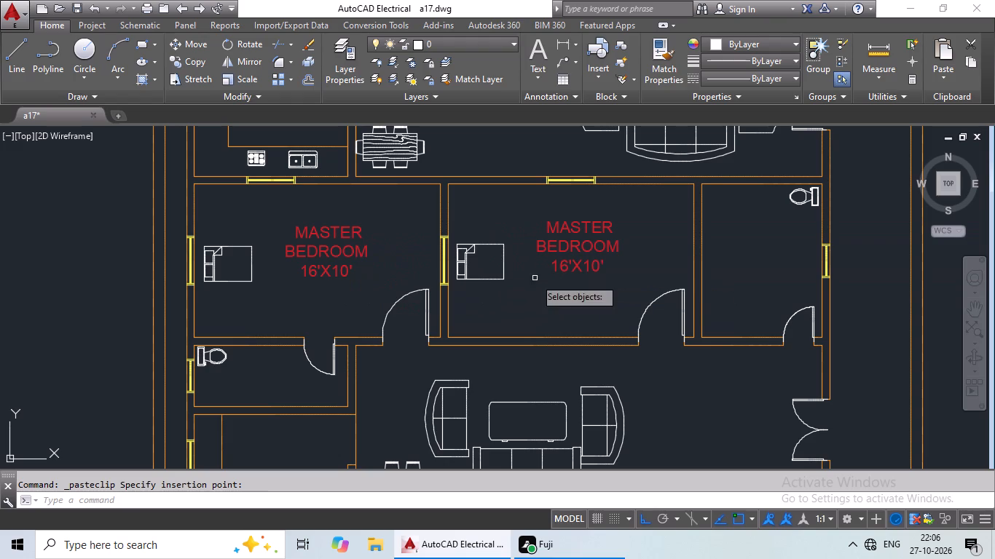
key(ctrl+v)
click(710, 271)
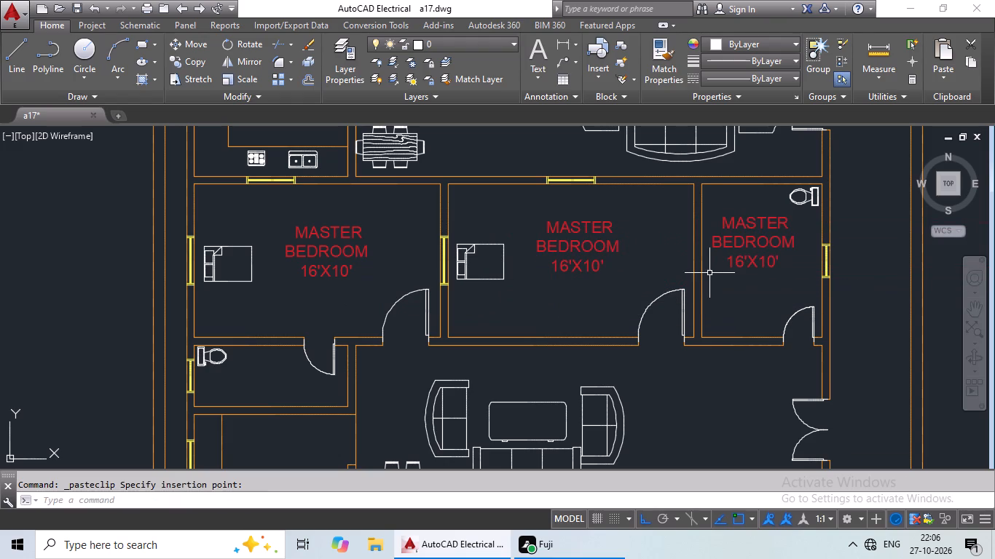
Paste copies of the label into the second unit's west toilet and the kitchen directly south of it.
key(ctrl+c)
key(ctrl+v)
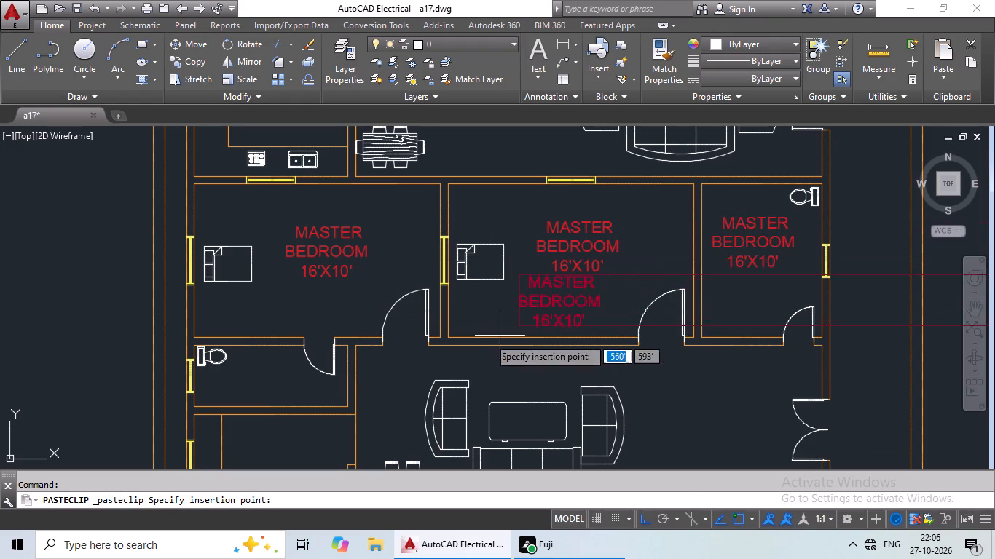
middle_drag(380, 293, 419, 195)
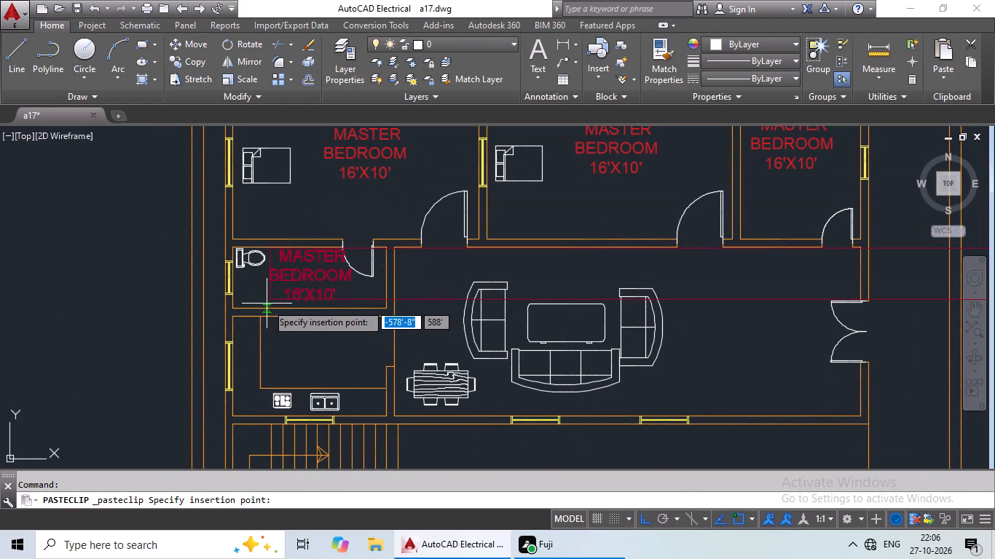
click(267, 304)
key(ctrl+c)
key(ctrl+v)
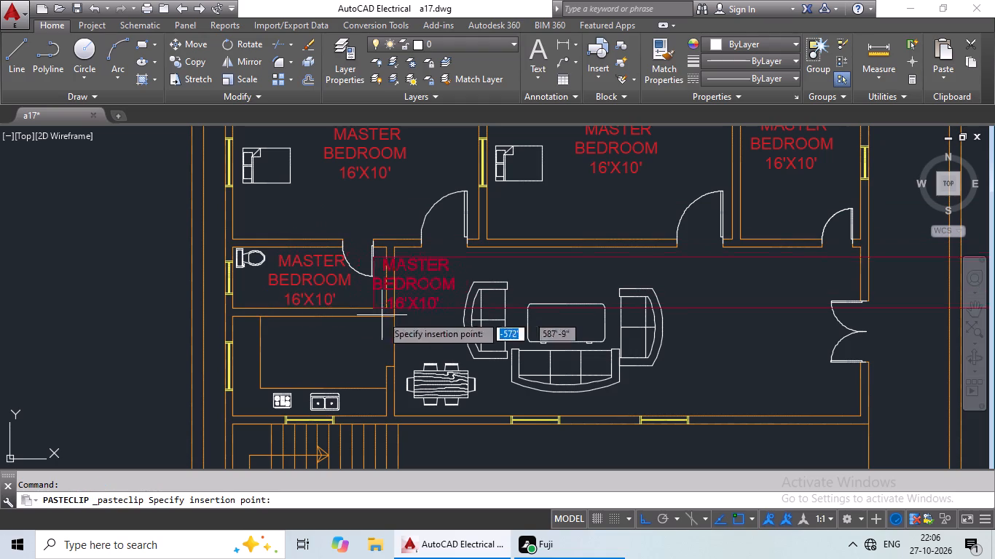
click(286, 376)
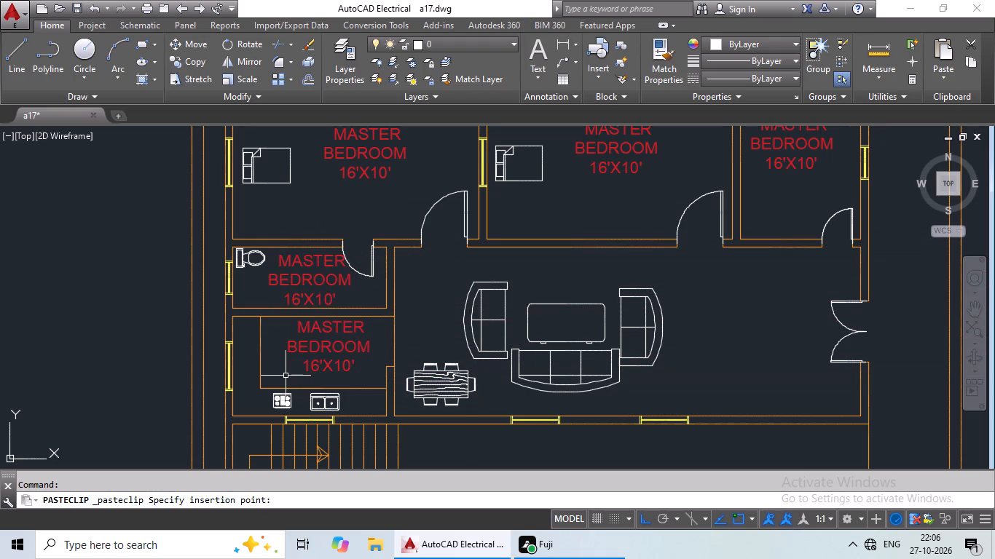
Paste a copy of the label into the second unit's living room, between the sofa set and the double entrance door.
key(ctrl+c)
key(ctrl+v)
middle_drag(471, 341, 197, 304)
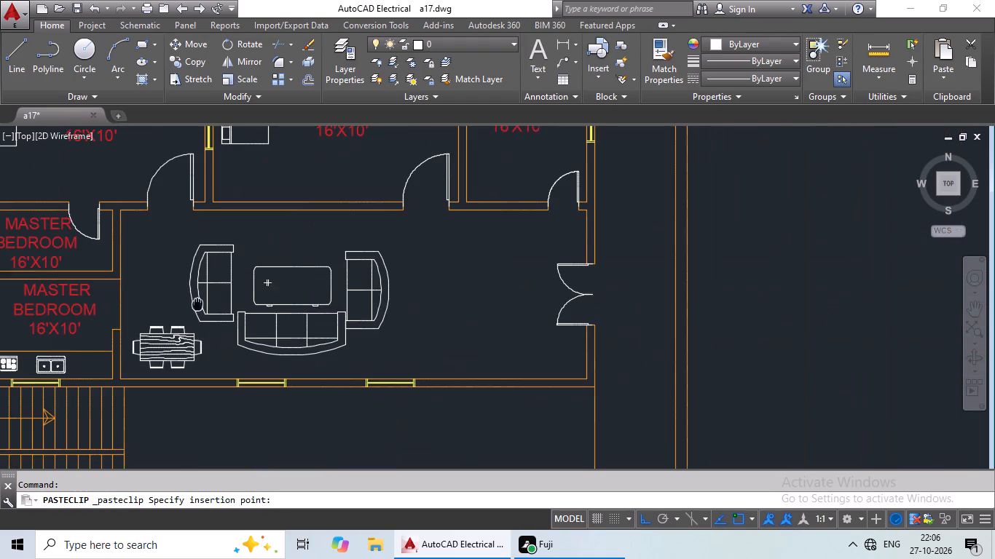
click(432, 304)
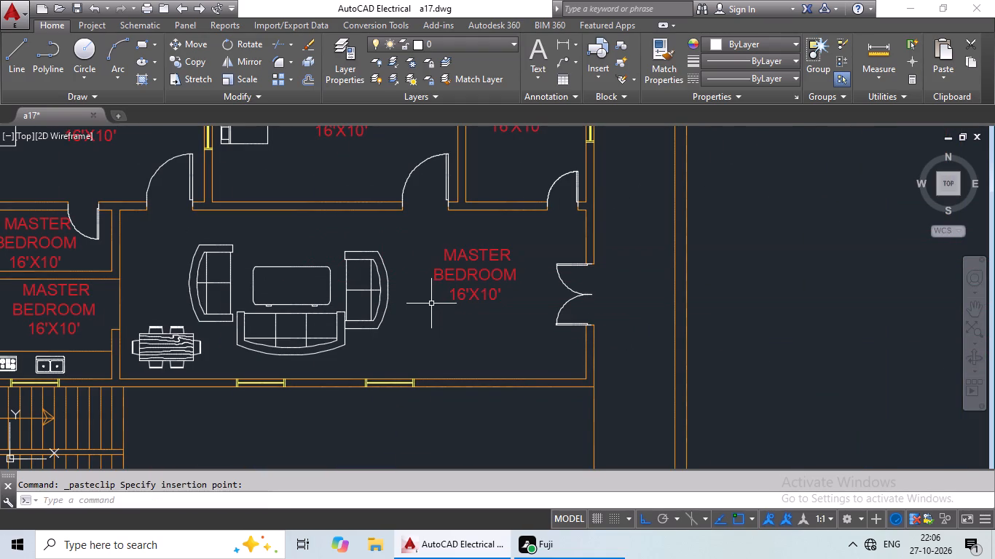
Paste a copy of the label into the open passage east of the staircase, between the second and southern units.
key(ctrl+c)
key(ctrl+v)
middle_drag(423, 323, 432, 74)
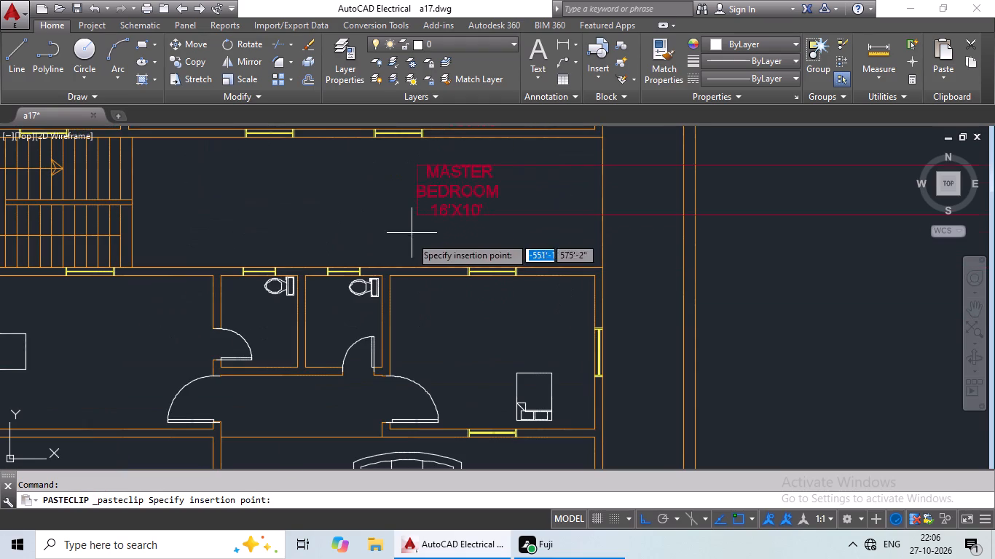
middle_drag(411, 237, 418, 250)
middle_click(425, 264)
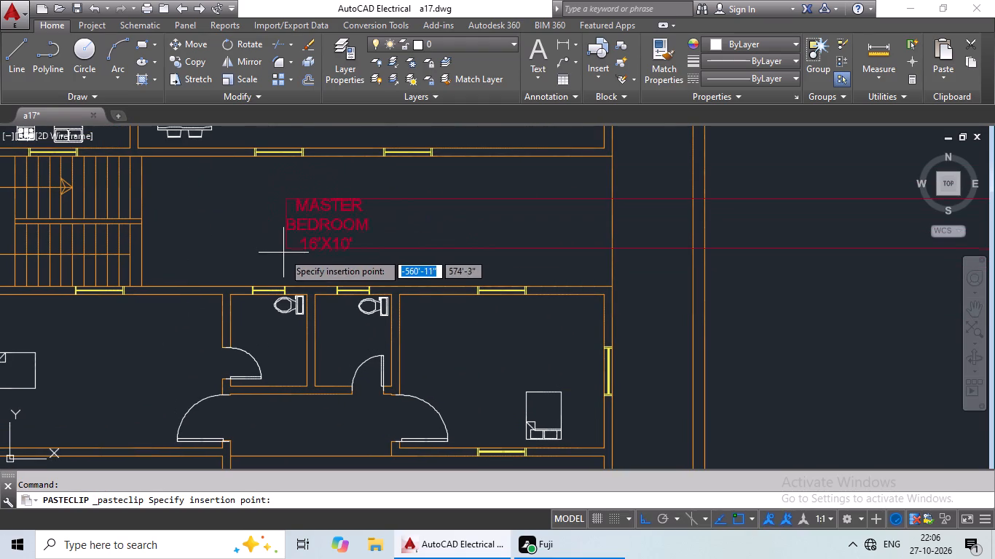
click(283, 253)
Paste copies of the label into the southern unit's northwest bedroom and the two toilets east of it.
key(ctrl+c)
key(ctrl+v)
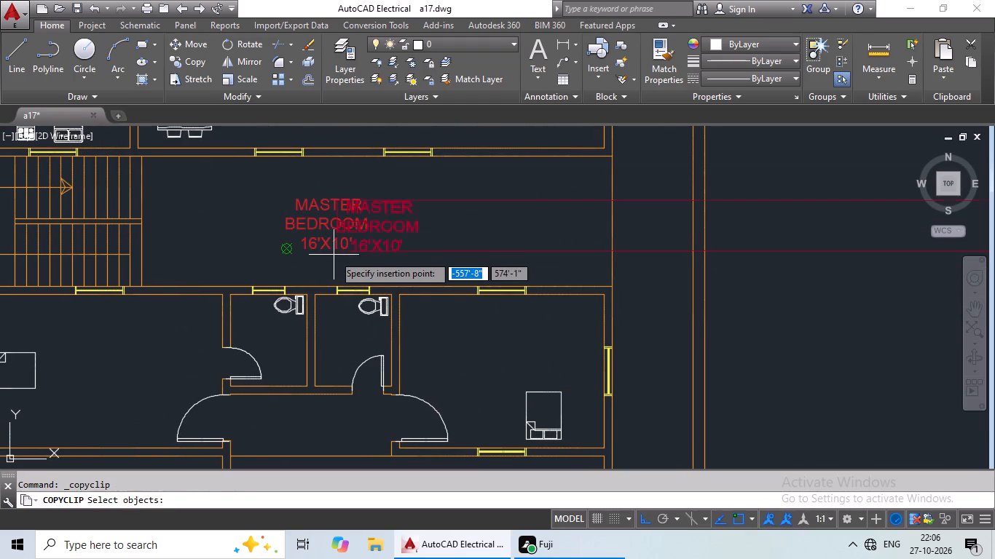
middle_drag(337, 241, 390, 183)
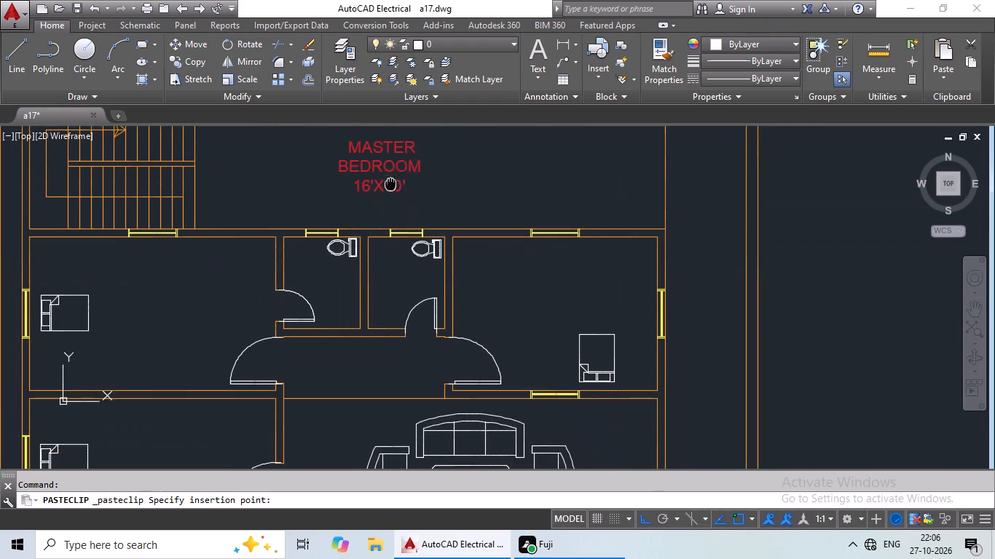
middle_drag(385, 258, 431, 213)
click(165, 289)
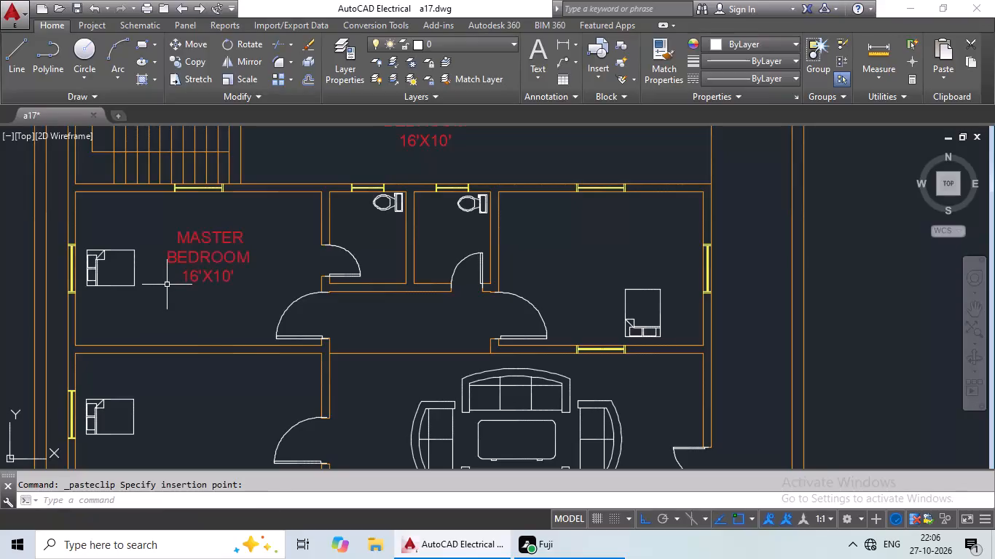
key(ctrl+c)
key(ctrl+v)
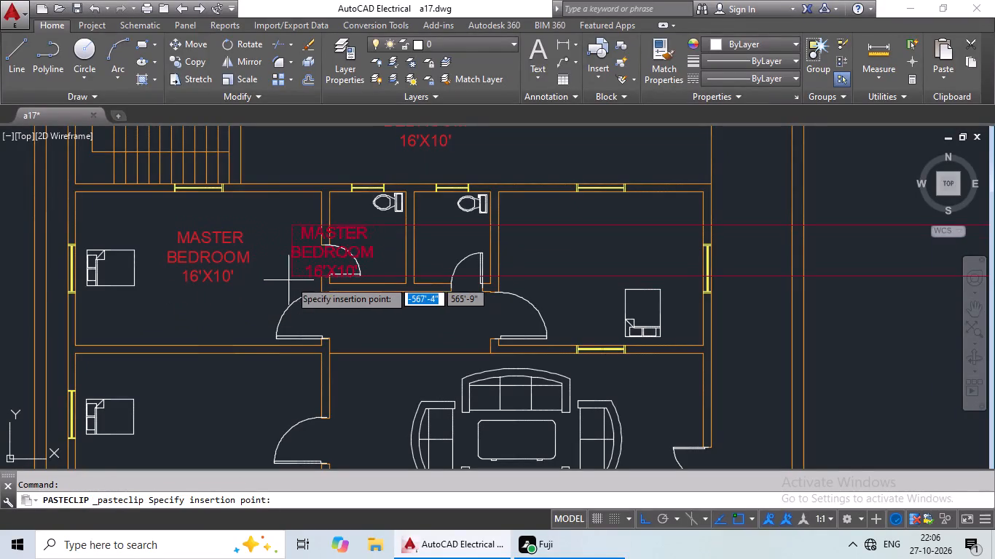
click(315, 276)
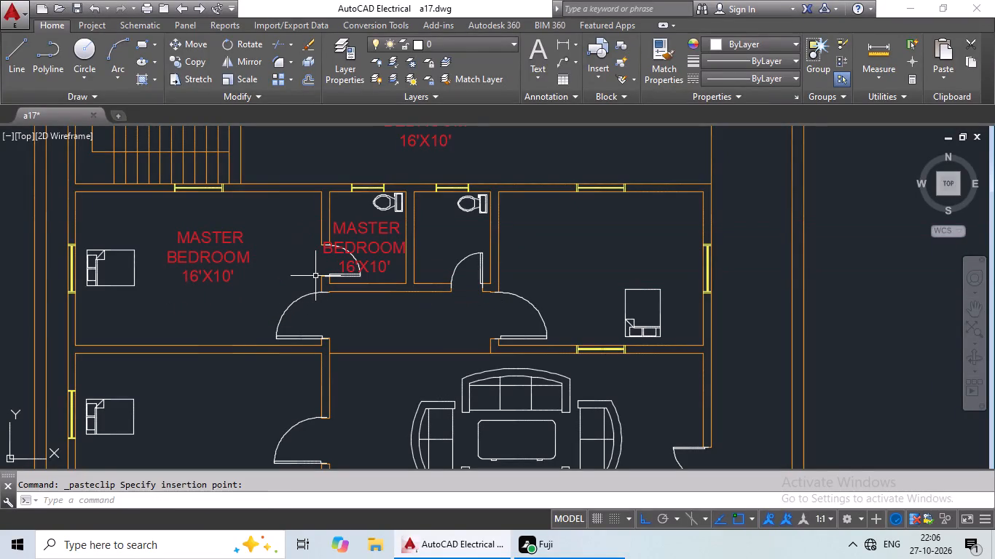
key(ctrl+c)
key(ctrl+v)
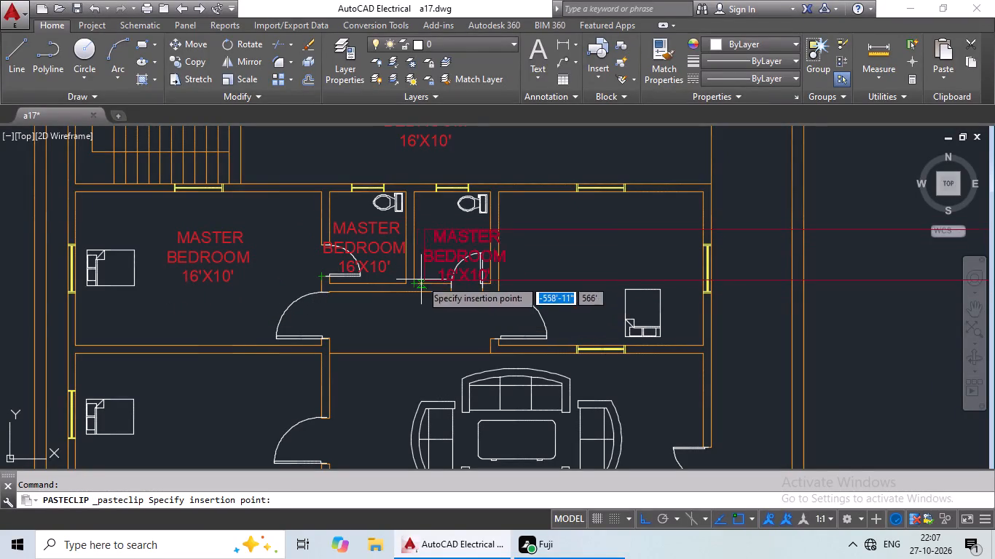
click(424, 270)
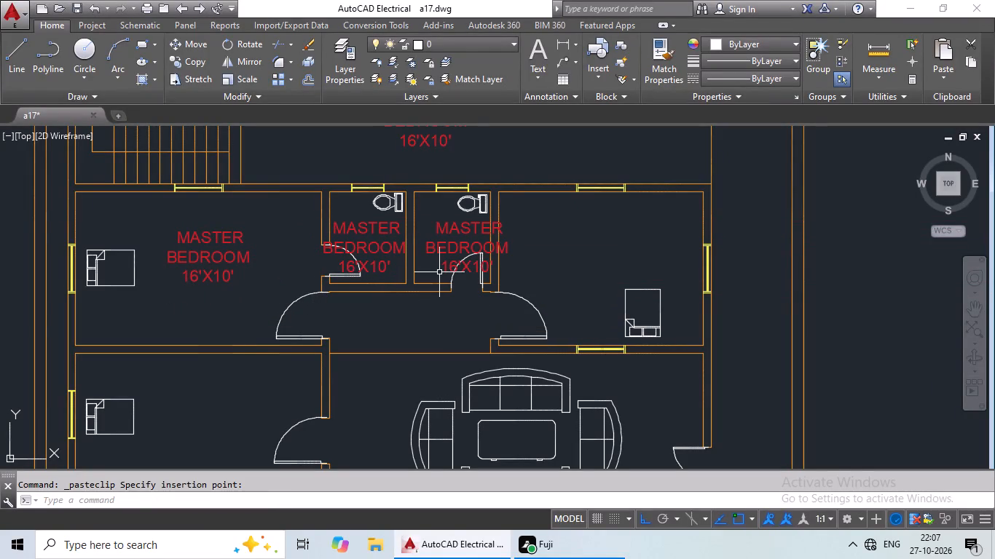
Paste copies of the label into the southern unit's northeast bedroom and the west bedroom south of the first one.
key(ctrl+c)
key(ctrl+v)
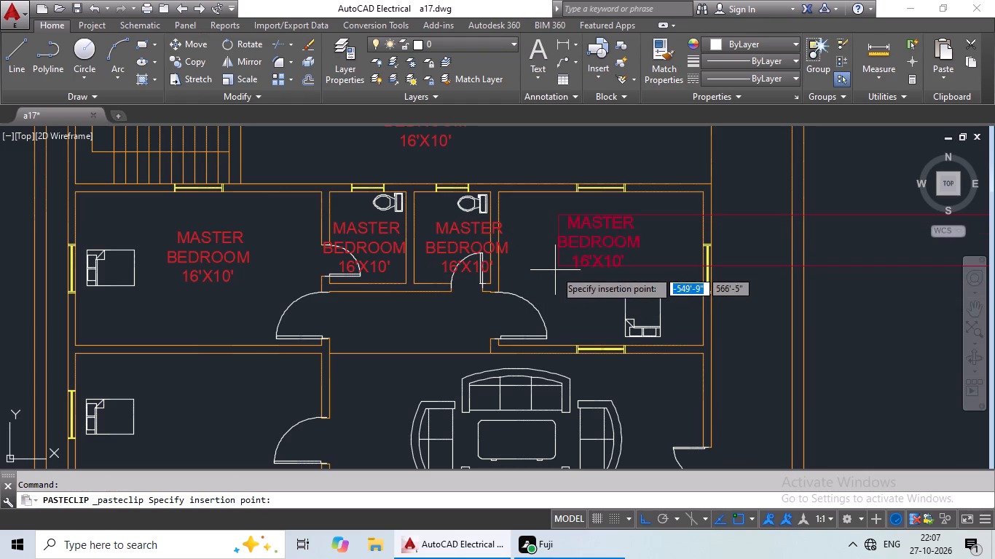
click(555, 270)
key(ctrl+c)
key(ctrl+v)
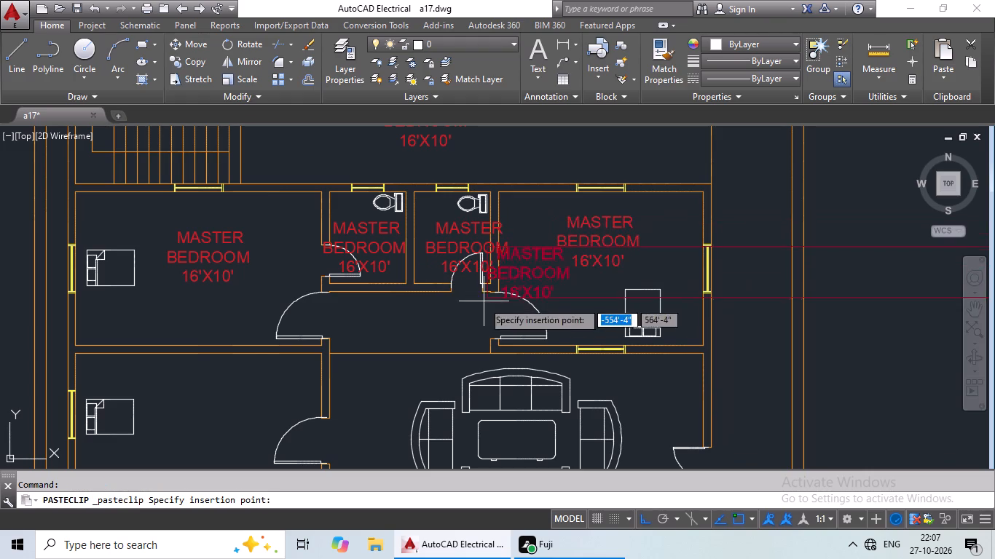
middle_drag(457, 322, 479, 167)
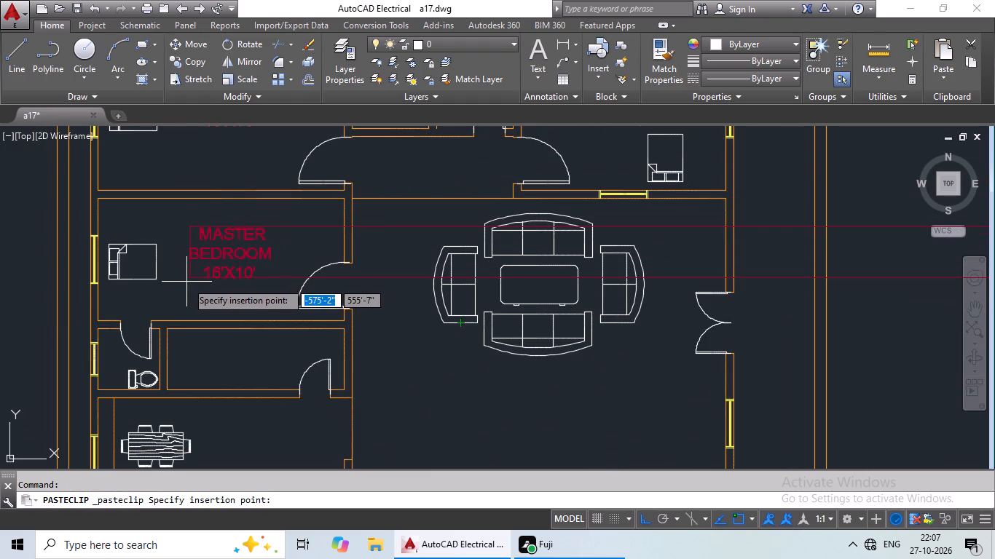
click(186, 282)
Paste a copy of the label into the southern unit's living room, south of the sofa set.
key(ctrl+c)
key(ctrl+v)
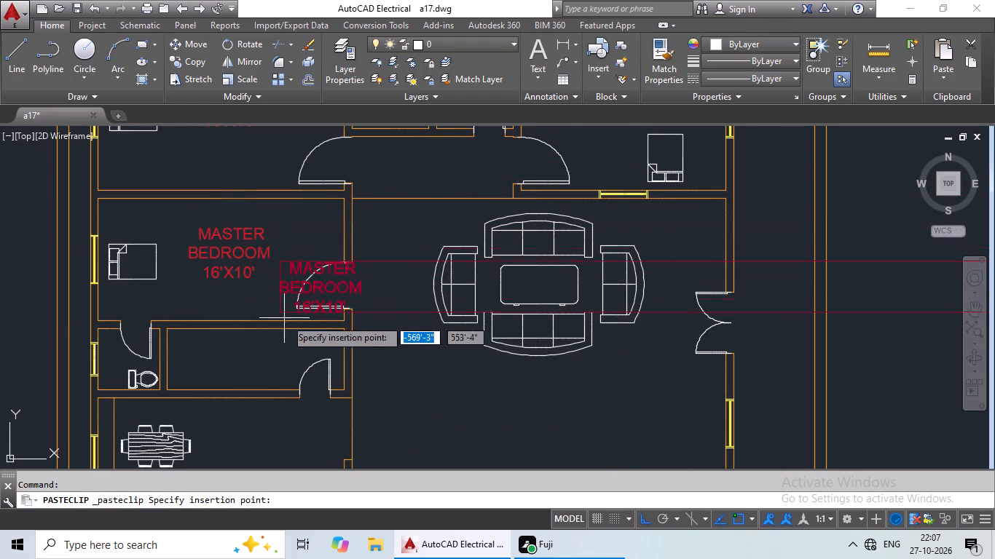
scroll(296, 315, down, 1)
middle_drag(310, 295, 320, 204)
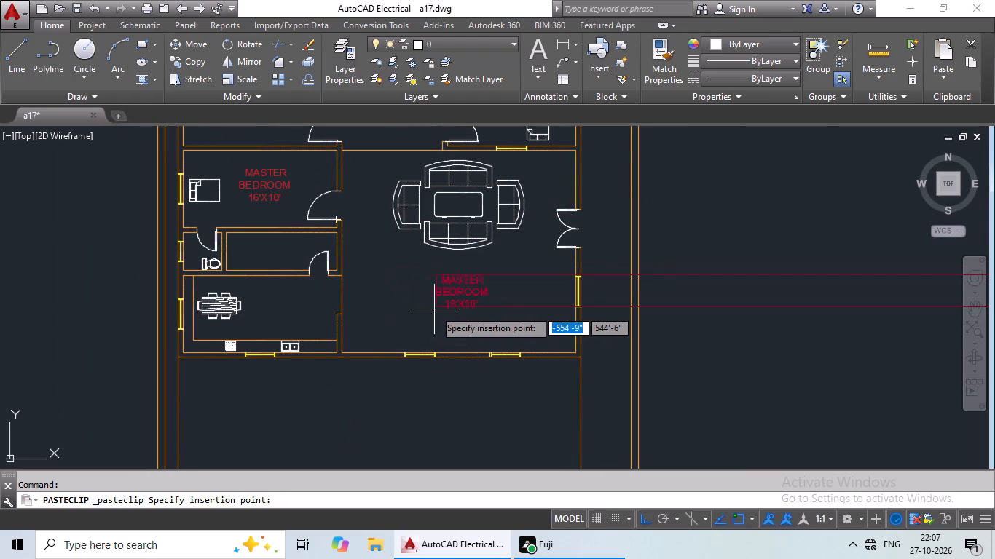
click(435, 309)
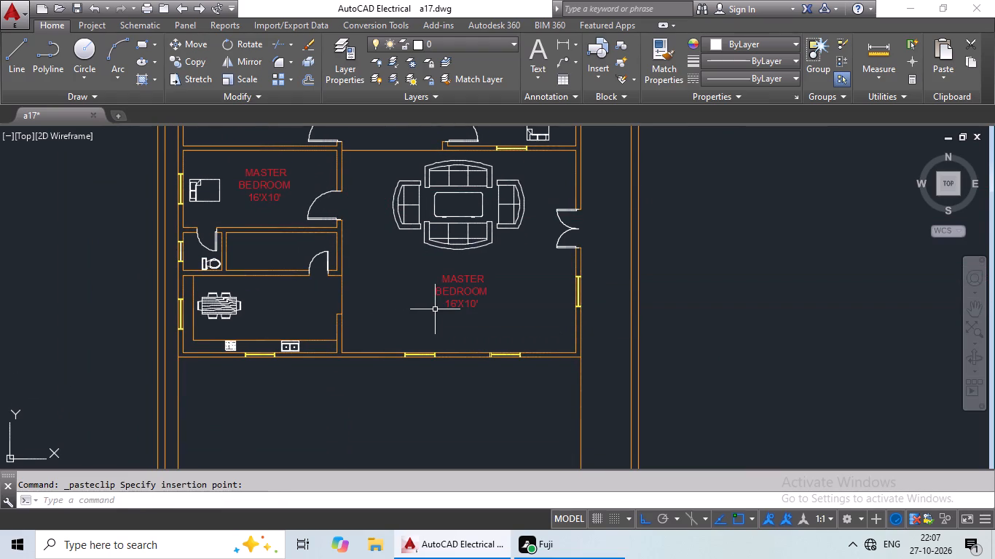
Paste copies of the label into the southern unit's kitchen, beside the dining table, and the small room directly north of it.
key(ctrl+c)
key(ctrl+v)
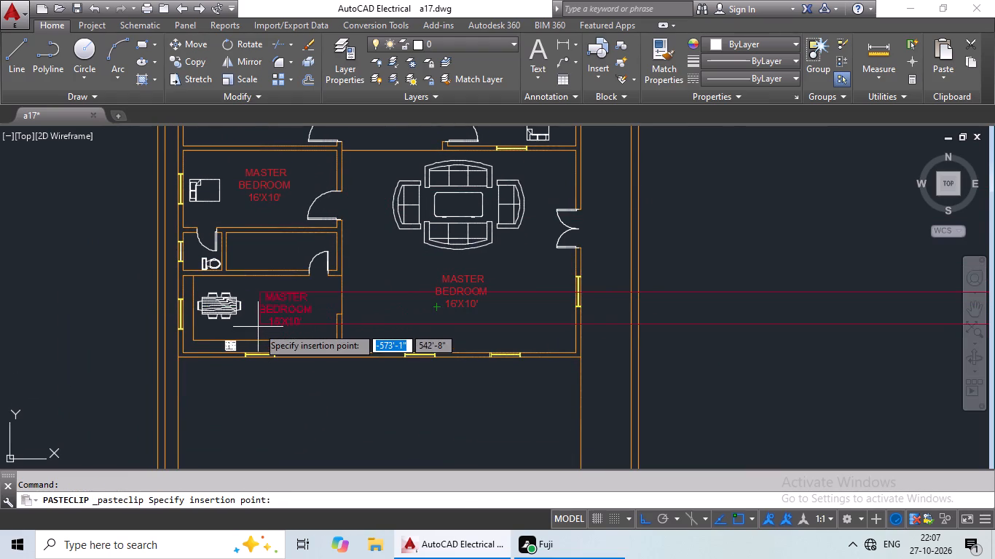
click(258, 327)
key(ctrl+c)
key(ctrl+v)
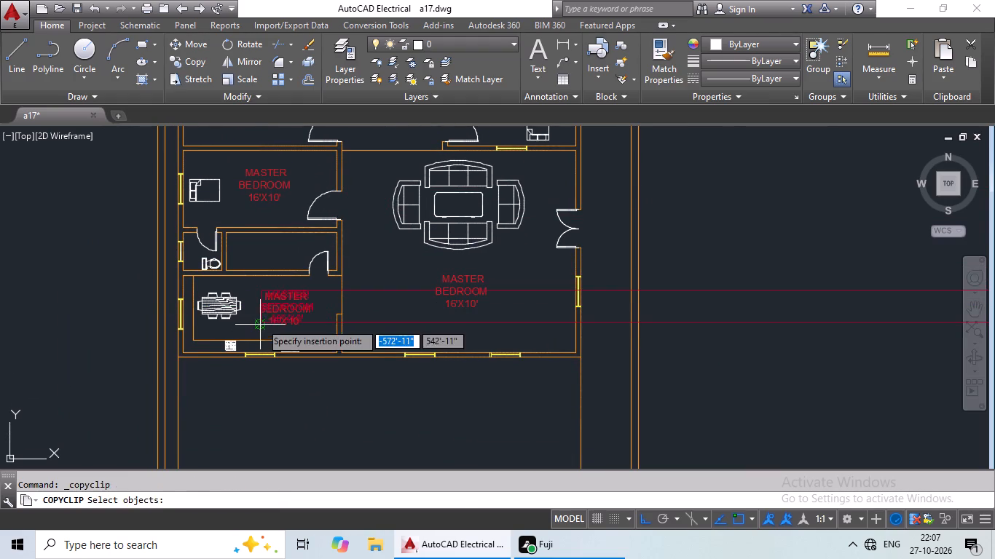
click(246, 266)
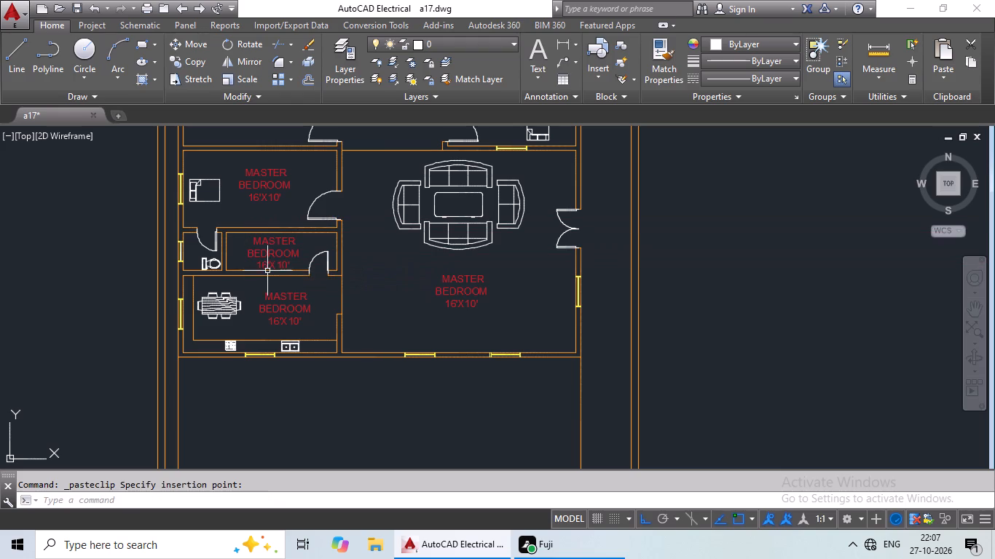
Paste a copy of the label into the large open area south of the southern unit.
key(ctrl+c)
key(ctrl+v)
scroll(287, 303, down, 1)
middle_drag(303, 295, 329, 196)
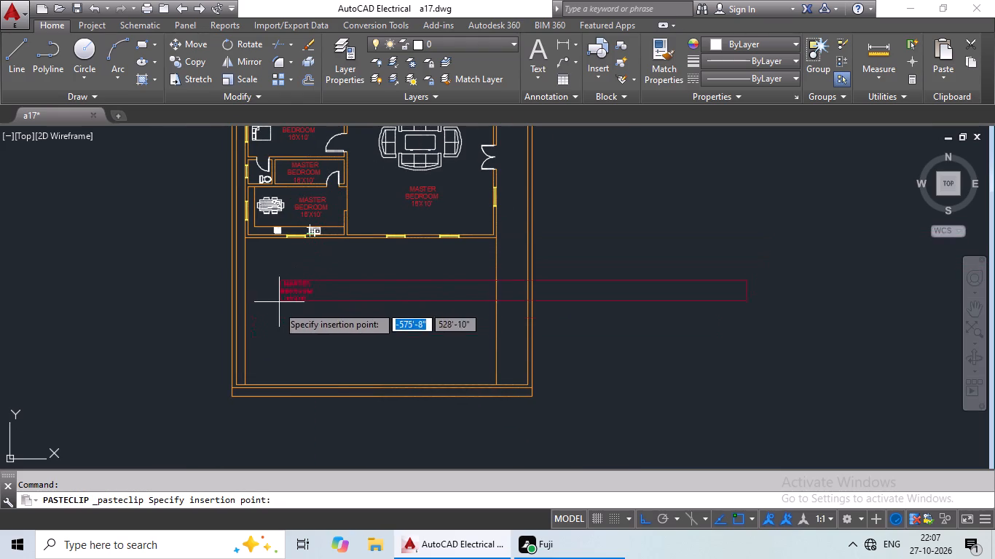
click(290, 314)
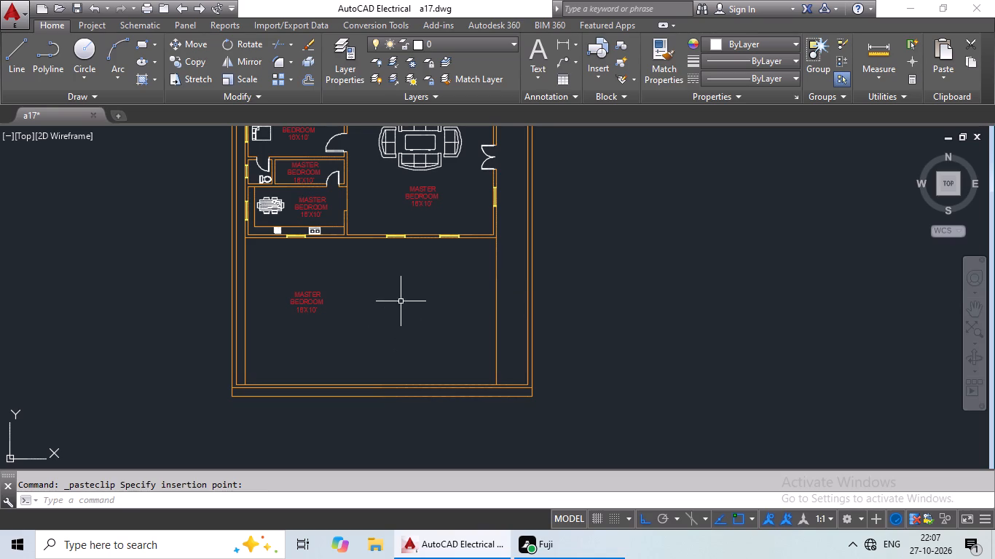
Replace the MASTER BEDROOM 16'X10' text in the northern unit's west toilet with A.TOILET.
scroll(400, 301, up, 2)
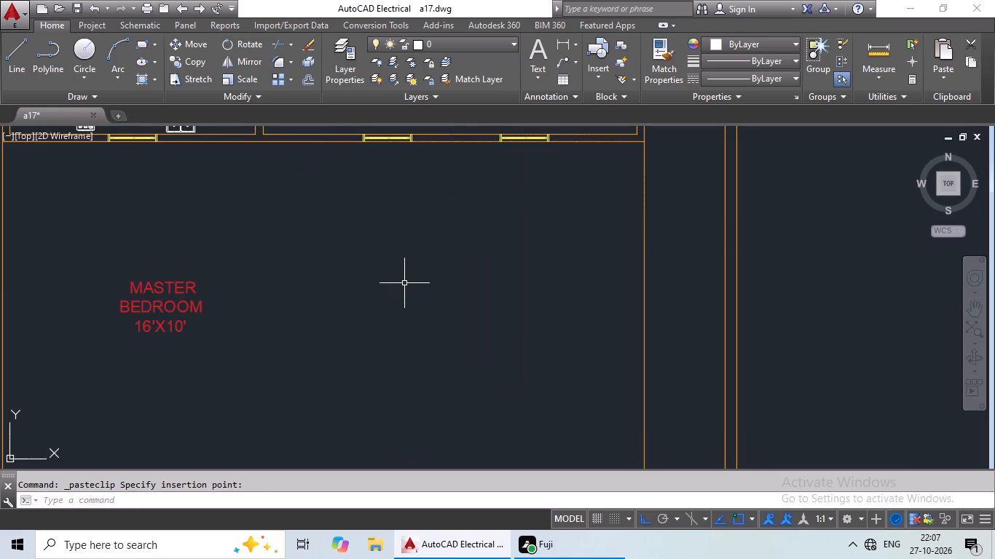
scroll(409, 277, down, 4)
middle_drag(430, 277, 398, 305)
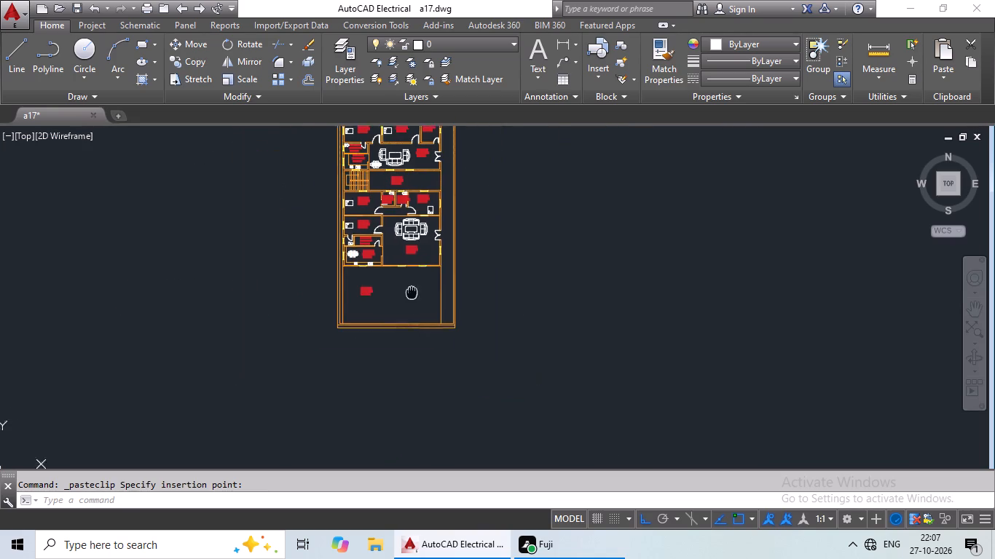
middle_drag(398, 305, 358, 338)
middle_drag(380, 241, 366, 327)
scroll(294, 222, up, 3)
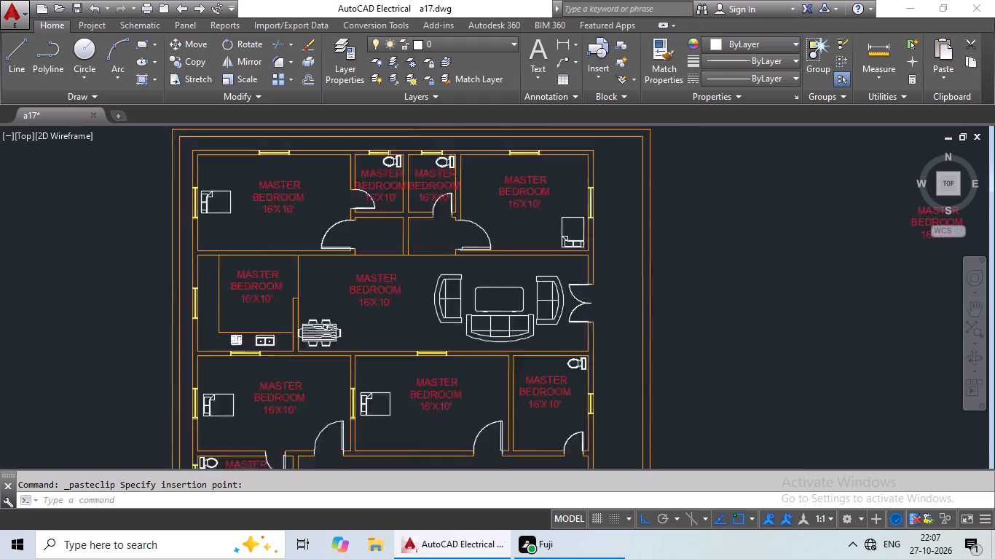
scroll(294, 222, up, 2)
middle_drag(345, 200, 278, 304)
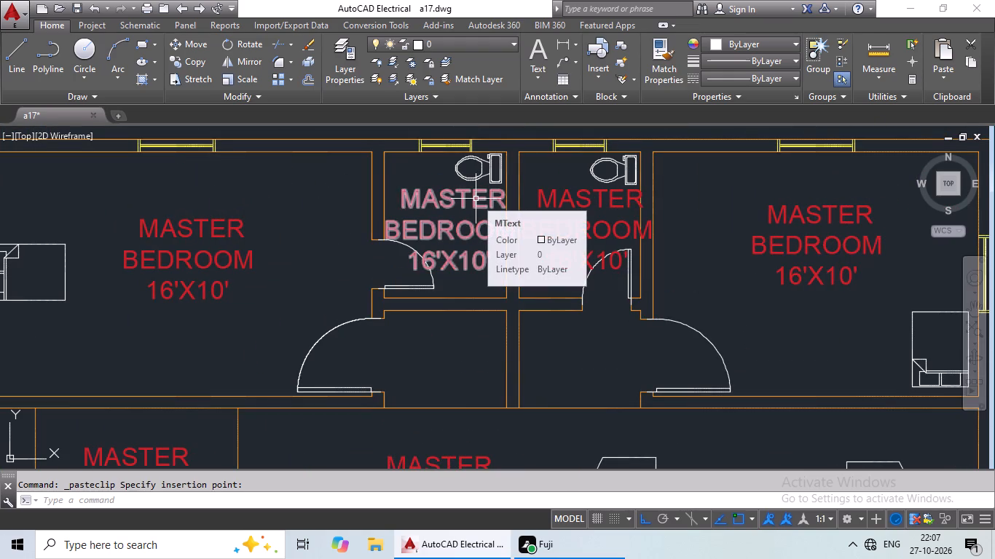
double_click(459, 234)
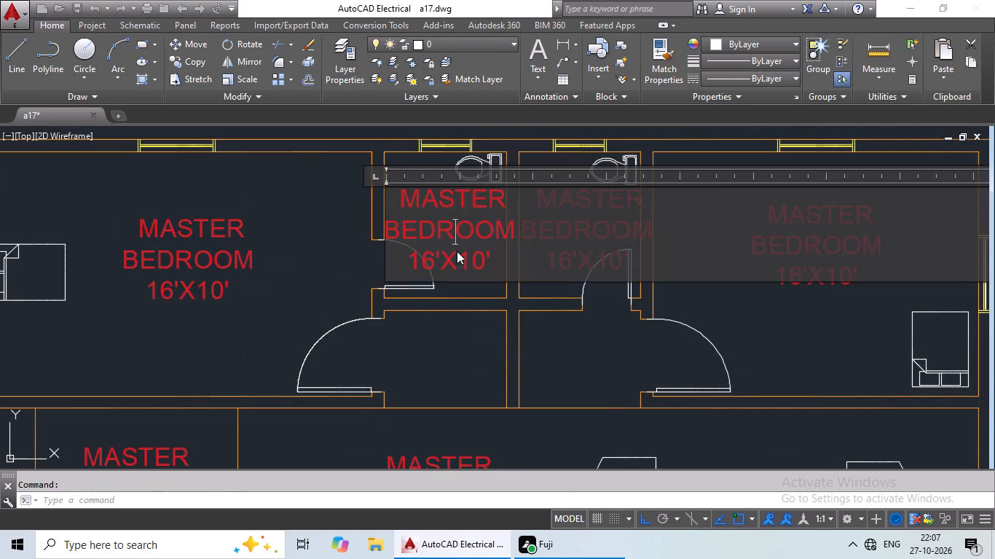
scroll(508, 258, up, 1)
click(508, 259)
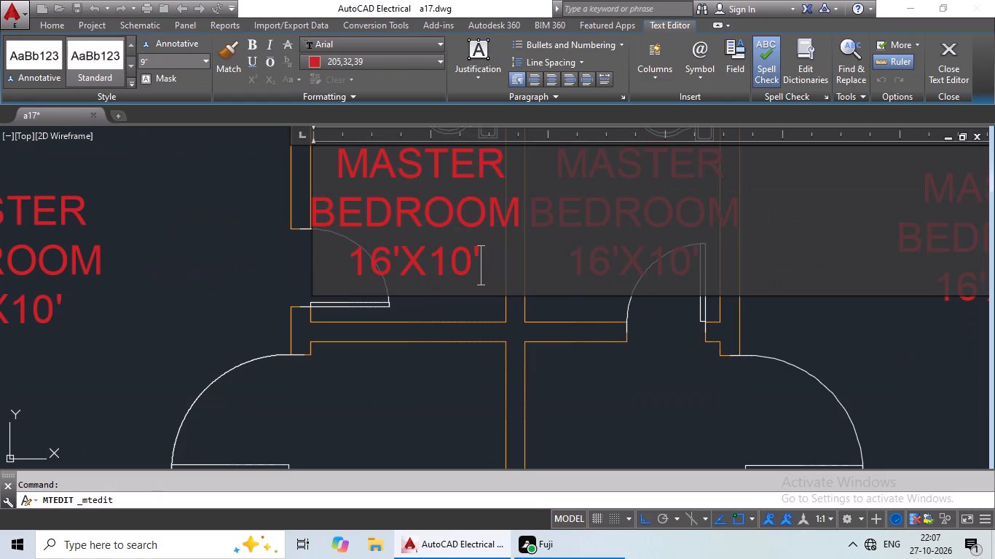
key(BackSpace)
key(BackSpace)
key(BackSpace)
key(BackSpace)
key(BackSpace)
key(BackSpace)
key(BackSpace)
key(BackSpace)
key(BackSpace)
key(BackSpace)
key(BackSpace)
key(BackSpace)
key(BackSpace)
key(BackSpace)
key(BackSpace)
key(BackSpace)
key(BackSpace)
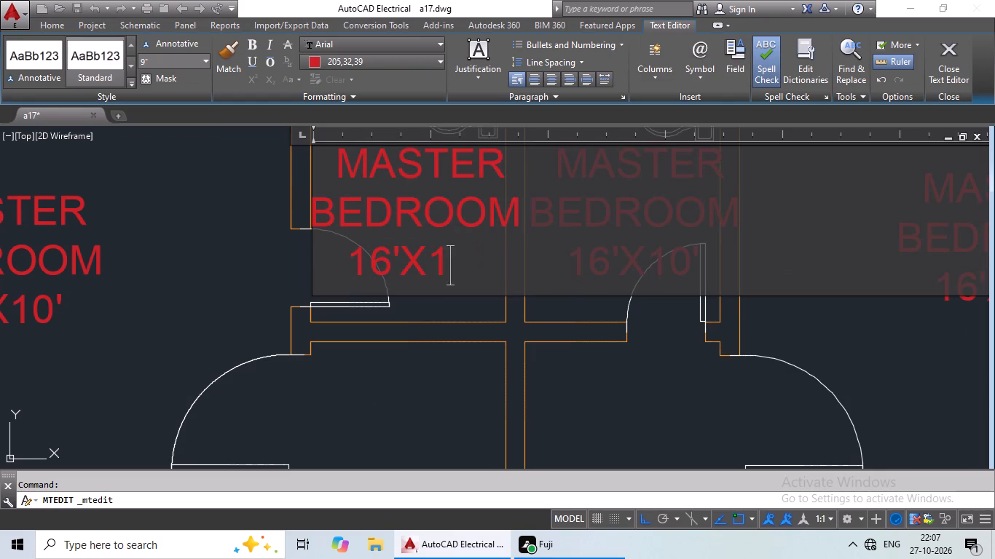
key(BackSpace)
key(BackSpace)
key(BackSpace)
key(BackSpace)
key(BackSpace)
key(BackSpace)
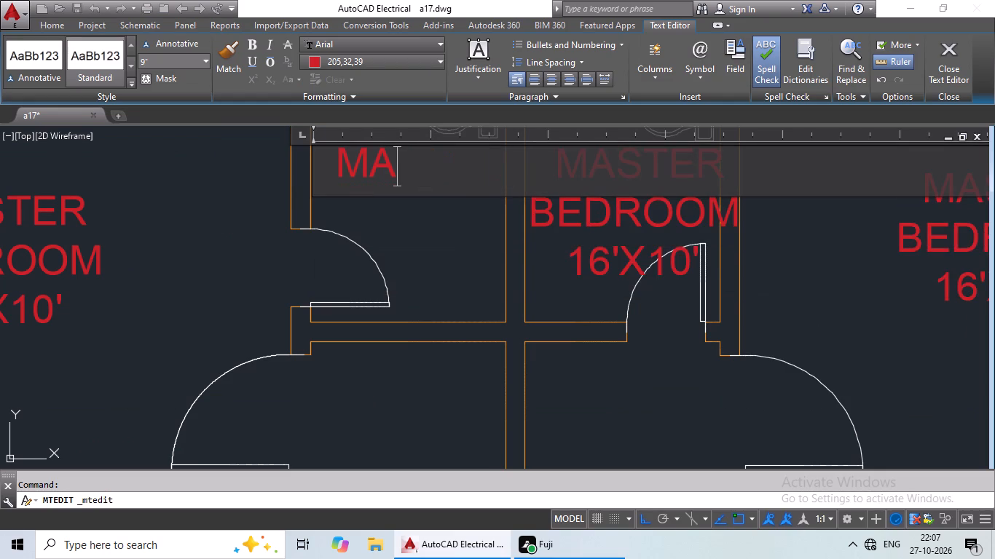
key(BackSpace)
key(BackSpace)
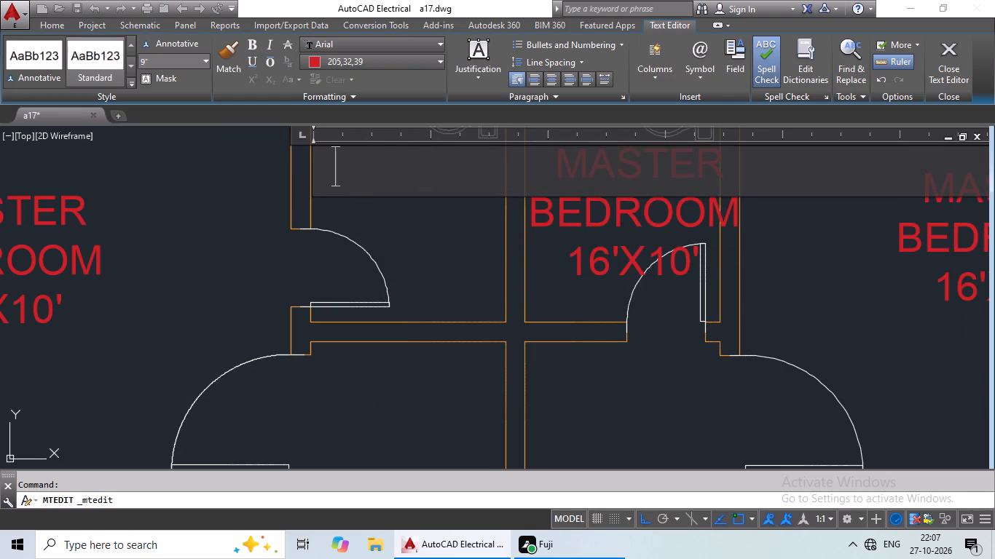
key(shift+a)
key(period)
text(TOILET)
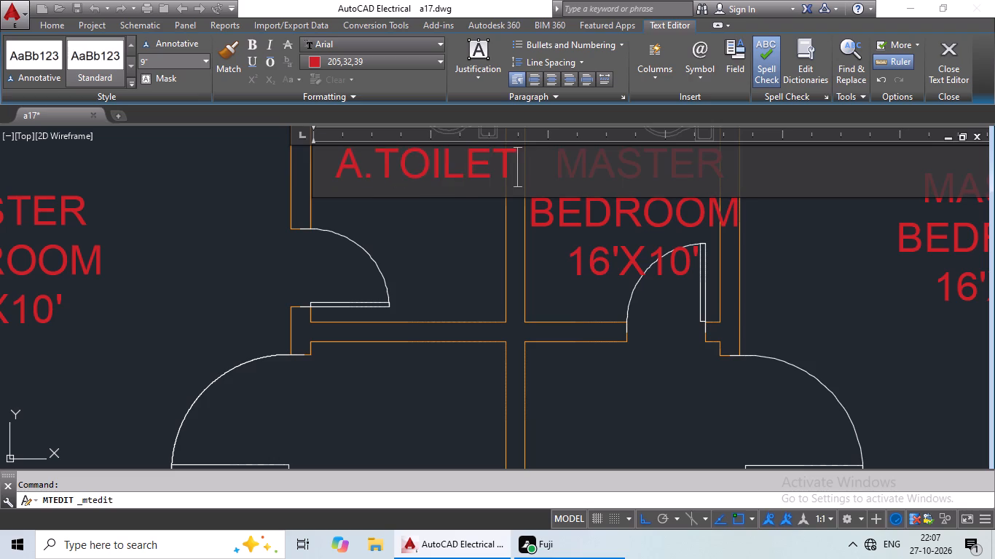
Add 5'X6' as a second line centred beneath A.TOILET and finish editing the label.
key(Return)
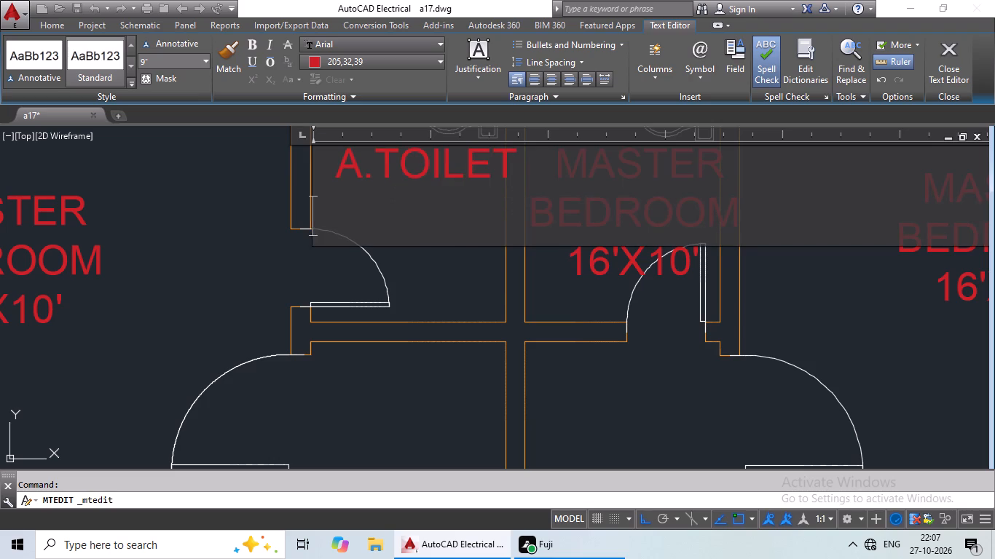
text(5')
text(X65)
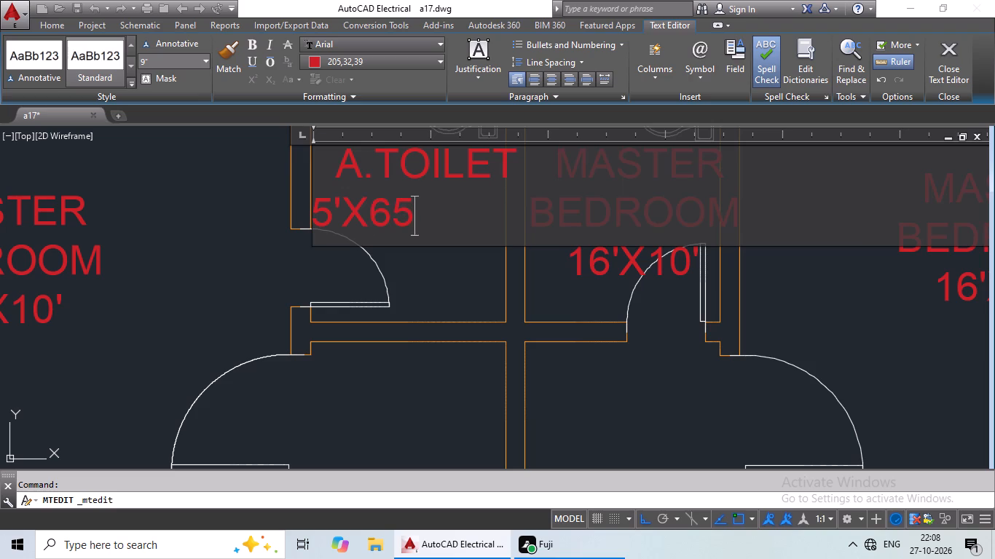
key(BackSpace)
key(apostrophe)
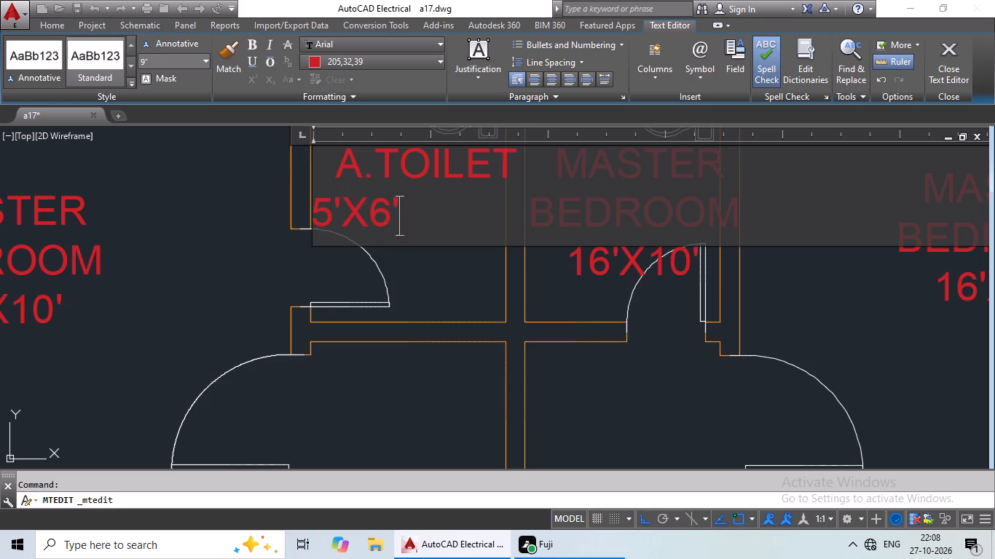
click(323, 209)
click(319, 218)
key(space)
key(space)
key(space)
key(space)
key(space)
key(space)
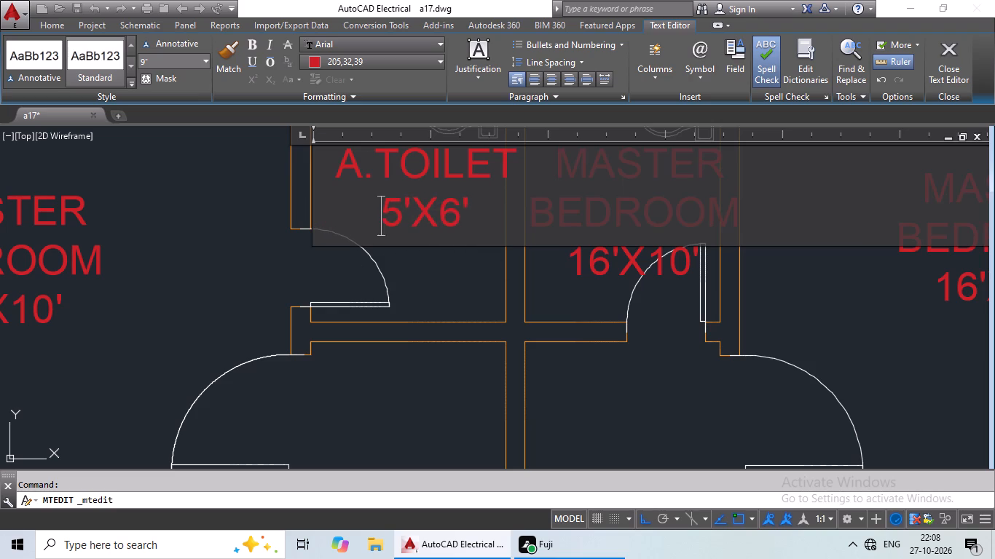
click(519, 170)
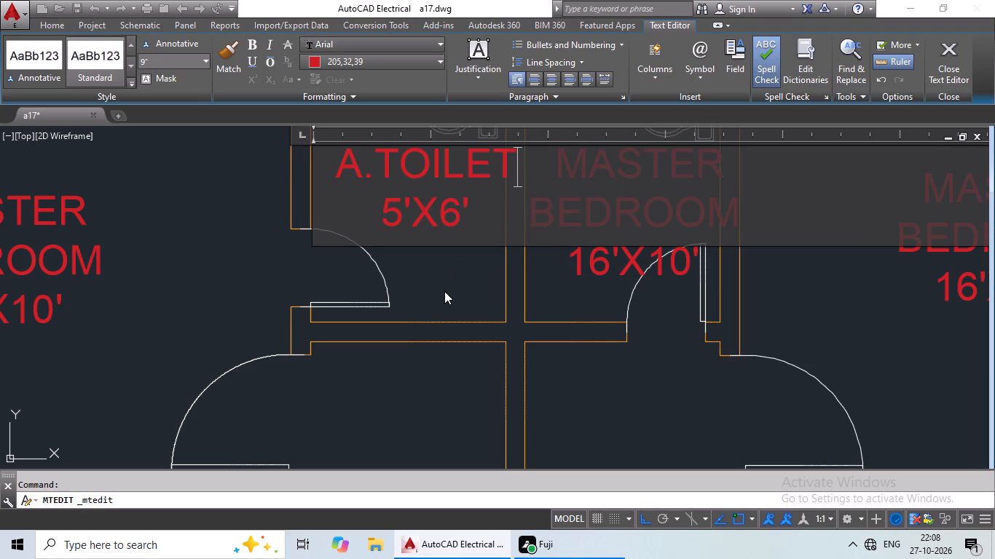
click(447, 284)
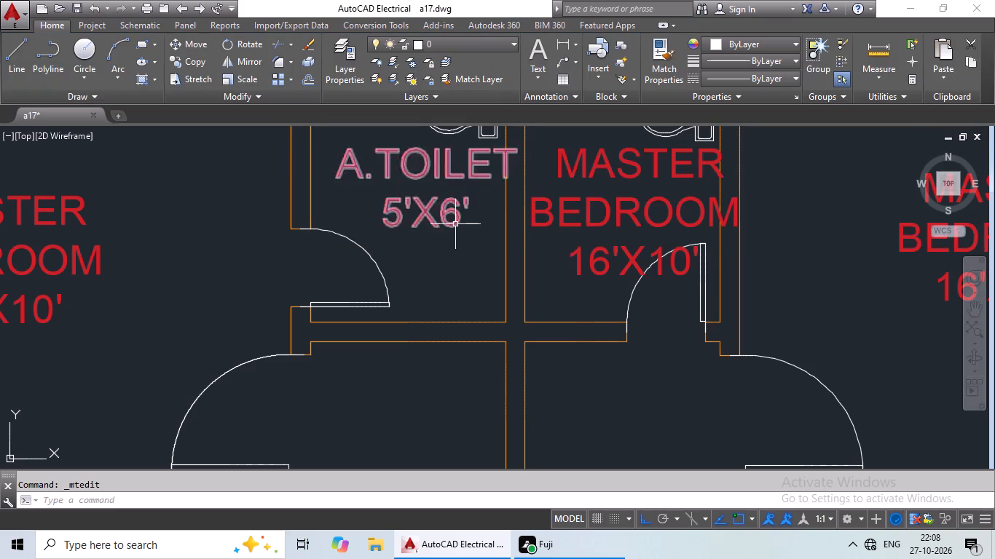